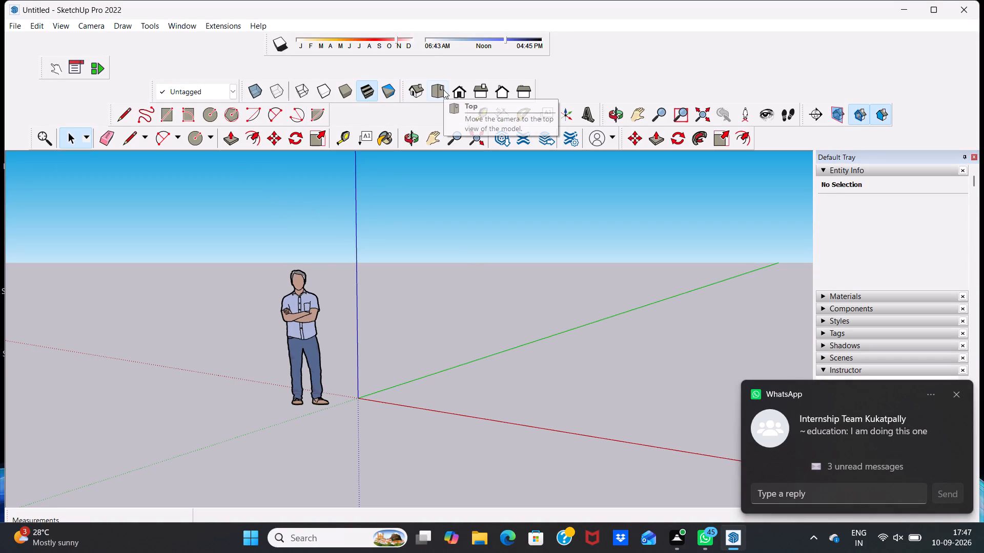
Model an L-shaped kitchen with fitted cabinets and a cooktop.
Set the camera to the standard Front view, framing the scale figure and the axes origin.
{"action": "left_click", "coordinate": [461, 89]}
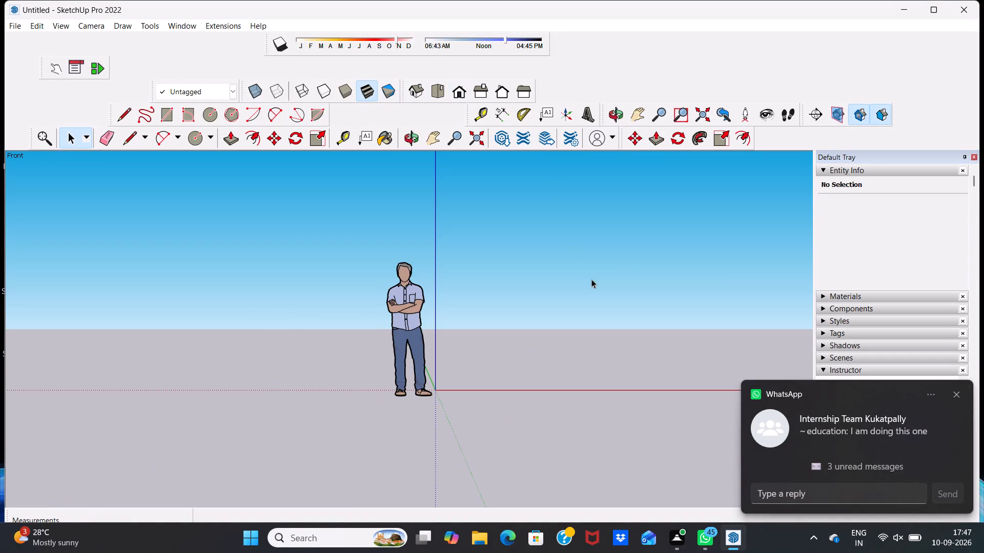
{"action": "scroll", "coordinate": [620, 281], "scroll_direction": "up", "scroll_amount": 2}
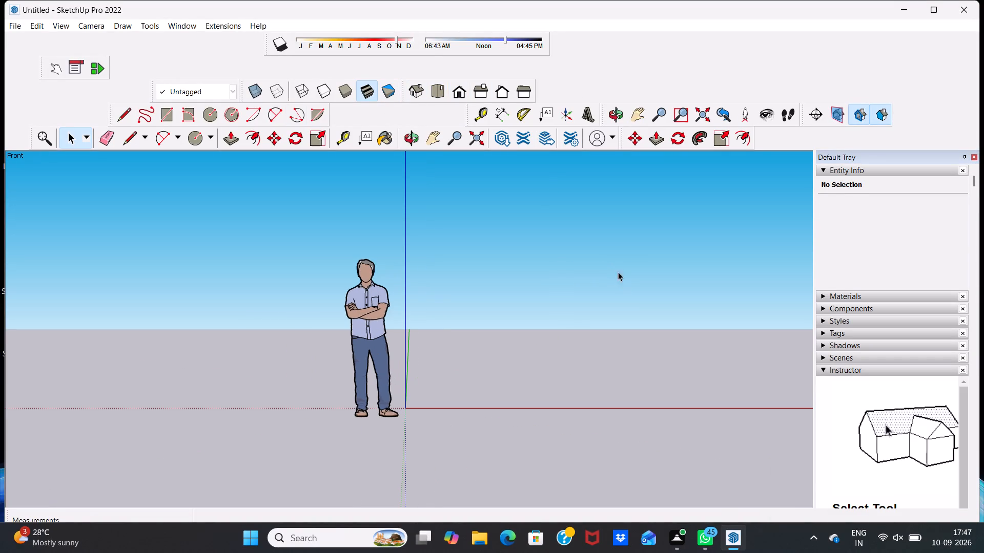
{"action": "scroll", "coordinate": [602, 225], "scroll_direction": "up", "scroll_amount": 2}
{"action": "scroll", "coordinate": [602, 225], "scroll_direction": "down", "scroll_amount": 1}
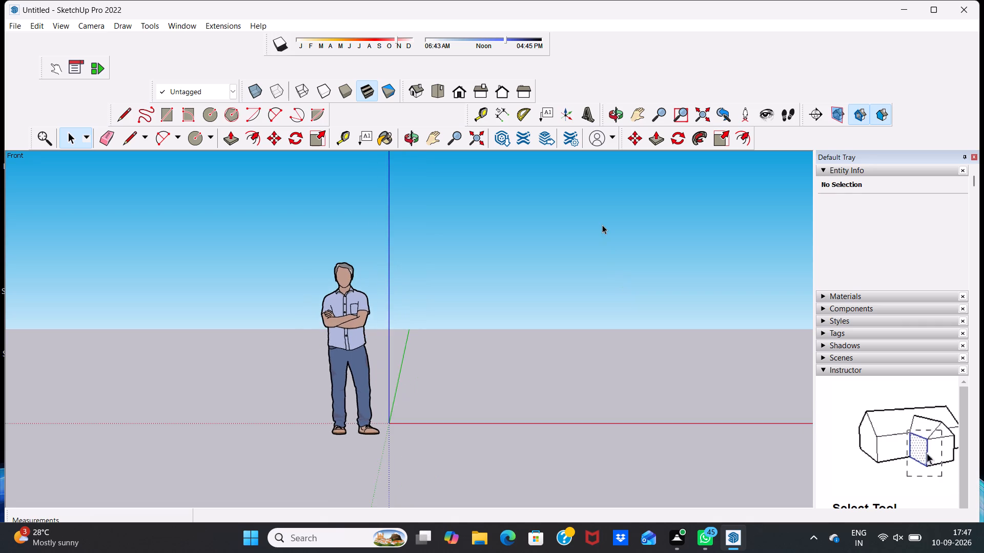
{"action": "scroll", "coordinate": [602, 227], "scroll_direction": "down", "scroll_amount": 1}
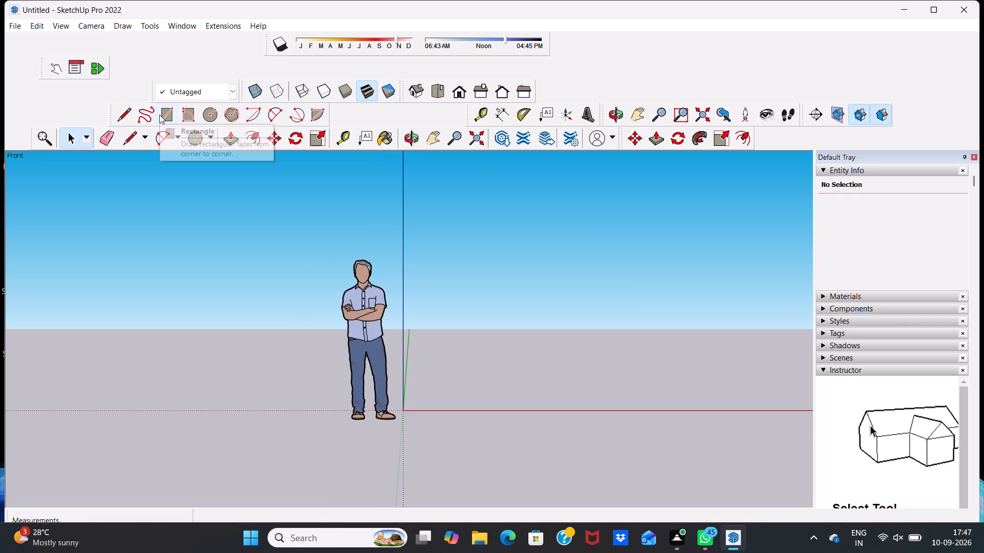
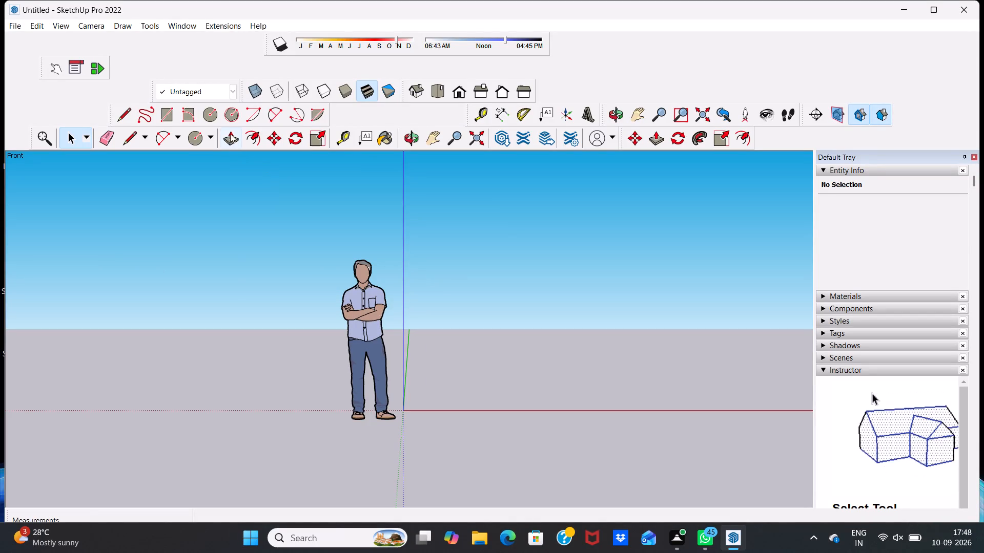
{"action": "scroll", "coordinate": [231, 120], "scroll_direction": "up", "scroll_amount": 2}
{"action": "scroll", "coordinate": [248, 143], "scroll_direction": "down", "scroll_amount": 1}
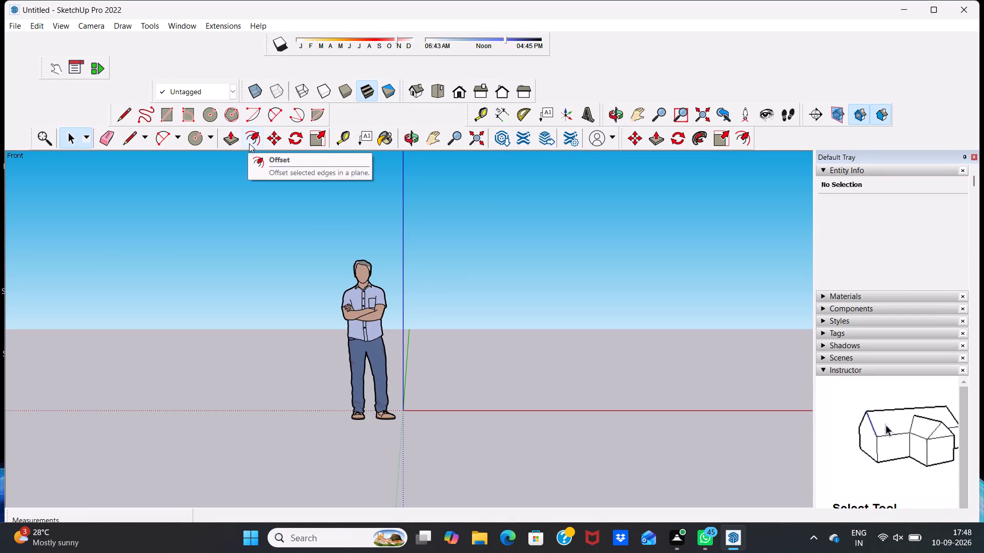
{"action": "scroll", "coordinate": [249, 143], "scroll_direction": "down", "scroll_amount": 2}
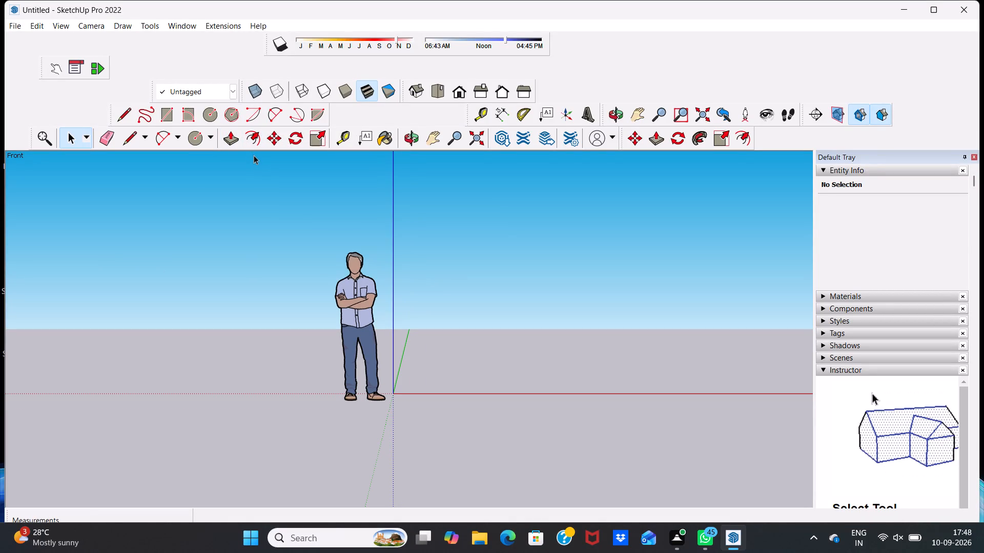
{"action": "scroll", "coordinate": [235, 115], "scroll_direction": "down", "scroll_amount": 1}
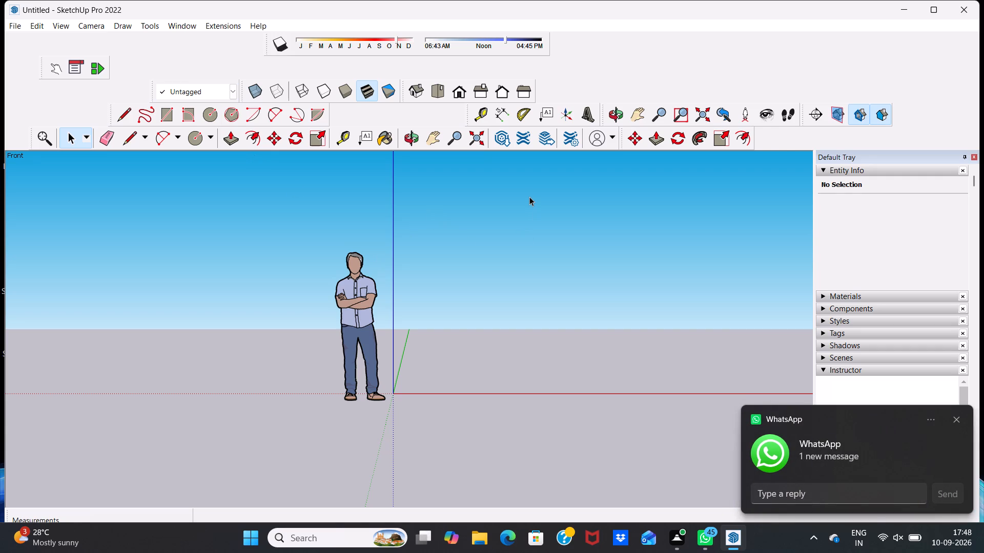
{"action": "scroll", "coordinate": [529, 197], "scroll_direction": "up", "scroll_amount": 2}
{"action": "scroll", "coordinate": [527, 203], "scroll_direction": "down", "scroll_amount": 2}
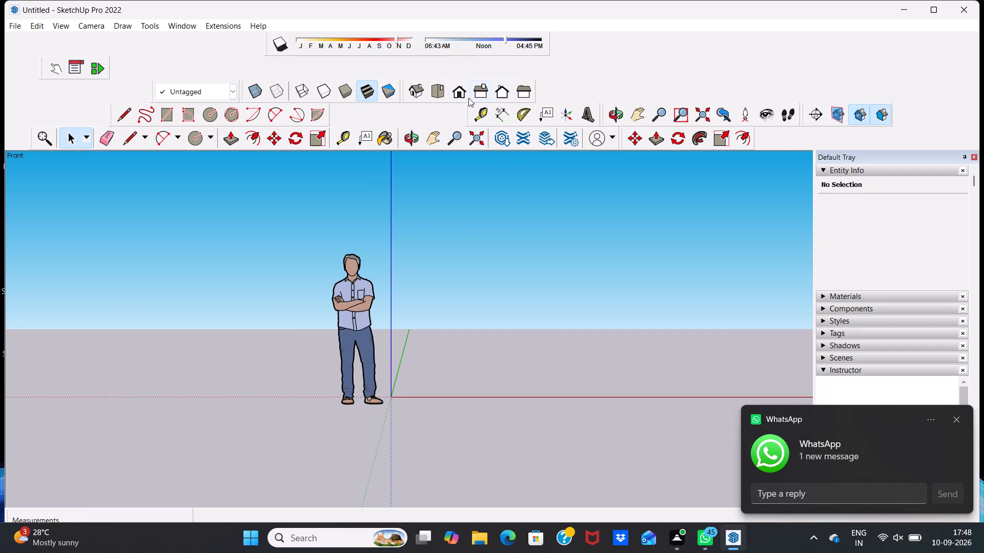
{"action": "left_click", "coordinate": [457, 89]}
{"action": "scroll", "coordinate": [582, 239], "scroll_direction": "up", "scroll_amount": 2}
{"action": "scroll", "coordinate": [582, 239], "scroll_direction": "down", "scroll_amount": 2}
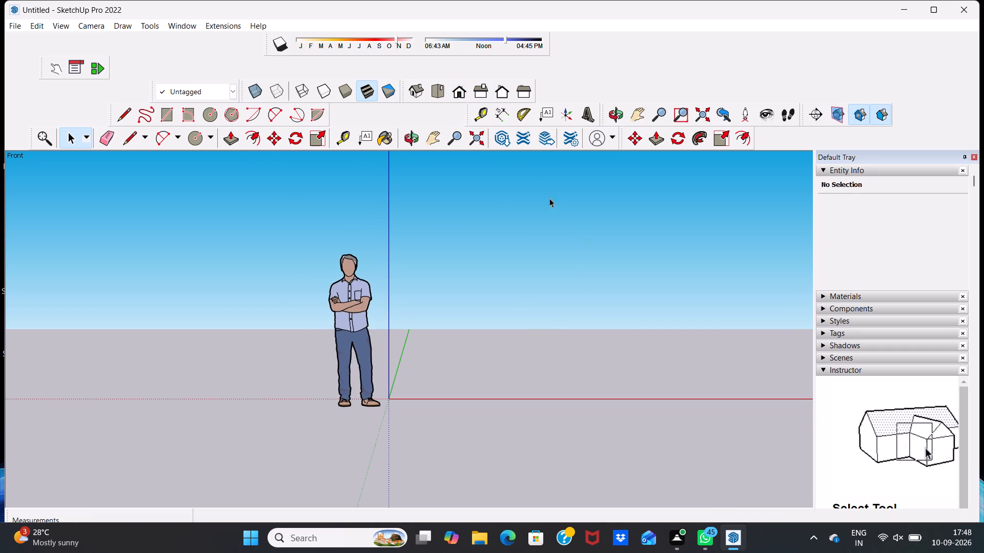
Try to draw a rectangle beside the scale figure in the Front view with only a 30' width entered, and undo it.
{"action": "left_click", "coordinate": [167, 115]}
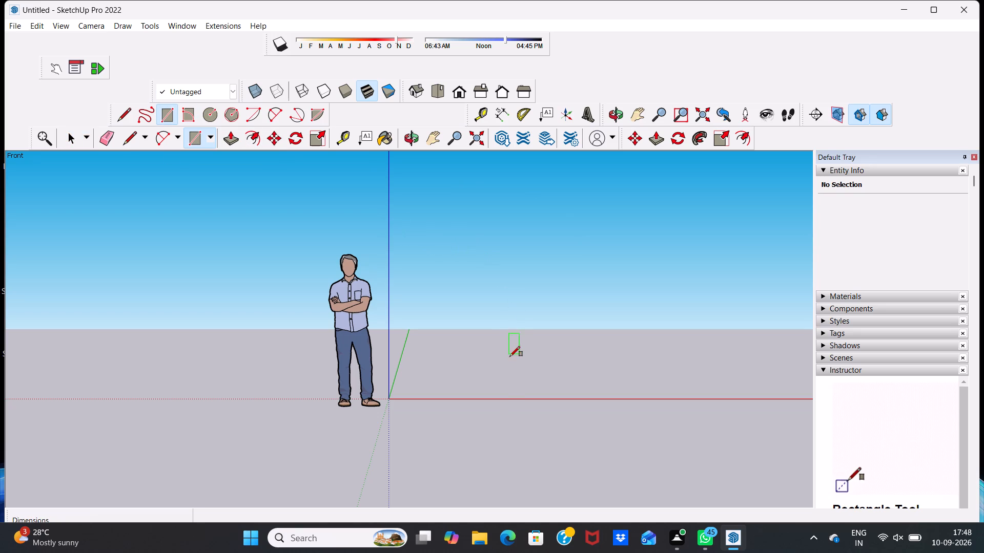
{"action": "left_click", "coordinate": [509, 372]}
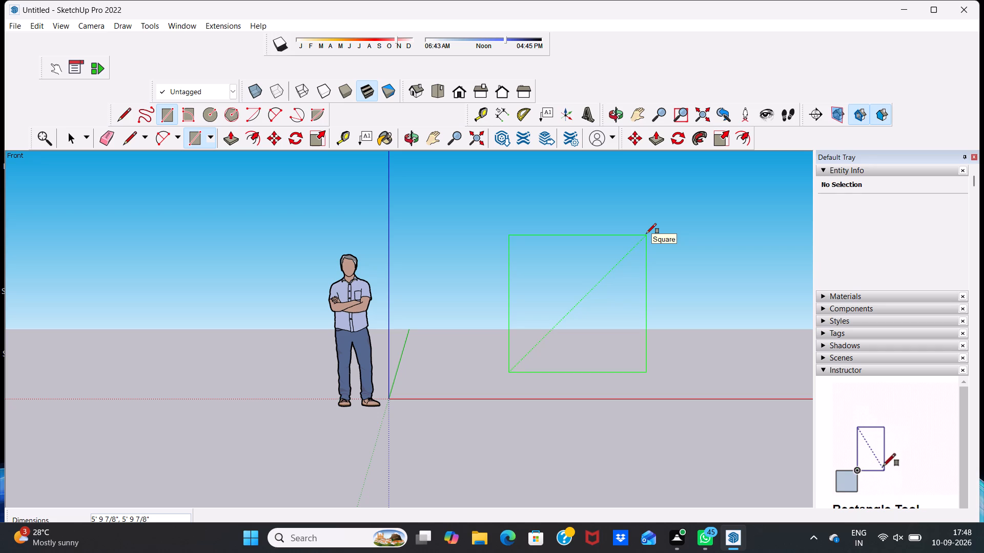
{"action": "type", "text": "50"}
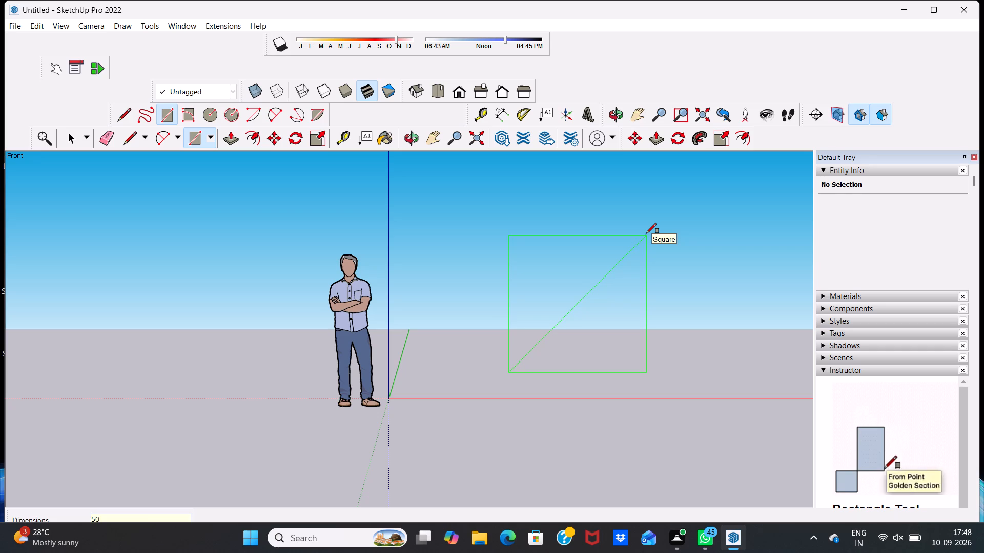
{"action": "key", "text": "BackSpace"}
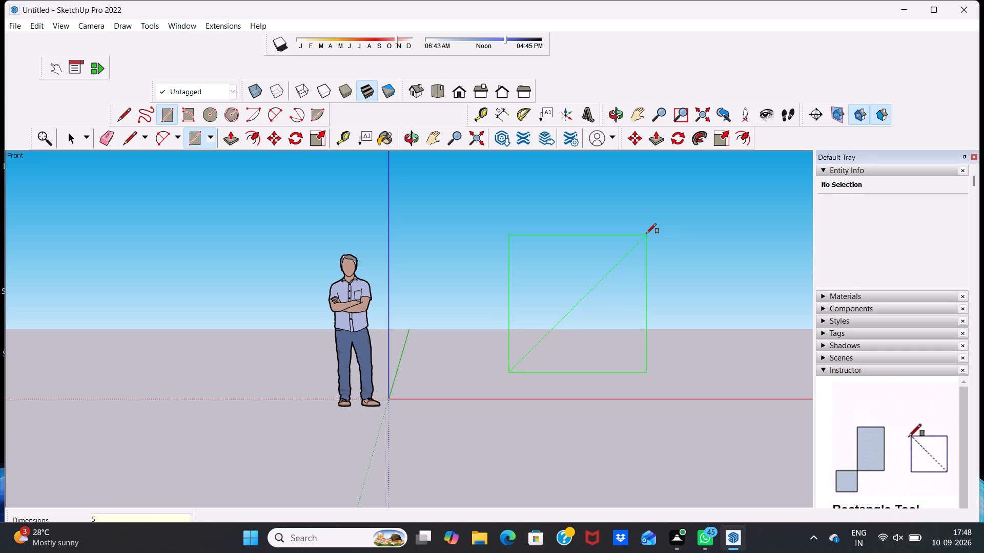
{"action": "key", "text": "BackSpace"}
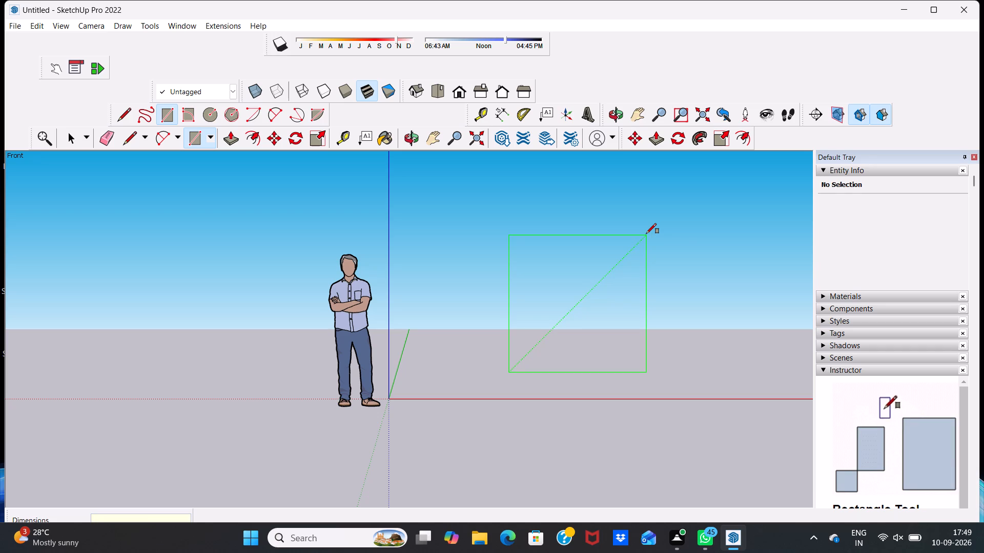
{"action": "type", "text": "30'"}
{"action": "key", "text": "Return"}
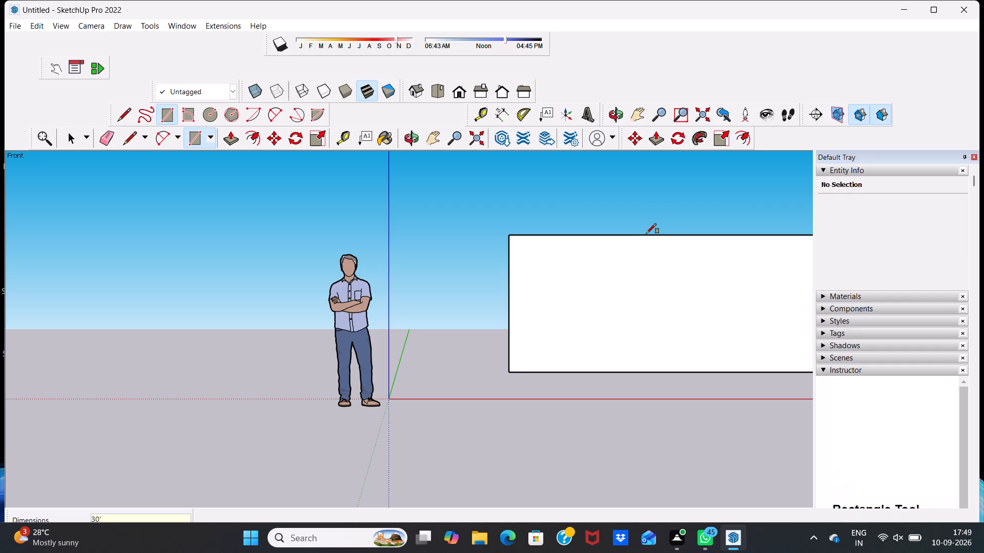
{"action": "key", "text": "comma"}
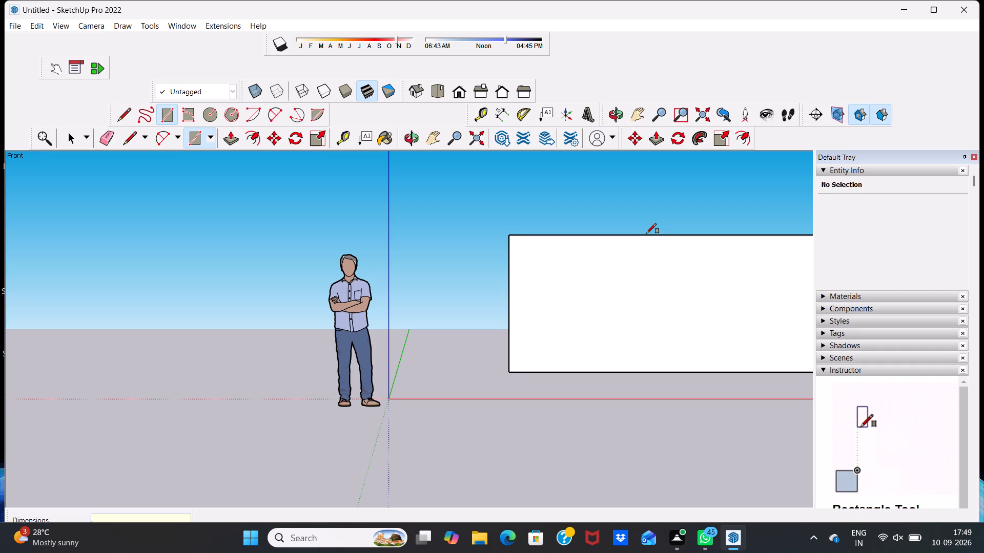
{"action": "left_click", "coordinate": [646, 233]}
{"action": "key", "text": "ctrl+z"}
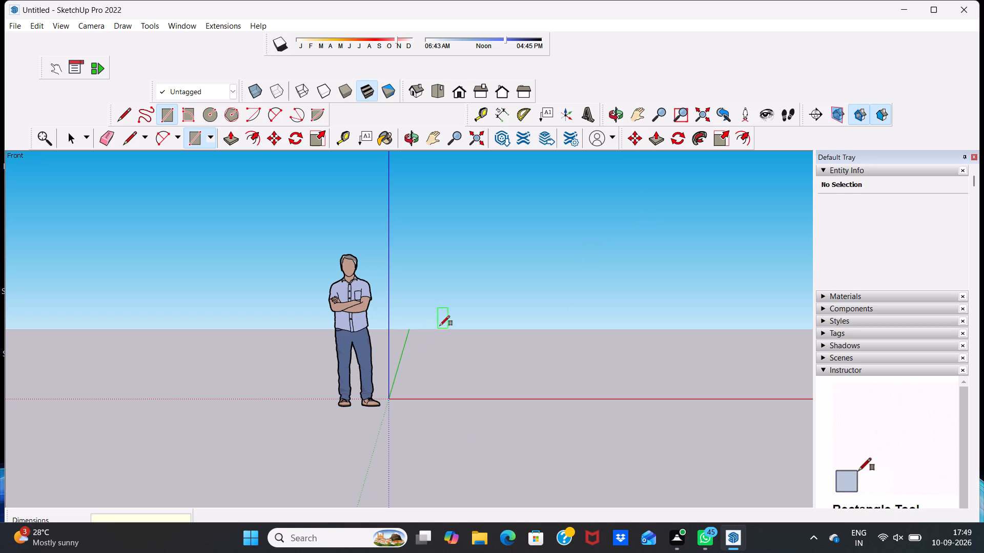
Draw a 30' by 45' vertical rectangle beside the scale figure, just above the red axis, in the Front view.
{"action": "left_click", "coordinate": [501, 374]}
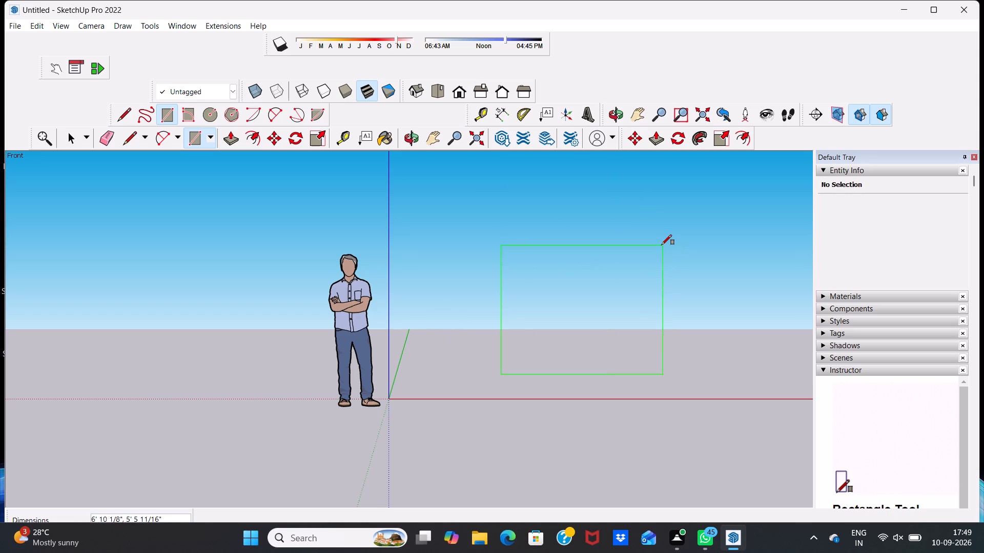
{"action": "type", "text": "30"}
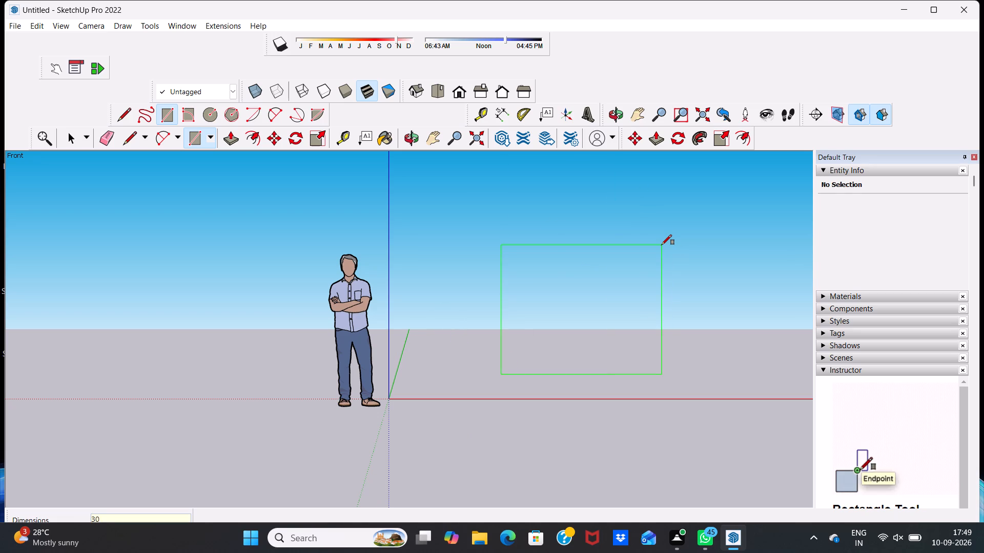
{"action": "key", "text": "apostrophe"}
{"action": "key", "text": "comma"}
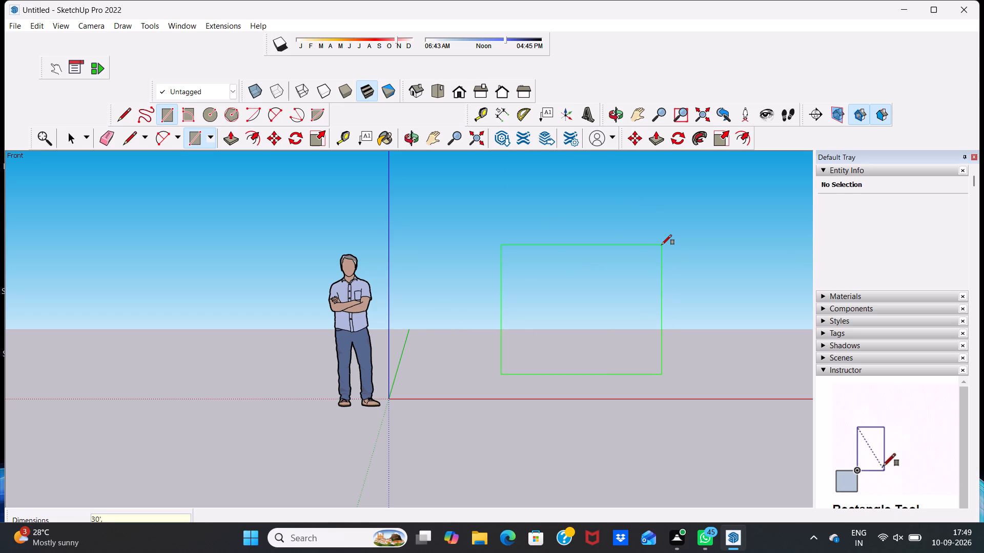
{"action": "key", "text": "4"}
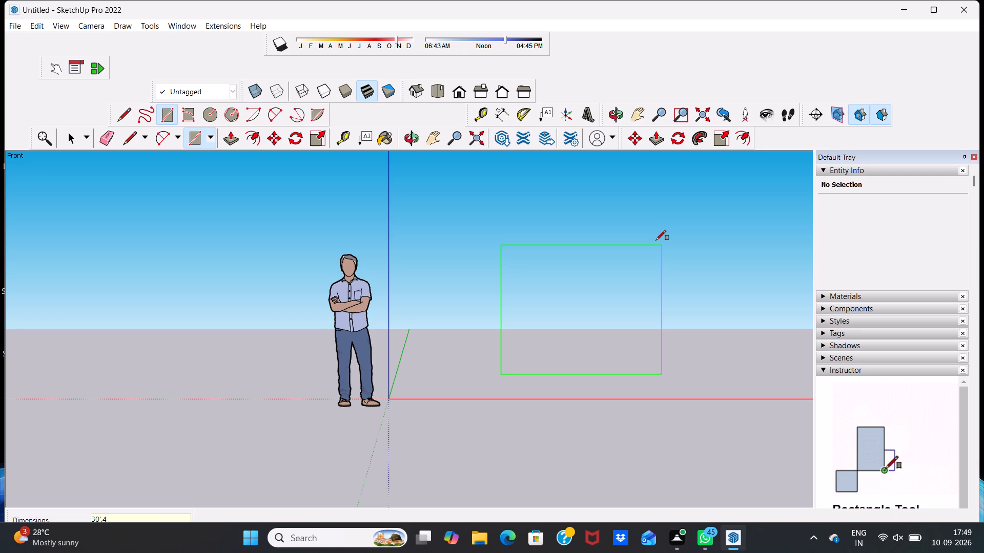
{"action": "type", "text": "5'"}
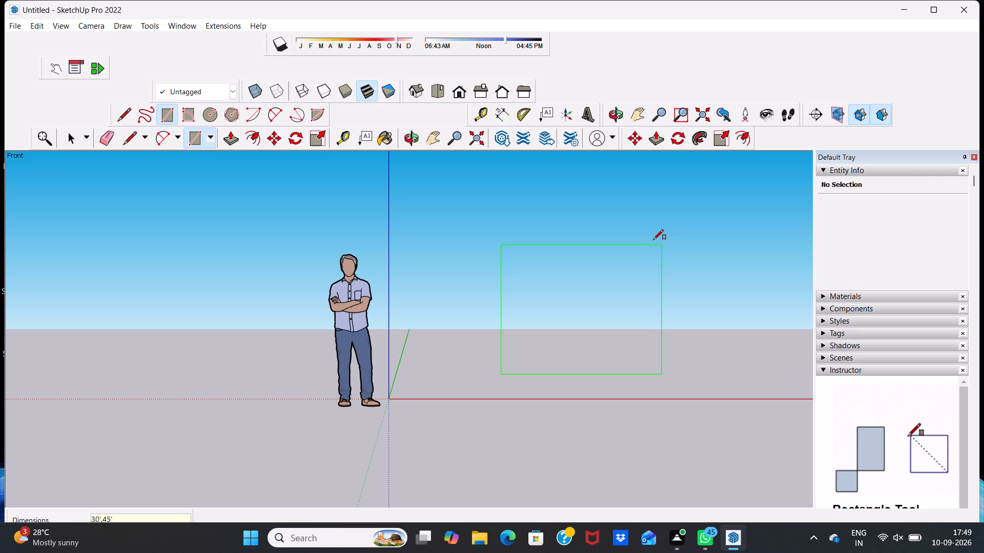
{"action": "key", "text": "period"}
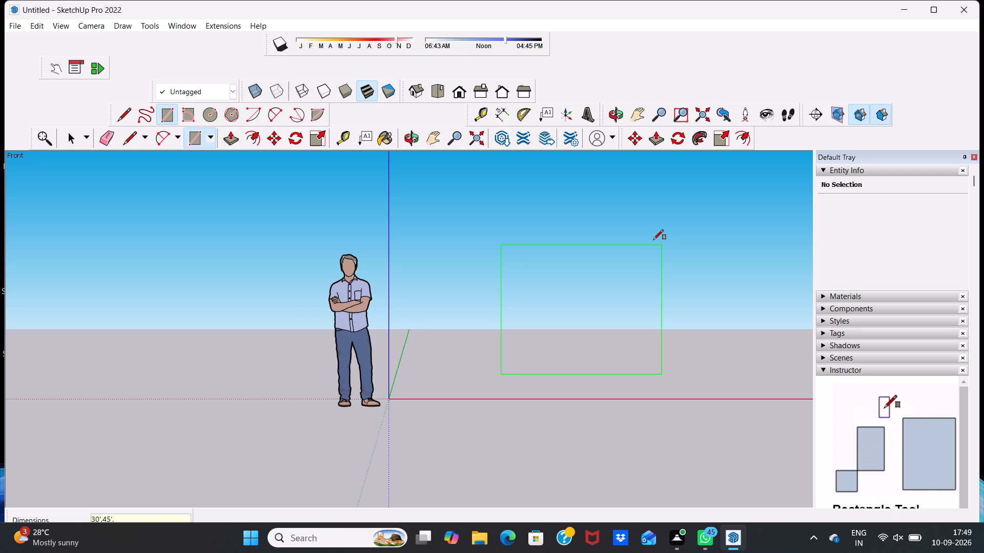
{"action": "key", "text": "BackSpace"}
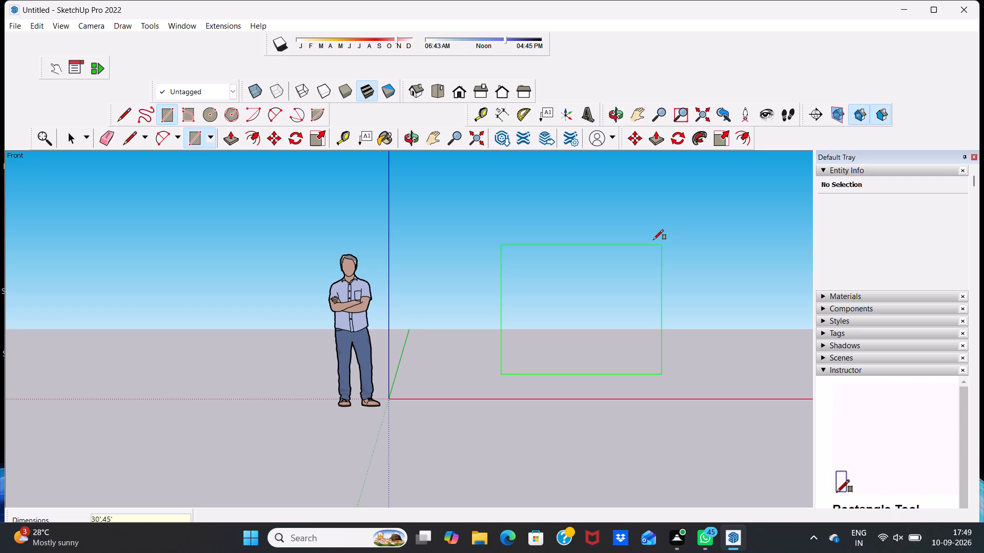
{"action": "key", "text": "Return"}
{"action": "scroll", "coordinate": [653, 240], "scroll_direction": "down", "scroll_amount": 8}
{"action": "scroll", "coordinate": [609, 267], "scroll_direction": "down", "scroll_amount": 3}
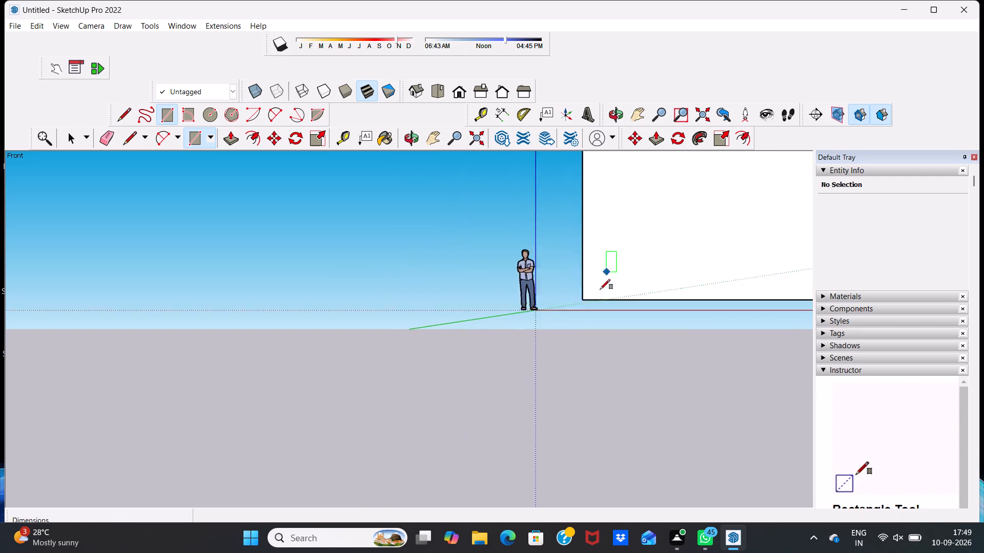
{"action": "scroll", "coordinate": [600, 289], "scroll_direction": "down", "scroll_amount": 20}
{"action": "scroll", "coordinate": [654, 212], "scroll_direction": "up", "scroll_amount": 13}
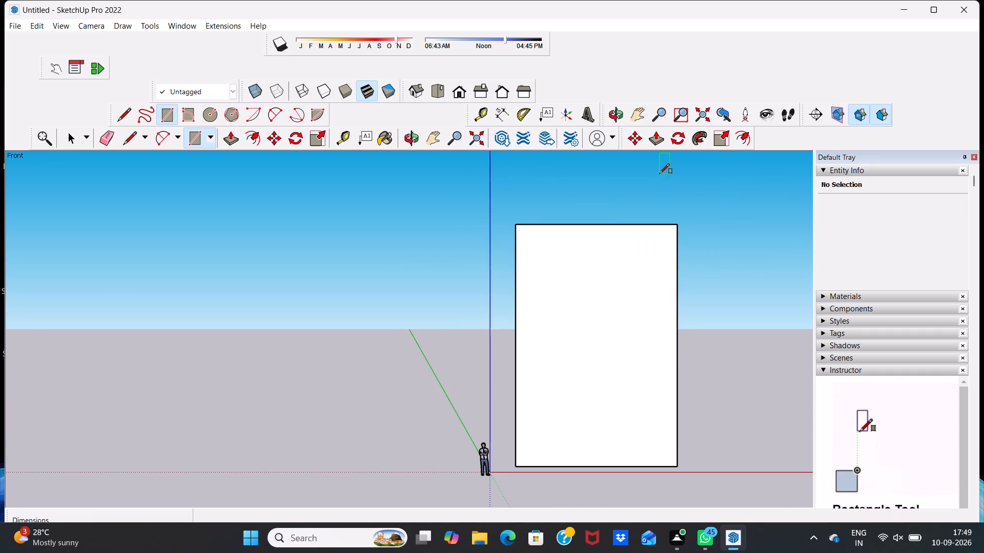
{"action": "key", "text": "space"}
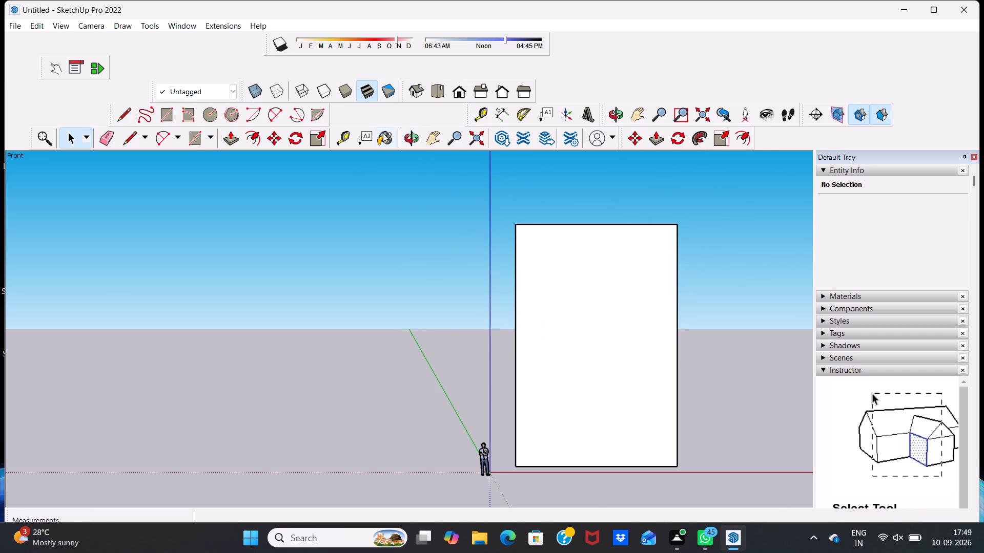
Offset the rectangle's outline 6" inward to form a thin border around the face.
{"action": "left_click", "coordinate": [252, 136]}
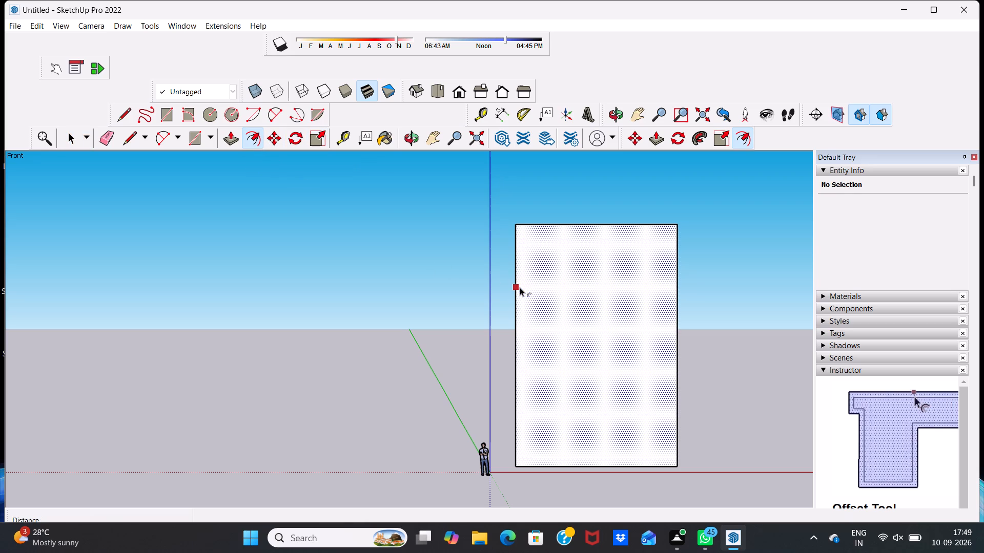
{"action": "left_click", "coordinate": [520, 287]}
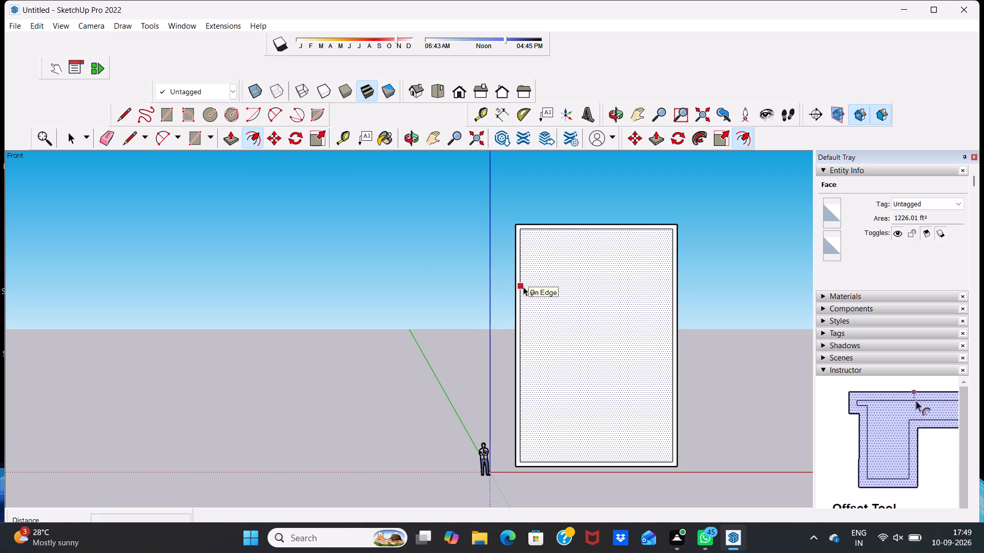
{"action": "key", "text": "ctrl+z"}
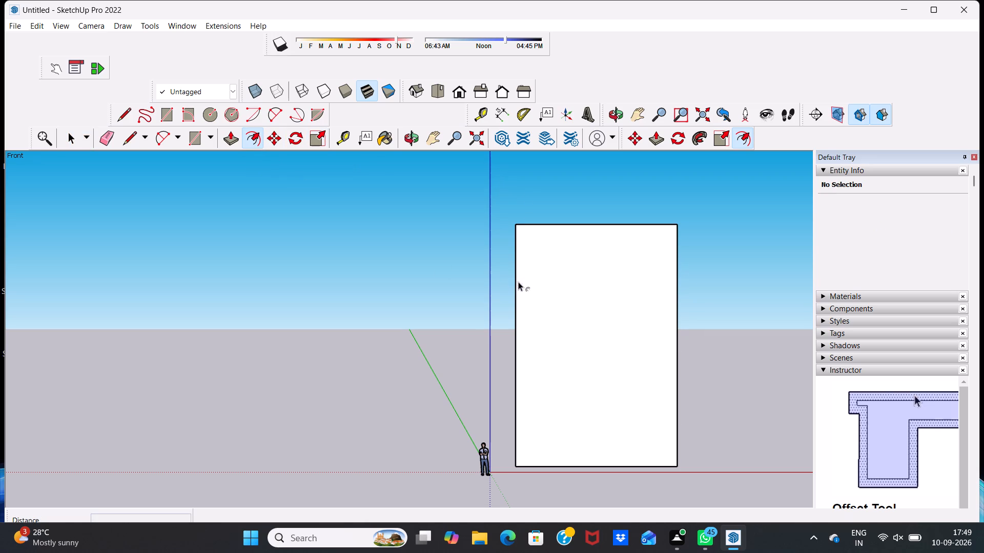
{"action": "left_click", "coordinate": [521, 283]}
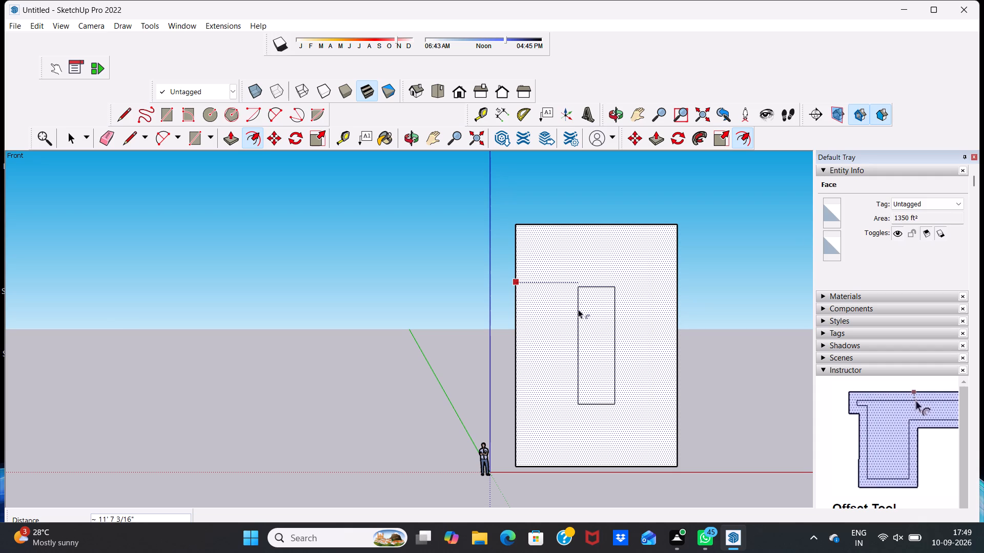
{"action": "type", "text": "6\""}
{"action": "key", "text": "Return"}
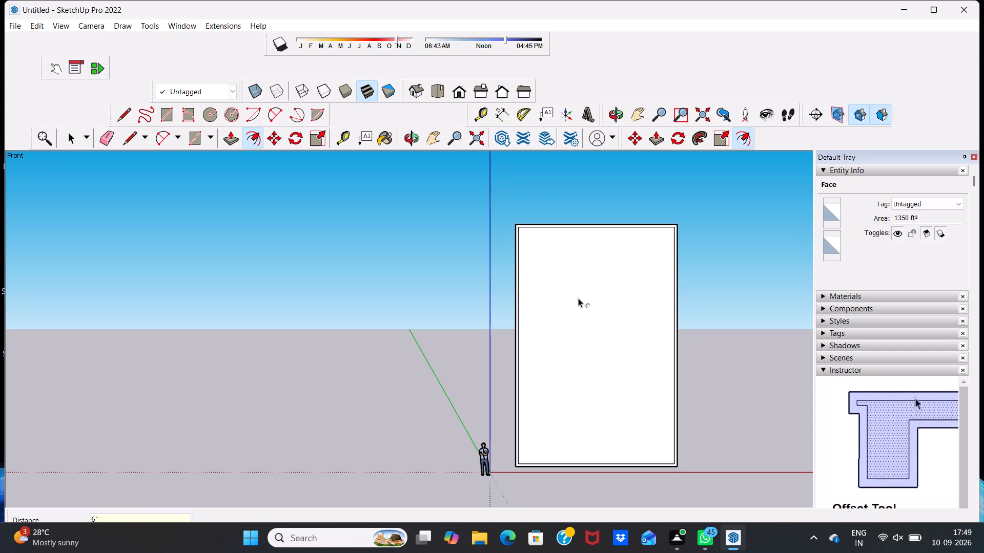
{"action": "scroll", "coordinate": [578, 298], "scroll_direction": "down", "scroll_amount": 4}
{"action": "scroll", "coordinate": [562, 243], "scroll_direction": "up", "scroll_amount": 4}
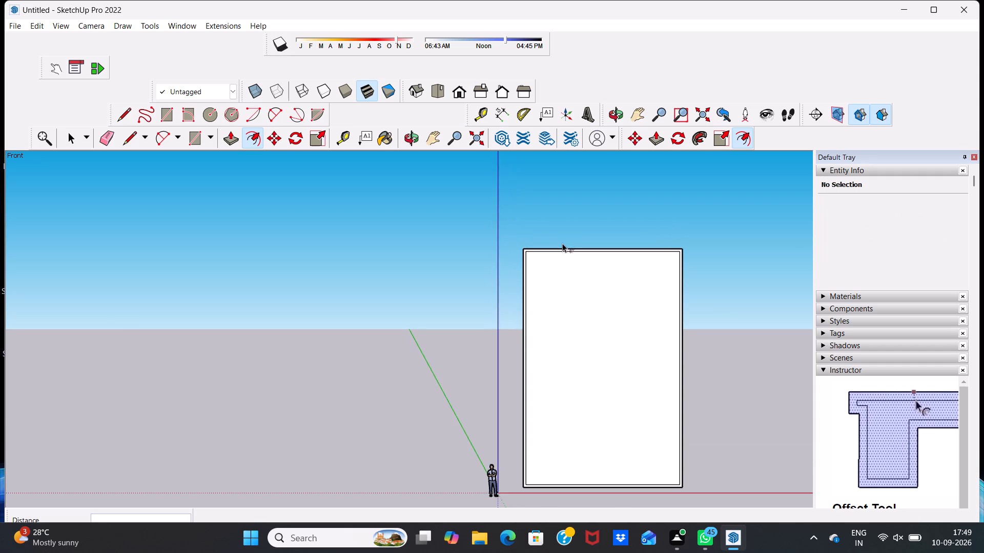
{"action": "key", "text": "space"}
Examine the bordered rectangle and its orientation to the axes from several angled 3D views.
{"action": "scroll", "coordinate": [469, 413], "scroll_direction": "down", "scroll_amount": 1}
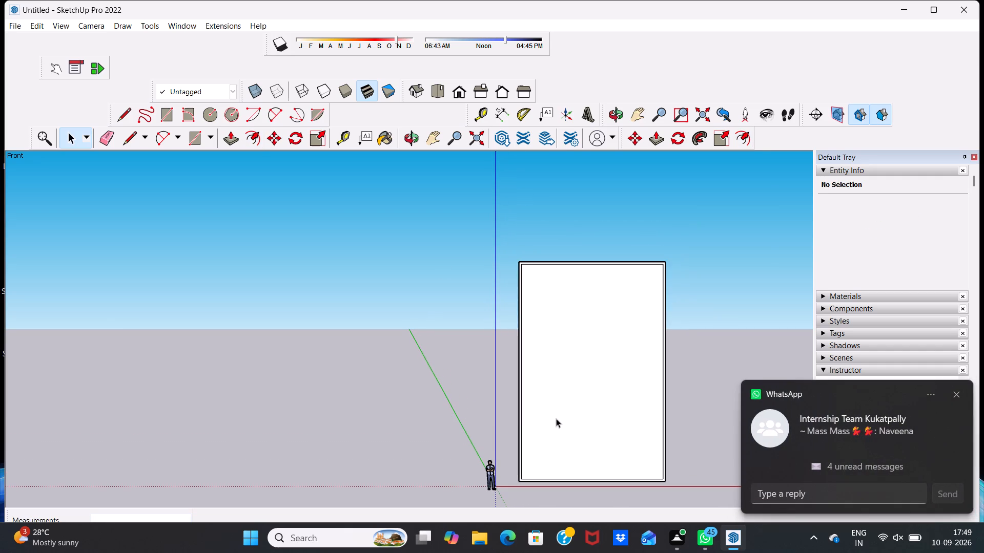
{"action": "scroll", "coordinate": [552, 409], "scroll_direction": "down", "scroll_amount": 1}
{"action": "middle_click_drag", "start_coordinate": [552, 409], "coordinate": [544, 333]}
{"action": "middle_click_drag", "start_coordinate": [550, 359], "coordinate": [528, 313]}
{"action": "scroll", "coordinate": [525, 310], "scroll_direction": "up", "scroll_amount": 2}
{"action": "scroll", "coordinate": [582, 360], "scroll_direction": "up", "scroll_amount": 2}
{"action": "scroll", "coordinate": [561, 272], "scroll_direction": "down", "scroll_amount": 7}
{"action": "middle_click_drag", "start_coordinate": [617, 328], "coordinate": [560, 224]}
{"action": "middle_click_drag", "start_coordinate": [613, 247], "coordinate": [583, 206]}
{"action": "scroll", "coordinate": [608, 237], "scroll_direction": "up", "scroll_amount": 2}
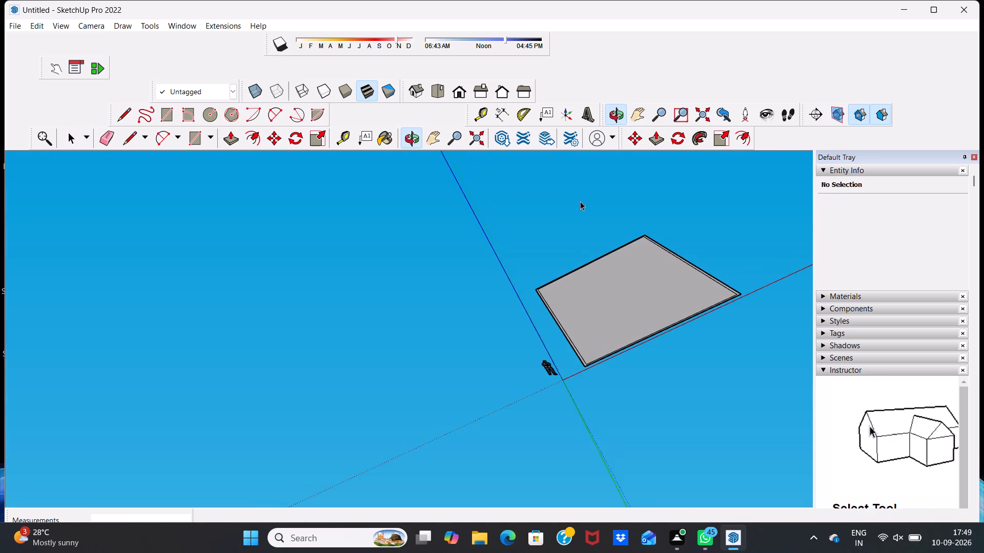
{"action": "scroll", "coordinate": [602, 284], "scroll_direction": "up", "scroll_amount": 4}
{"action": "scroll", "coordinate": [497, 227], "scroll_direction": "down", "scroll_amount": 3}
{"action": "middle_click_drag", "start_coordinate": [565, 268], "coordinate": [578, 323]}
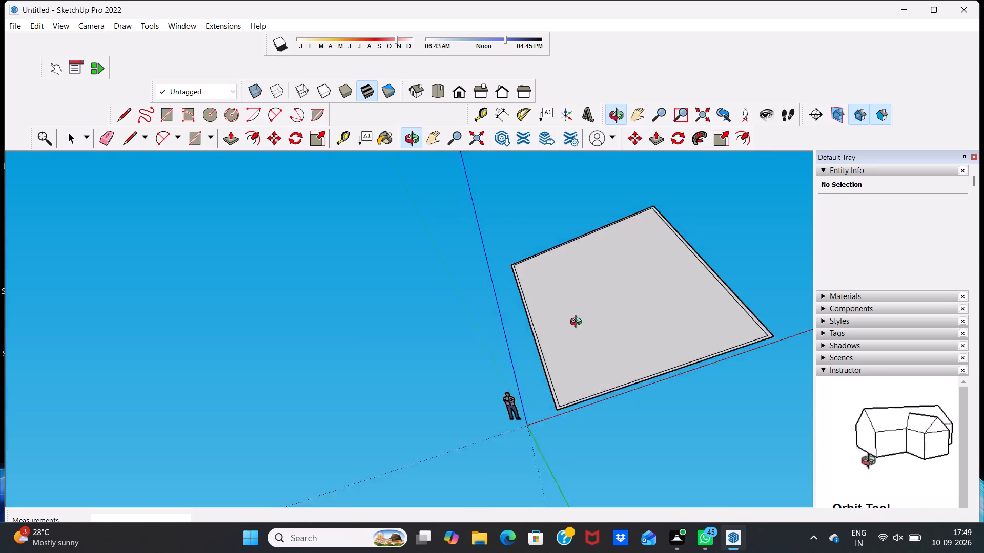
{"action": "middle_click_drag", "start_coordinate": [578, 323], "coordinate": [614, 461]}
{"action": "scroll", "coordinate": [631, 292], "scroll_direction": "up", "scroll_amount": 4}
{"action": "scroll", "coordinate": [620, 195], "scroll_direction": "down", "scroll_amount": 6}
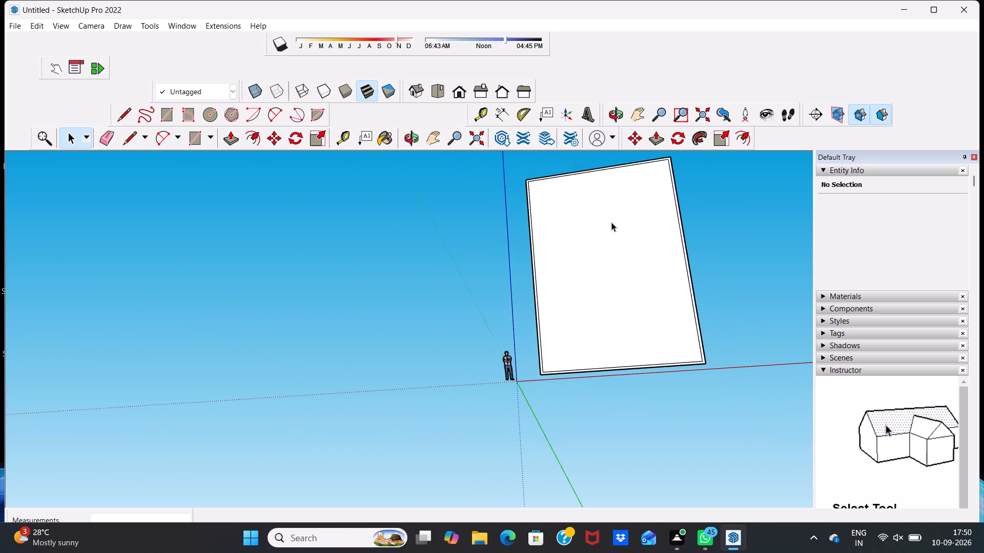
{"action": "scroll", "coordinate": [610, 194], "scroll_direction": "up", "scroll_amount": 1}
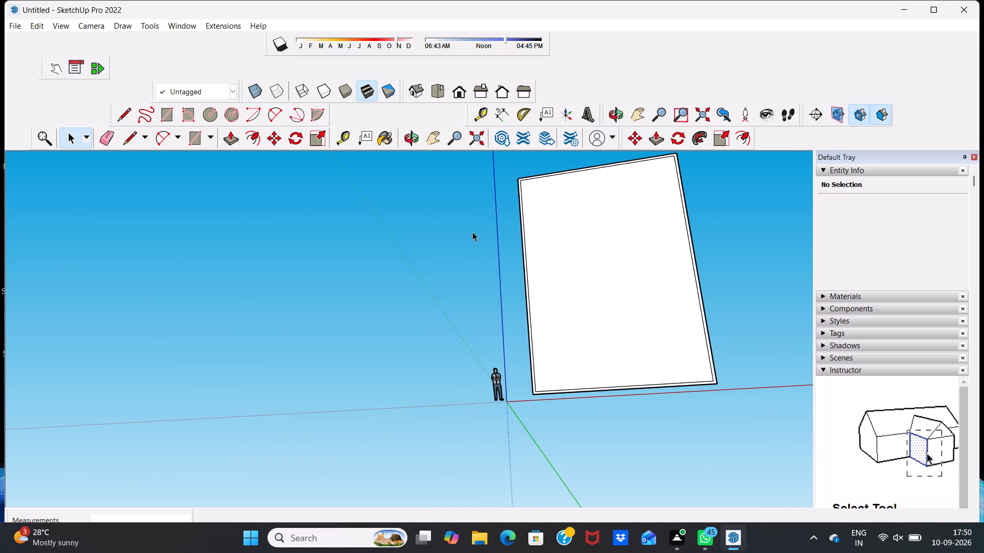
Undo the 6" border offset and the vertical 30' by 45' rectangle beside the scale figure.
{"action": "key", "text": "ctrl+z"}
{"action": "right_click", "coordinate": [473, 232]}
{"action": "key", "text": "ctrl+z"}
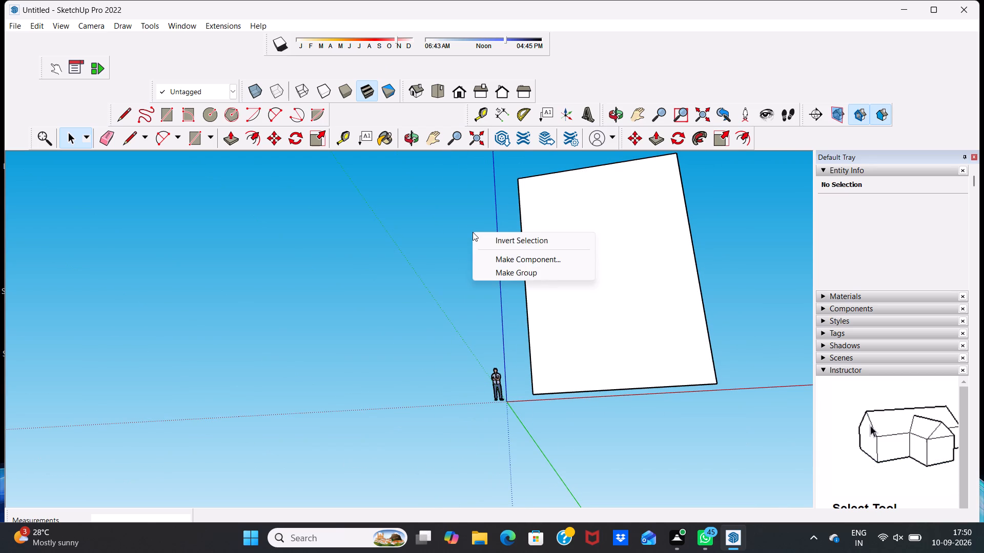
{"action": "key", "text": "ctrl+z"}
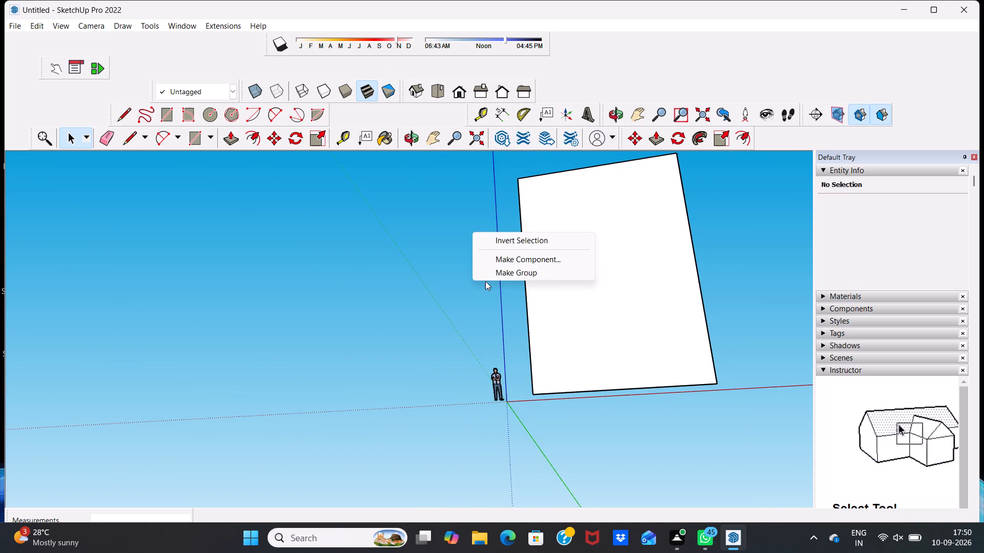
{"action": "left_click", "coordinate": [425, 231]}
{"action": "key", "text": "ctrl+z"}
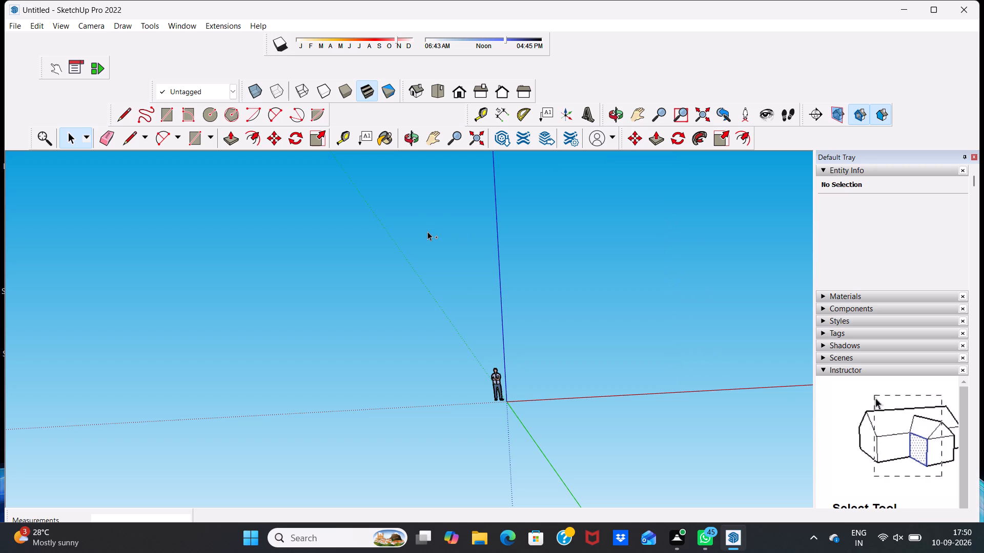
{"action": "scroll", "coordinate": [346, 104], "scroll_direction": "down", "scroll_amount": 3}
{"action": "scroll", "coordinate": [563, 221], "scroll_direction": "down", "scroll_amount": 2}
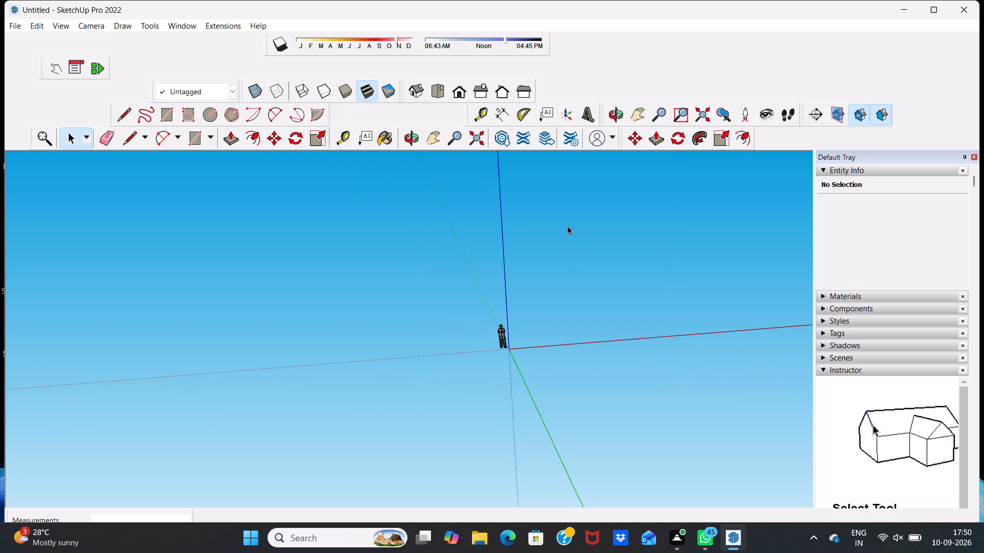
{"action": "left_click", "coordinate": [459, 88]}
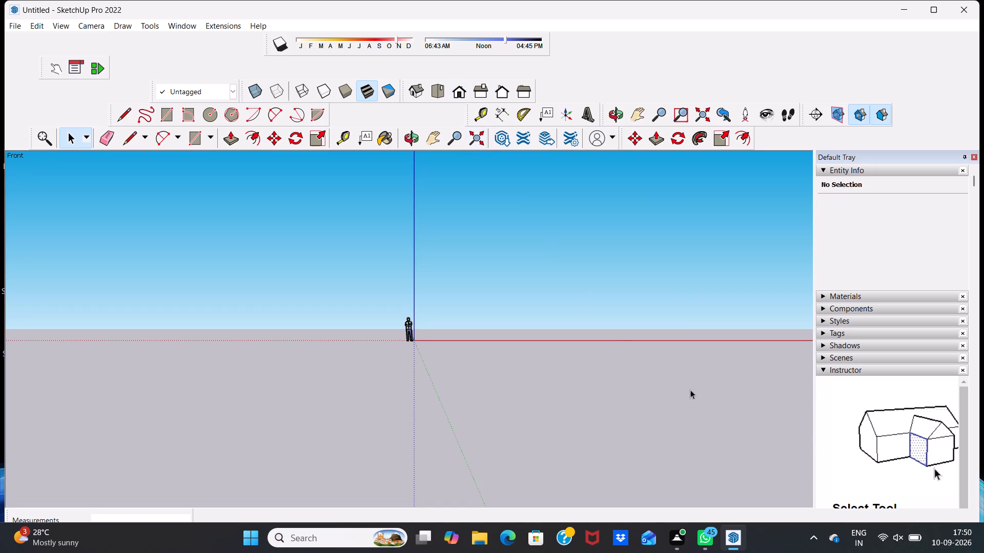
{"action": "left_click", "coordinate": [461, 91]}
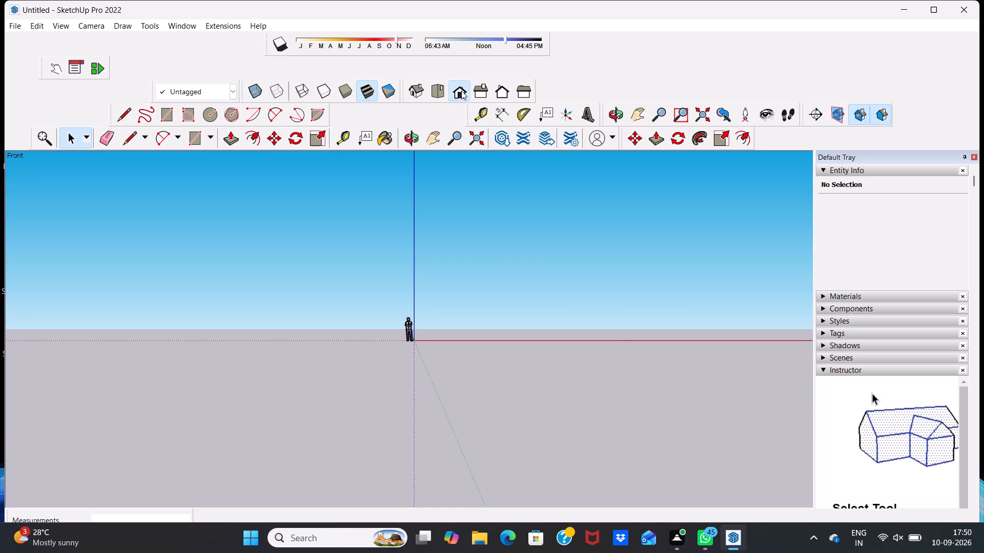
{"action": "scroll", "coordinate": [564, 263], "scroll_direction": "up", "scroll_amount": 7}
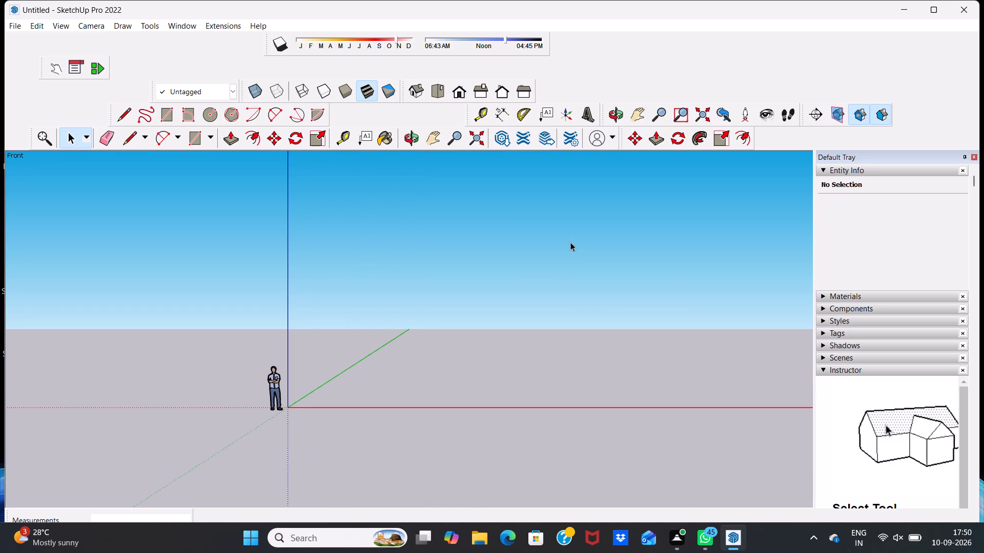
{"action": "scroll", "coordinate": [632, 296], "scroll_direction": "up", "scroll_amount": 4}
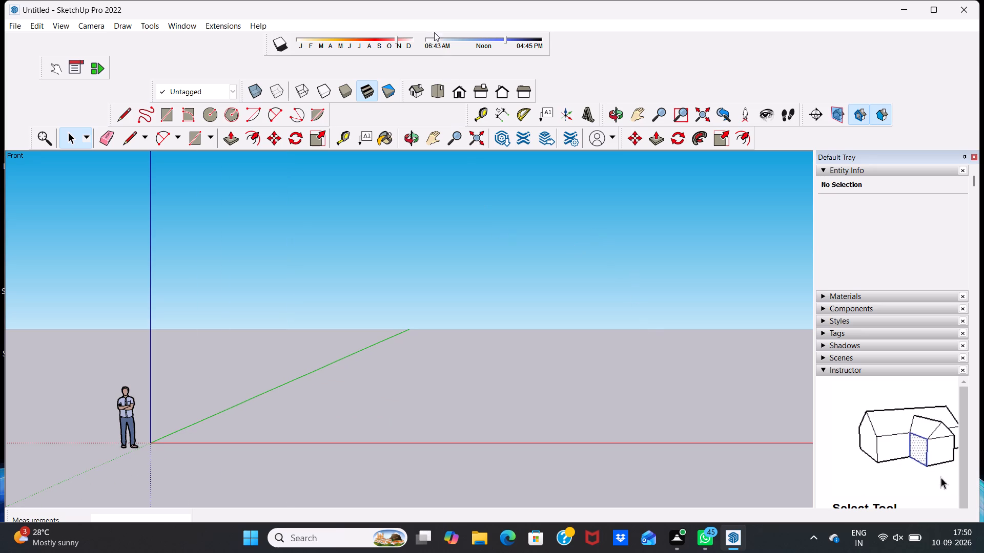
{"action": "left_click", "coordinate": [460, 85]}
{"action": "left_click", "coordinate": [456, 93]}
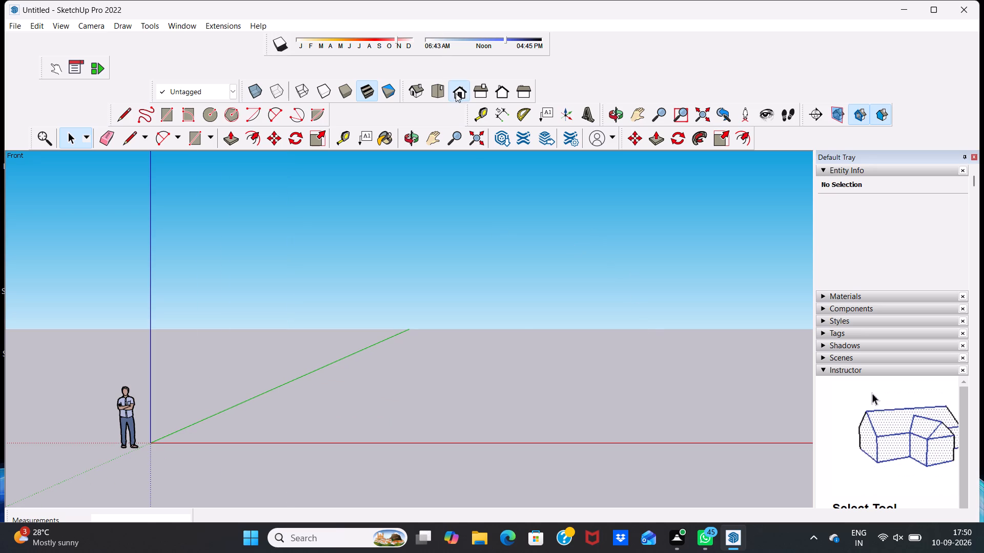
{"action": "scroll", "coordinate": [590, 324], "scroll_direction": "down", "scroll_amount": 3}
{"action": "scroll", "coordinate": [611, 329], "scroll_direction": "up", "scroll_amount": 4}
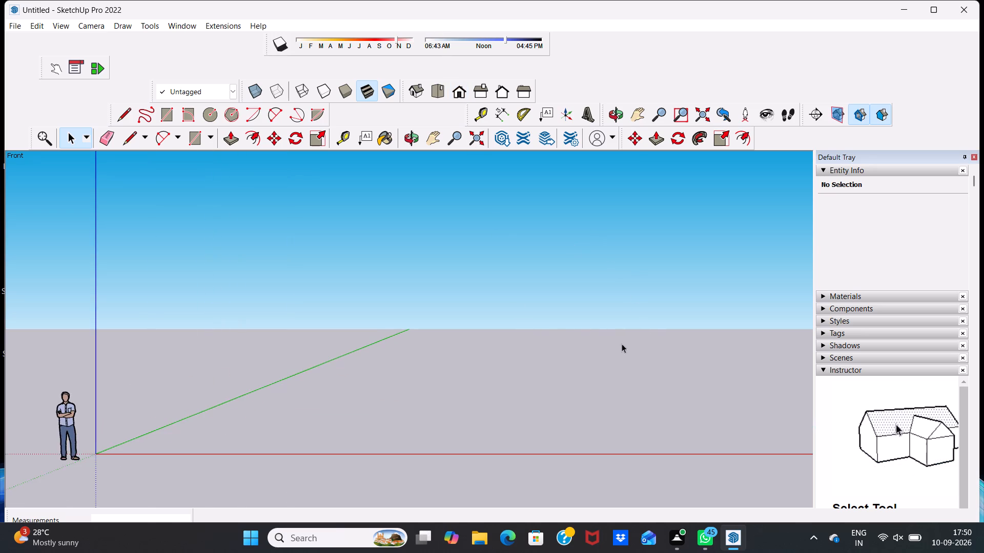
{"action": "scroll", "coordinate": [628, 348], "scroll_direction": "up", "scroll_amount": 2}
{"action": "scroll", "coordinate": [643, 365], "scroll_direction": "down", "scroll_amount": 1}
Draw a 30' by 45' rectangle flat on the ground plane, behind the red axis and away from the origin.
{"action": "middle_click_drag", "start_coordinate": [643, 365], "coordinate": [658, 411]}
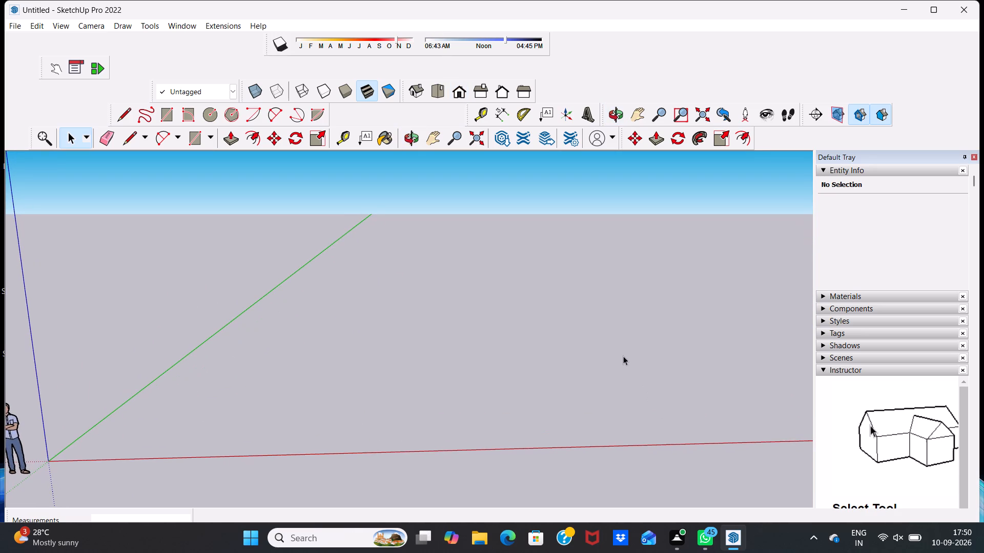
{"action": "middle_click_drag", "start_coordinate": [623, 356], "coordinate": [678, 432]}
{"action": "middle_click_drag", "start_coordinate": [637, 299], "coordinate": [608, 160]}
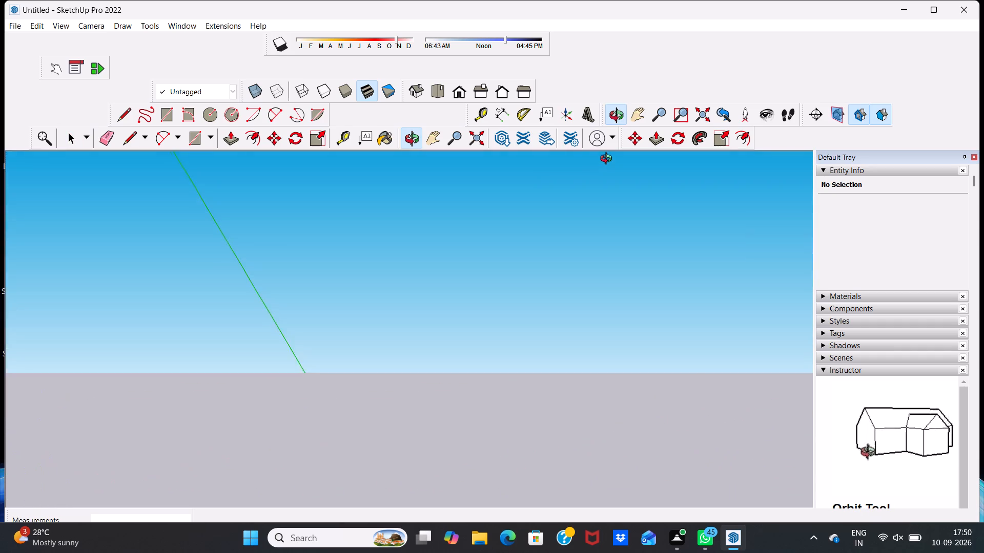
{"action": "middle_click_drag", "start_coordinate": [608, 160], "coordinate": [624, 269]}
{"action": "scroll", "coordinate": [618, 265], "scroll_direction": "up", "scroll_amount": 1}
{"action": "scroll", "coordinate": [617, 285], "scroll_direction": "down", "scroll_amount": 5}
{"action": "scroll", "coordinate": [574, 226], "scroll_direction": "down", "scroll_amount": 4}
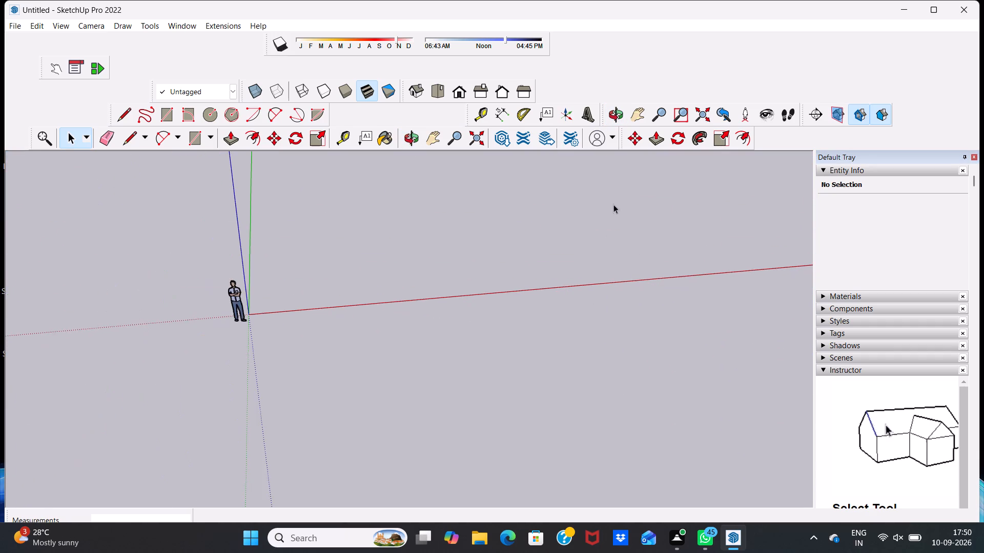
{"action": "scroll", "coordinate": [616, 195], "scroll_direction": "up", "scroll_amount": 4}
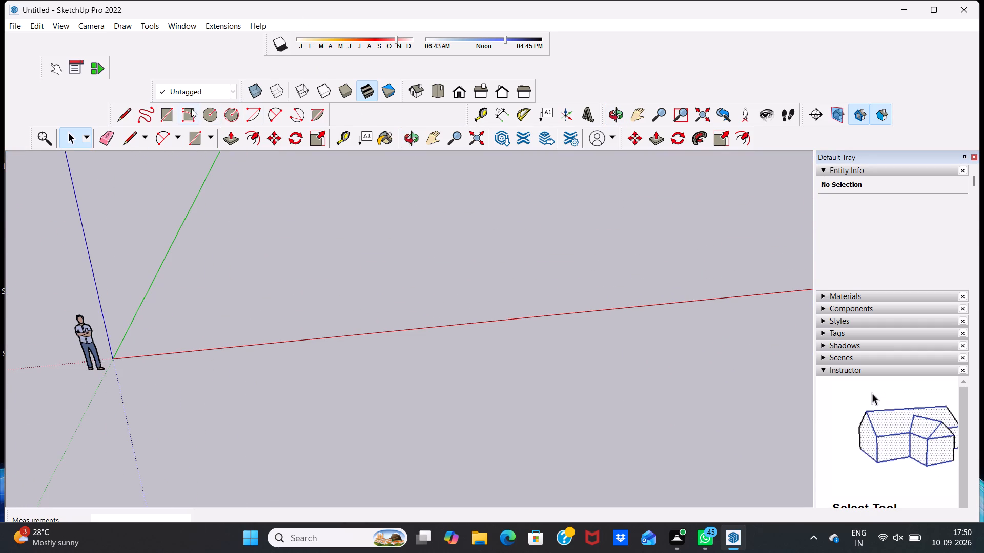
{"action": "left_click", "coordinate": [167, 110]}
{"action": "left_click", "coordinate": [371, 219]}
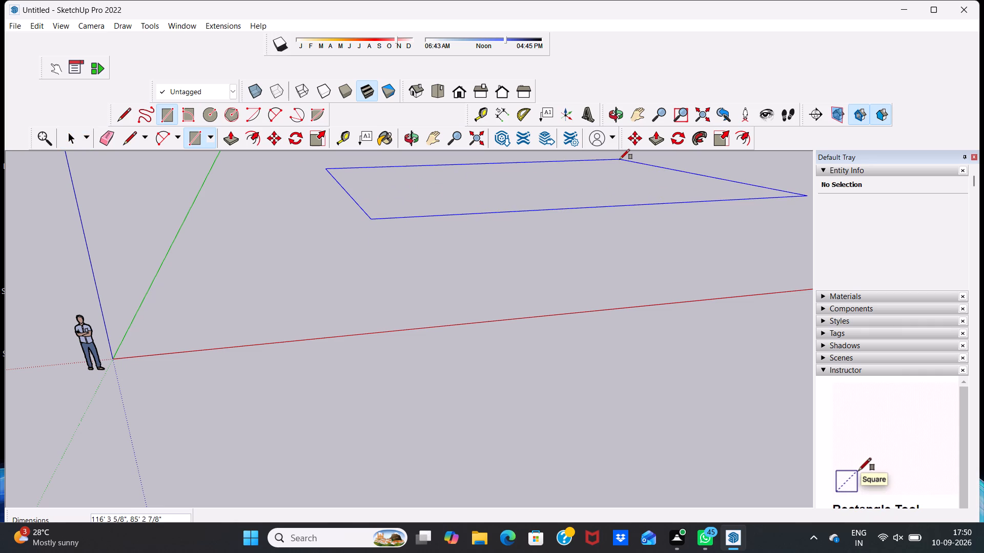
{"action": "type", "text": "30'"}
{"action": "key", "text": "comma"}
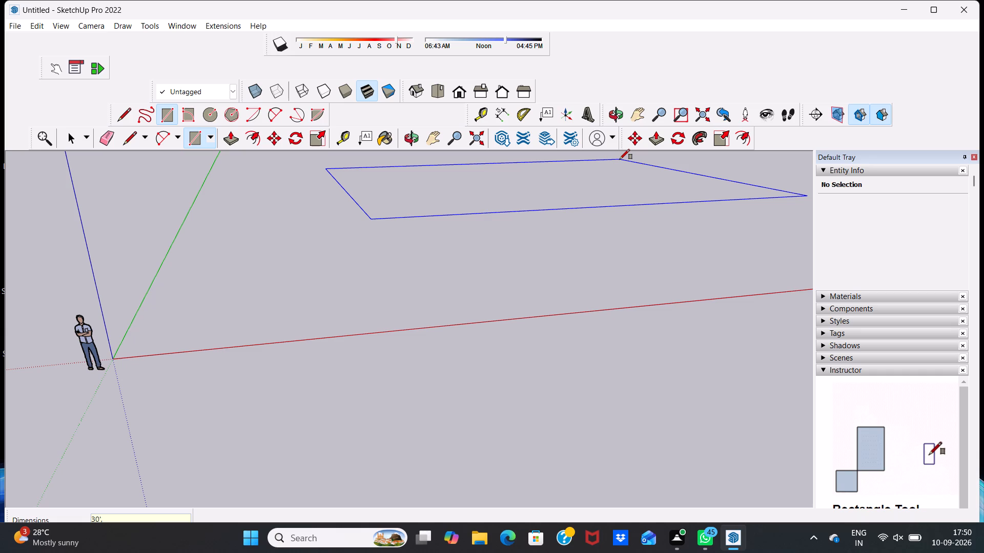
{"action": "type", "text": "45"}
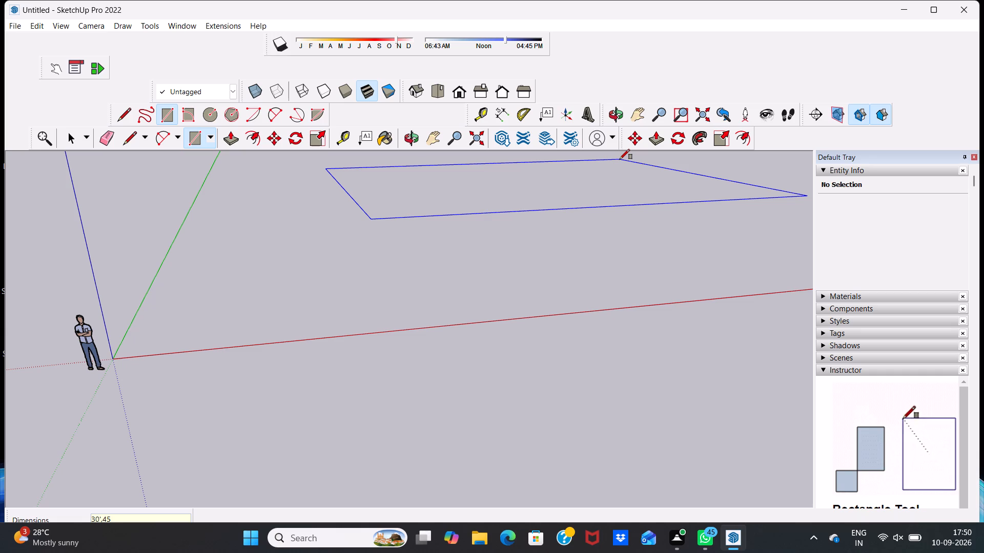
{"action": "key", "text": "apostrophe"}
{"action": "key", "text": "Return"}
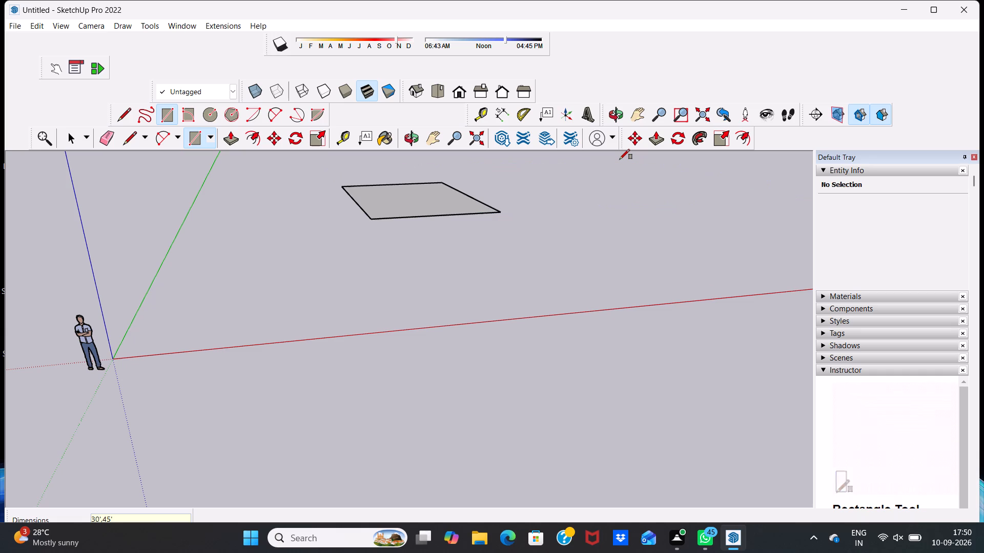
Examine how the ground rectangle lies relative to the axes, in the Front view and from angled views above.
{"action": "scroll", "coordinate": [620, 159], "scroll_direction": "up", "scroll_amount": 1}
{"action": "scroll", "coordinate": [423, 160], "scroll_direction": "down", "scroll_amount": 5}
{"action": "scroll", "coordinate": [417, 222], "scroll_direction": "up", "scroll_amount": 10}
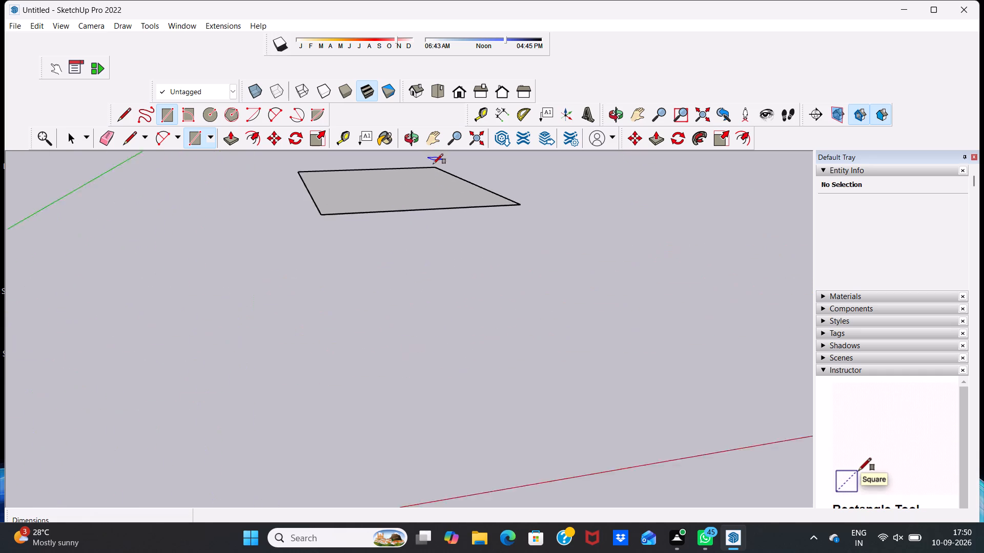
{"action": "scroll", "coordinate": [433, 164], "scroll_direction": "up", "scroll_amount": 3}
{"action": "scroll", "coordinate": [414, 304], "scroll_direction": "down", "scroll_amount": 12}
{"action": "scroll", "coordinate": [429, 237], "scroll_direction": "up", "scroll_amount": 1}
{"action": "middle_click", "coordinate": [430, 233]}
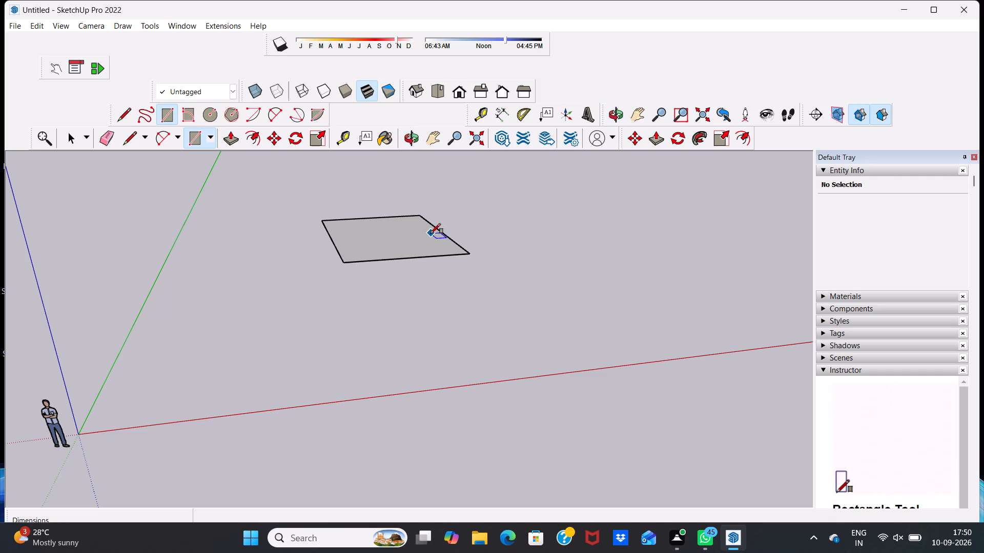
{"action": "key", "text": "space"}
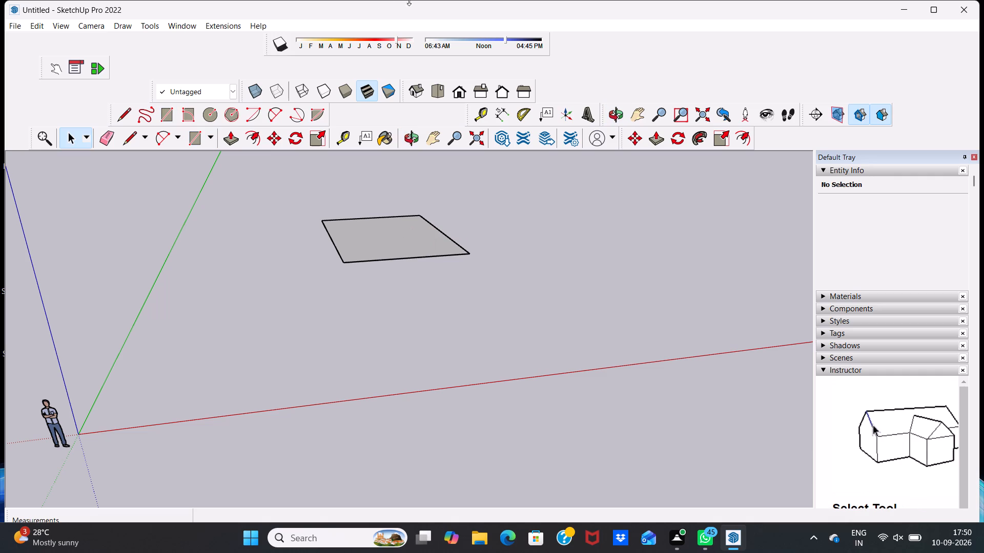
{"action": "left_click", "coordinate": [460, 96]}
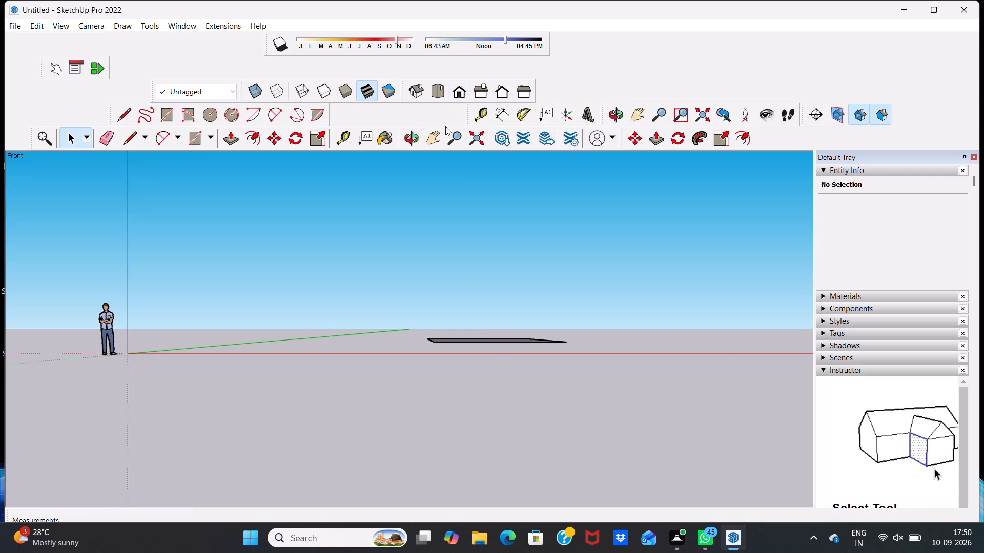
{"action": "middle_click_drag", "start_coordinate": [495, 325], "coordinate": [487, 422]}
{"action": "scroll", "coordinate": [459, 183], "scroll_direction": "up", "scroll_amount": 1}
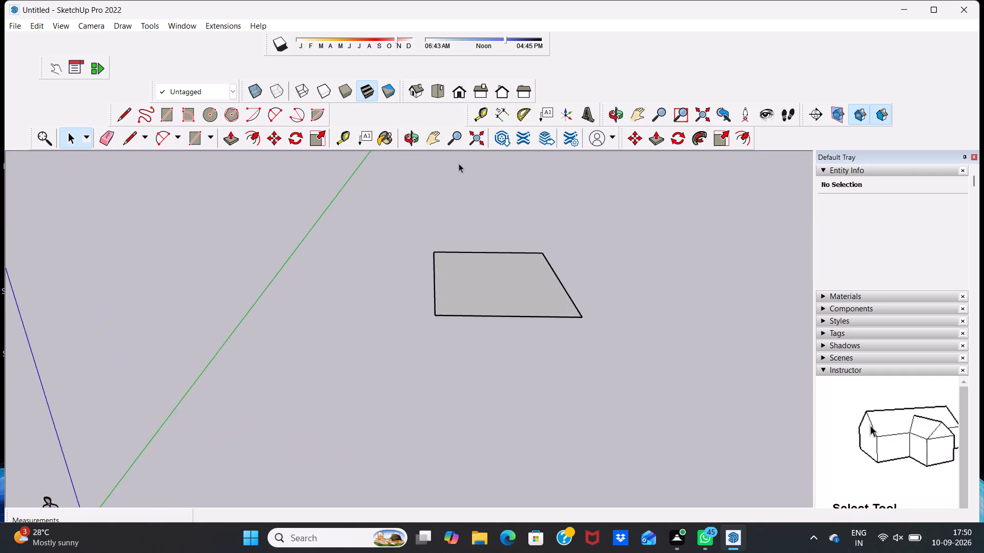
{"action": "scroll", "coordinate": [464, 179], "scroll_direction": "down", "scroll_amount": 3}
{"action": "middle_click_drag", "start_coordinate": [530, 251], "coordinate": [621, 325]}
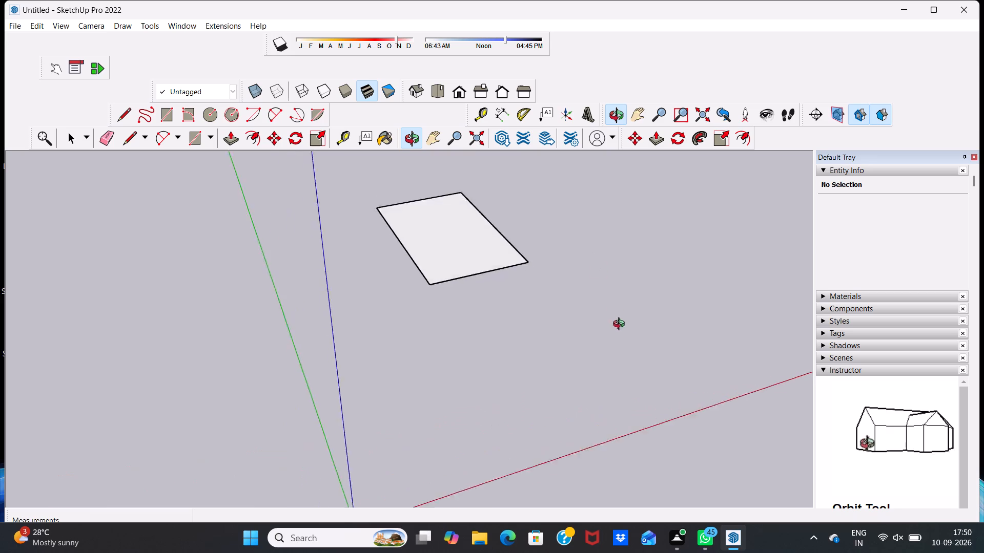
{"action": "middle_click_drag", "start_coordinate": [621, 325], "coordinate": [543, 391]}
{"action": "scroll", "coordinate": [511, 155], "scroll_direction": "down", "scroll_amount": 4}
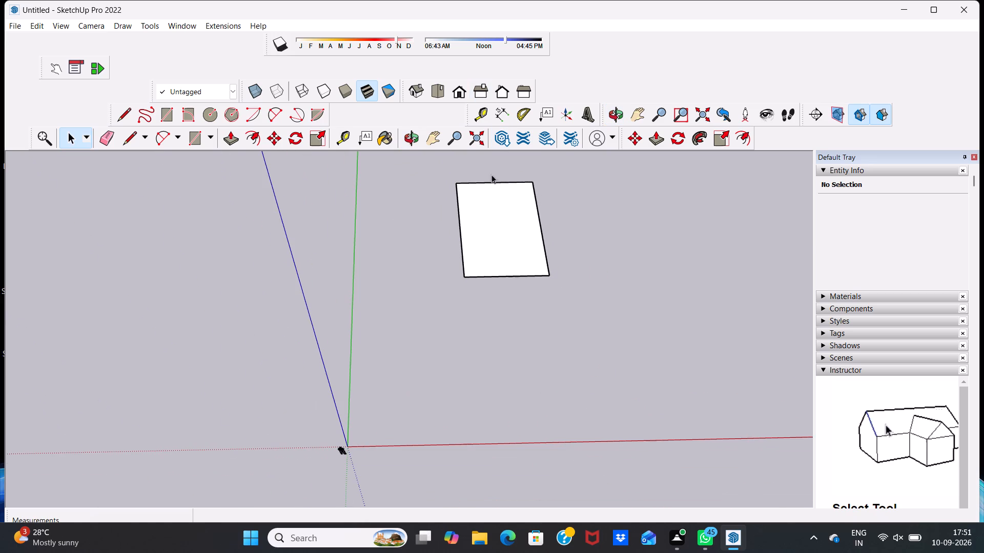
Offset the ground rectangle's outline 9" inward to form a thin wall border, and clear the selection.
{"action": "scroll", "coordinate": [497, 172], "scroll_direction": "up", "scroll_amount": 6}
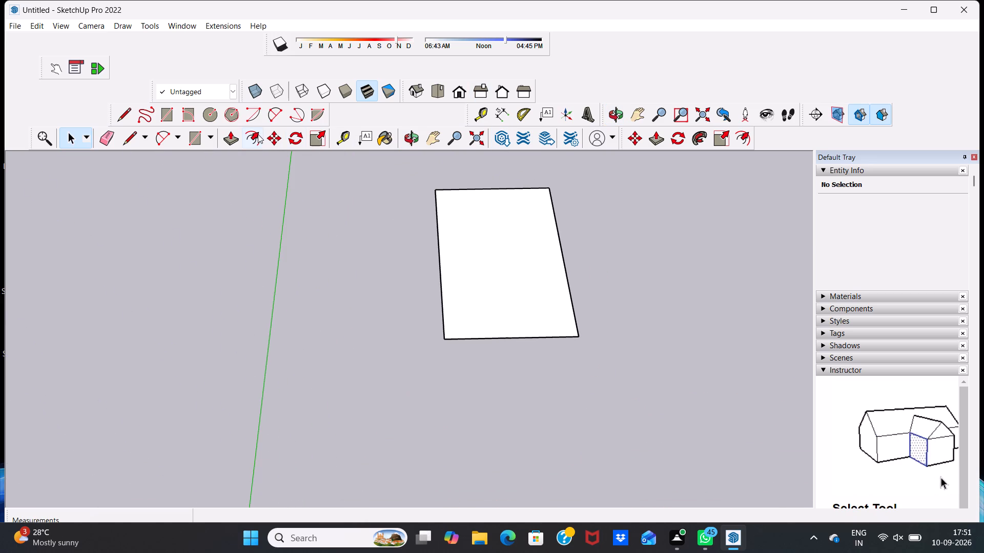
{"action": "left_click", "coordinate": [255, 137]}
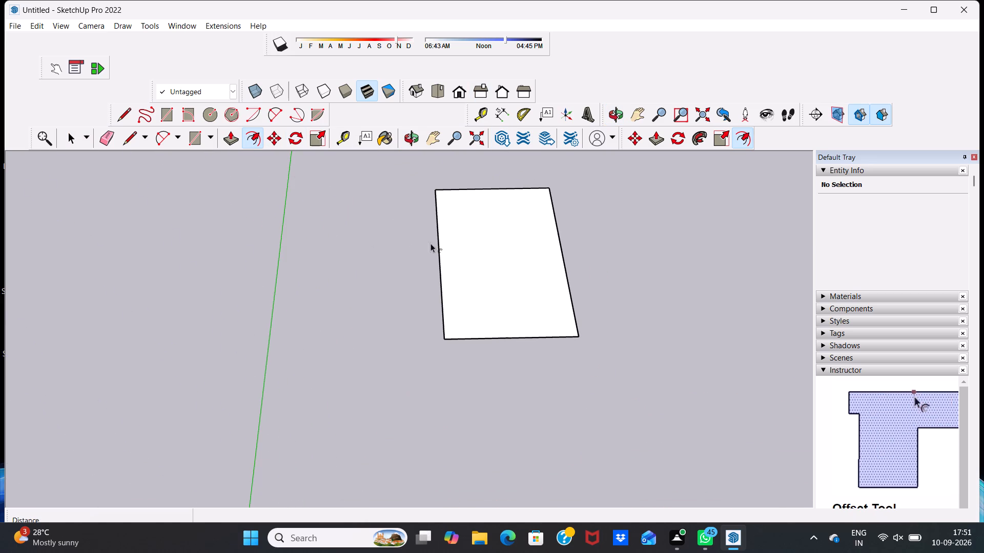
{"action": "left_click", "coordinate": [442, 244]}
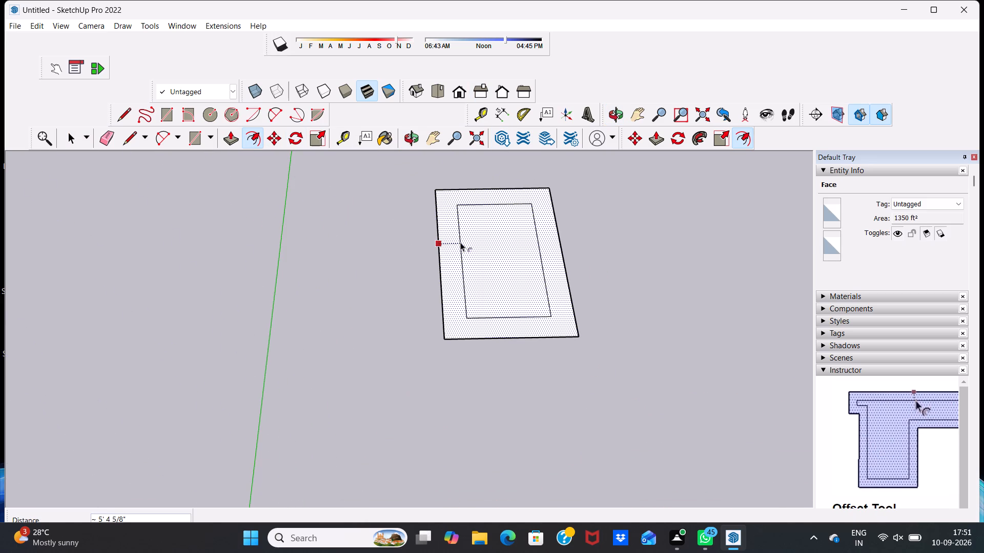
{"action": "type", "text": "9\""}
{"action": "key", "text": "Return"}
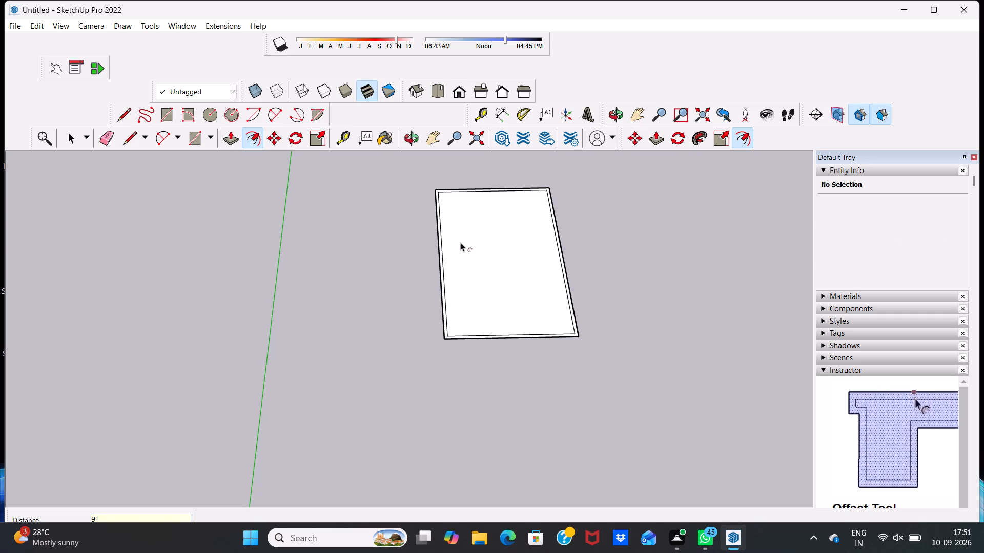
{"action": "scroll", "coordinate": [460, 242], "scroll_direction": "down", "scroll_amount": 4}
{"action": "key", "text": "space"}
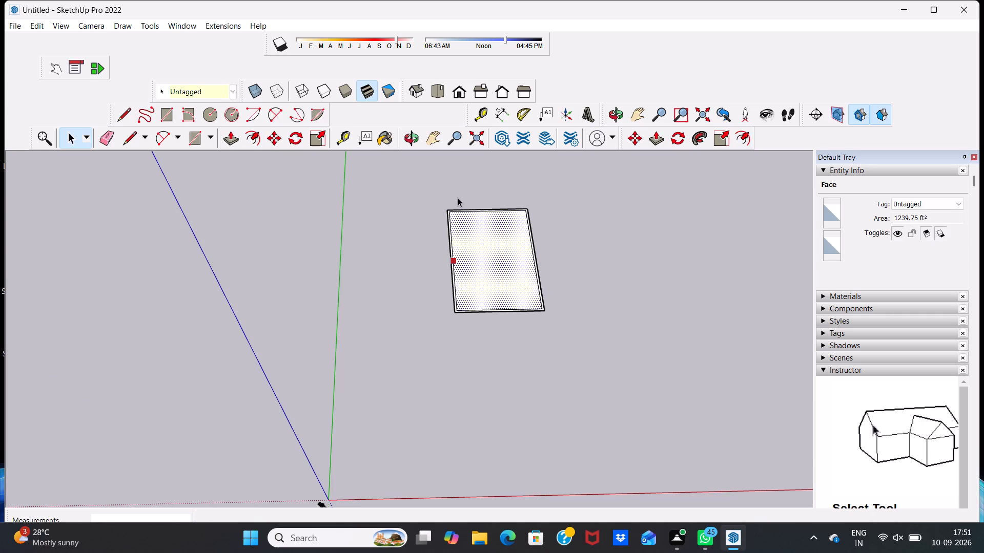
{"action": "scroll", "coordinate": [455, 184], "scroll_direction": "up", "scroll_amount": 7}
{"action": "key", "text": "space"}
{"action": "key", "text": "space"}
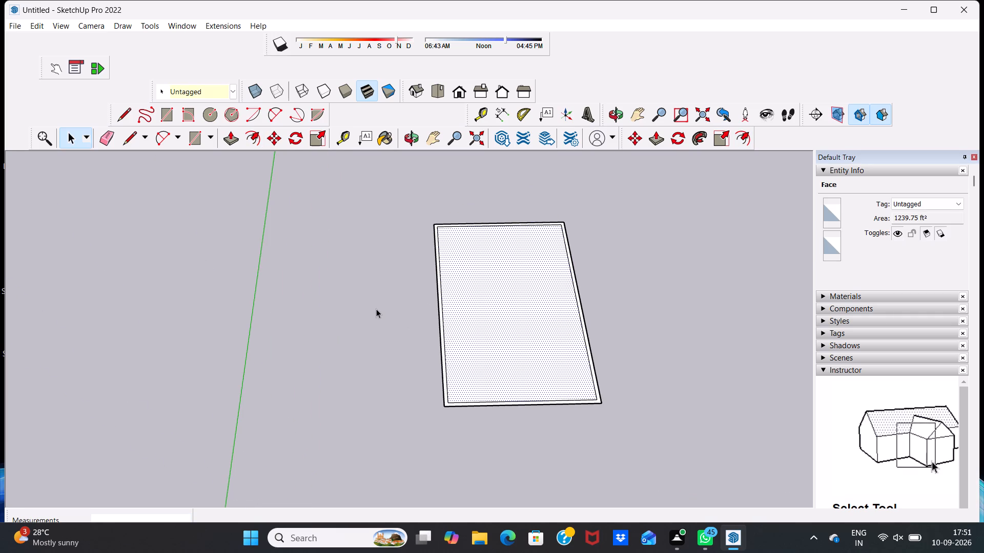
{"action": "left_click", "coordinate": [367, 318]}
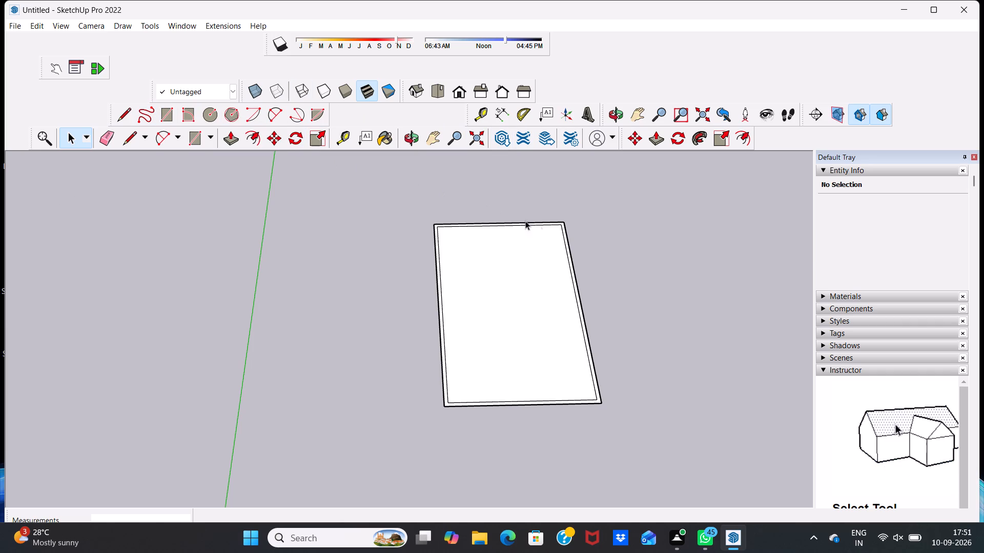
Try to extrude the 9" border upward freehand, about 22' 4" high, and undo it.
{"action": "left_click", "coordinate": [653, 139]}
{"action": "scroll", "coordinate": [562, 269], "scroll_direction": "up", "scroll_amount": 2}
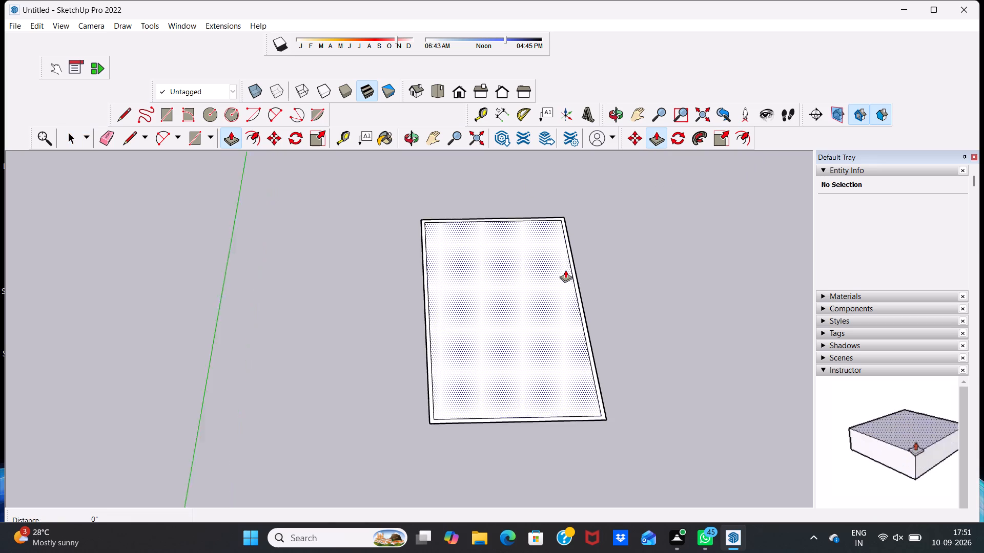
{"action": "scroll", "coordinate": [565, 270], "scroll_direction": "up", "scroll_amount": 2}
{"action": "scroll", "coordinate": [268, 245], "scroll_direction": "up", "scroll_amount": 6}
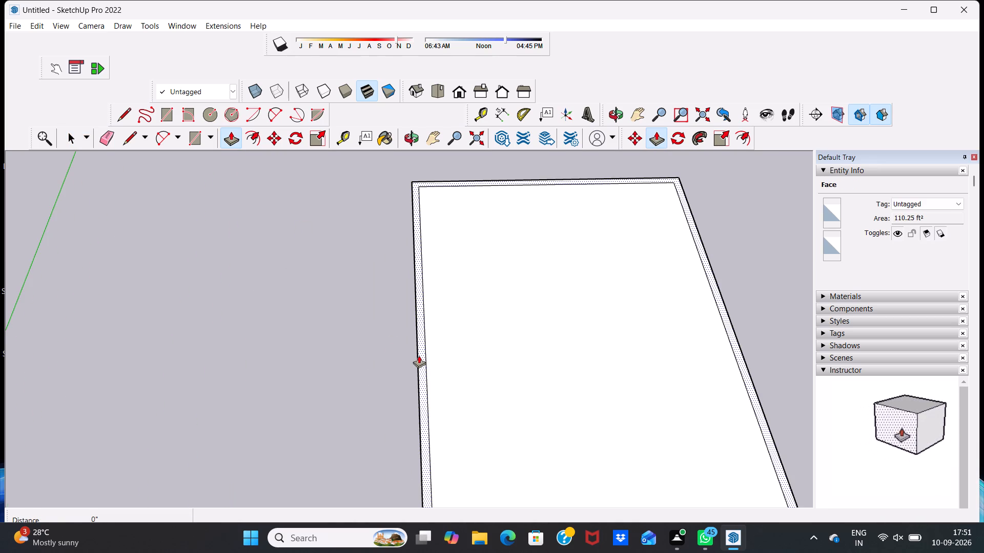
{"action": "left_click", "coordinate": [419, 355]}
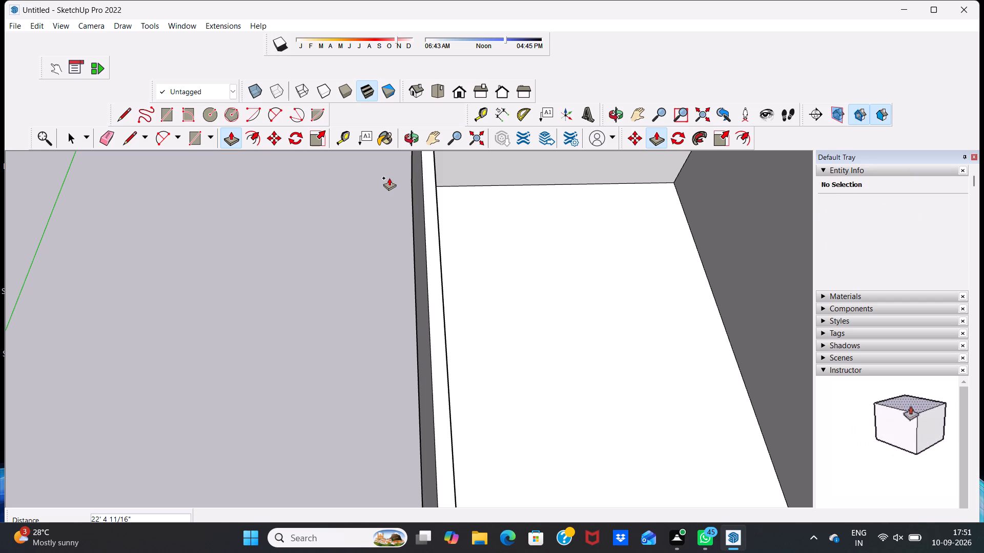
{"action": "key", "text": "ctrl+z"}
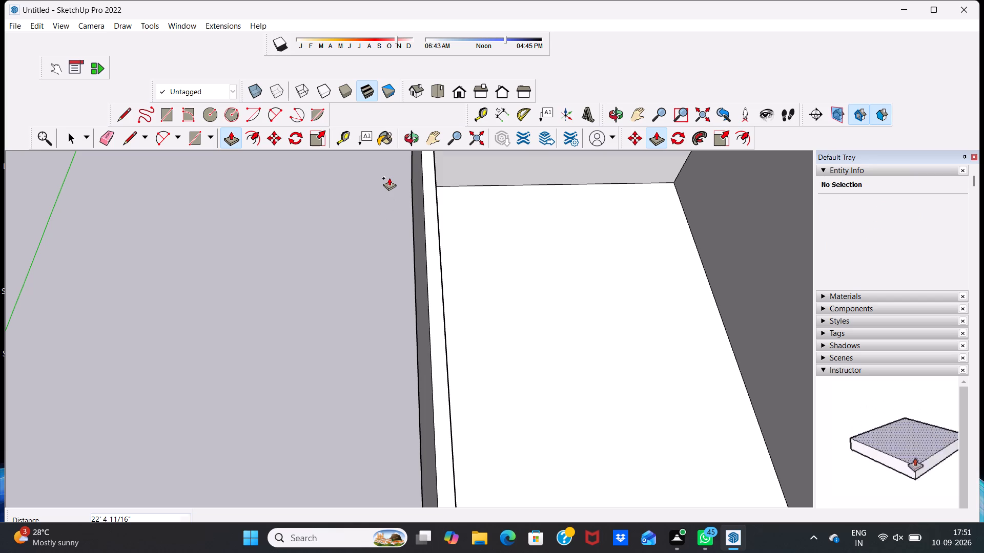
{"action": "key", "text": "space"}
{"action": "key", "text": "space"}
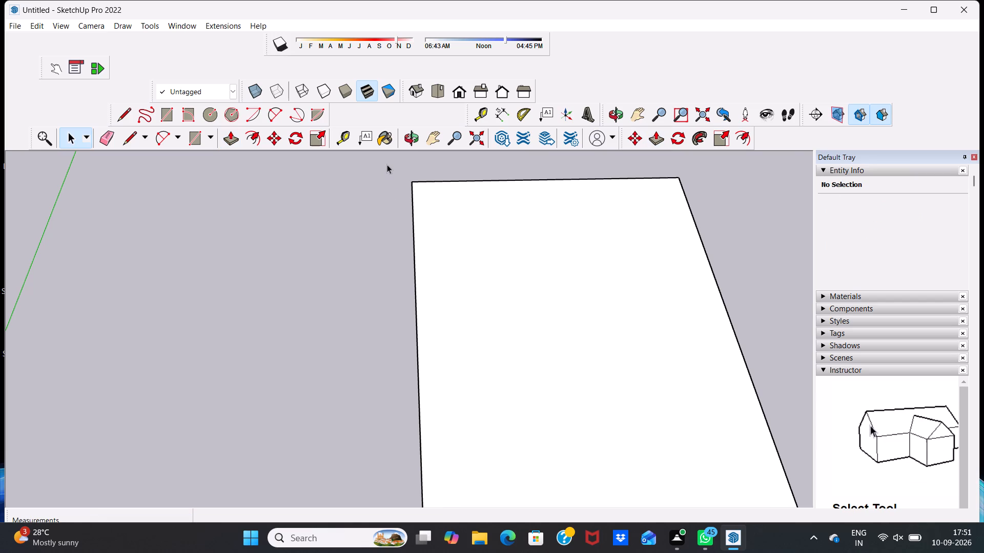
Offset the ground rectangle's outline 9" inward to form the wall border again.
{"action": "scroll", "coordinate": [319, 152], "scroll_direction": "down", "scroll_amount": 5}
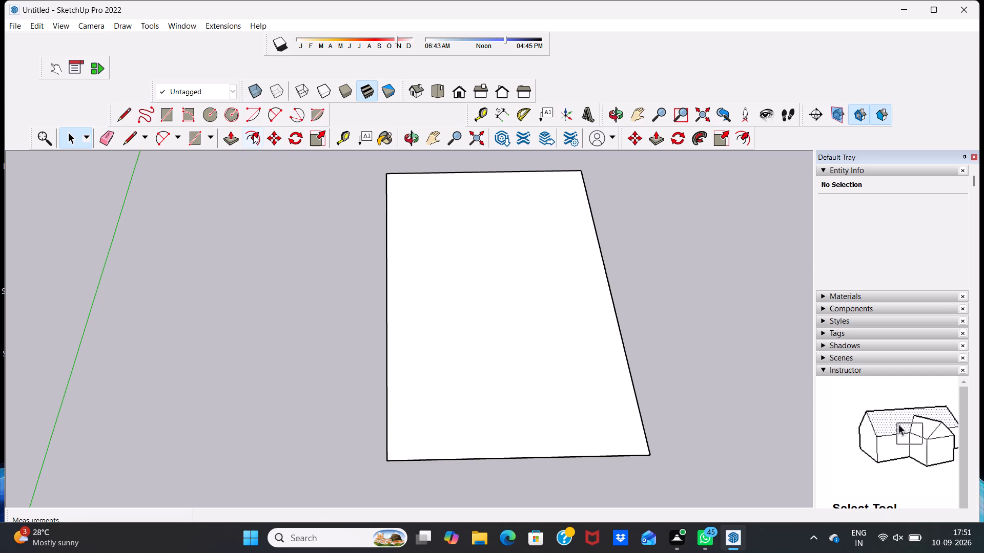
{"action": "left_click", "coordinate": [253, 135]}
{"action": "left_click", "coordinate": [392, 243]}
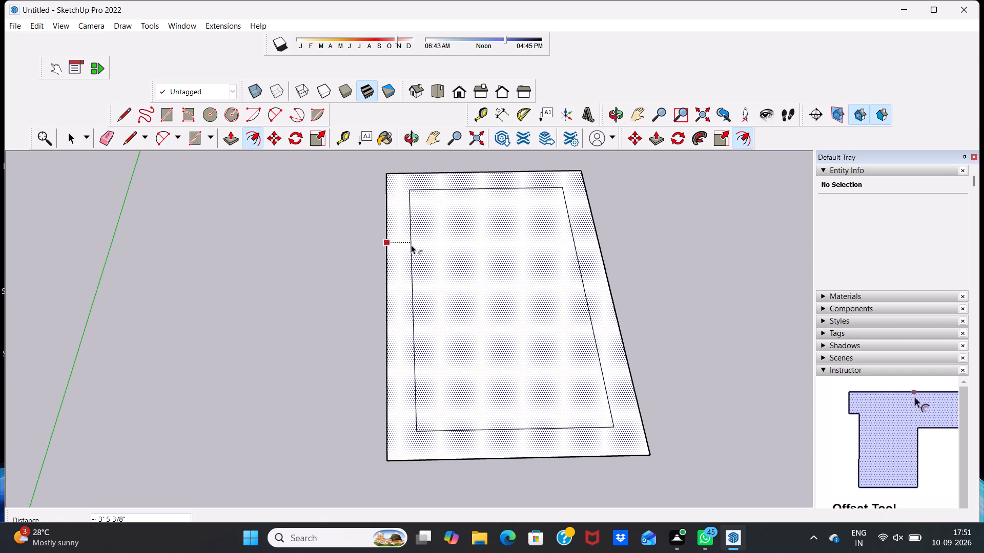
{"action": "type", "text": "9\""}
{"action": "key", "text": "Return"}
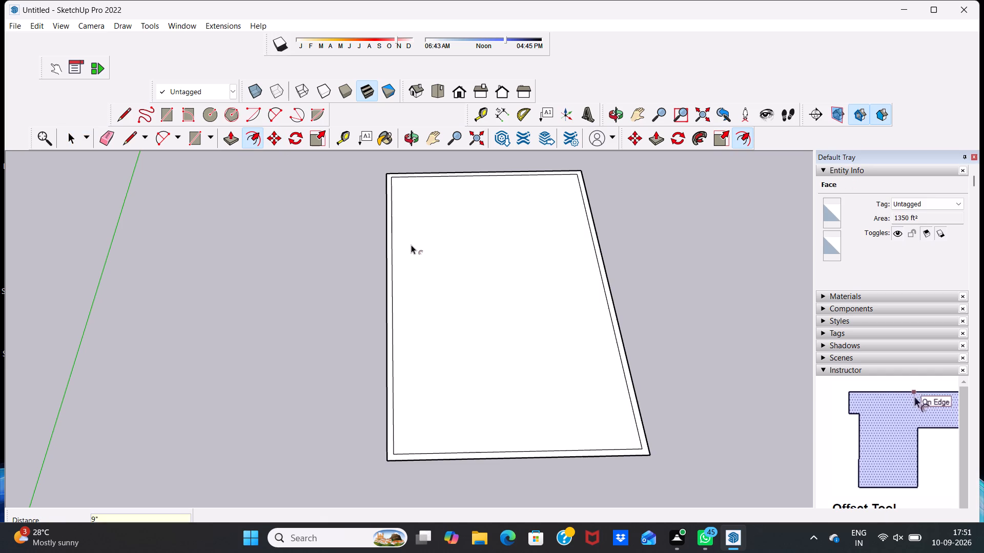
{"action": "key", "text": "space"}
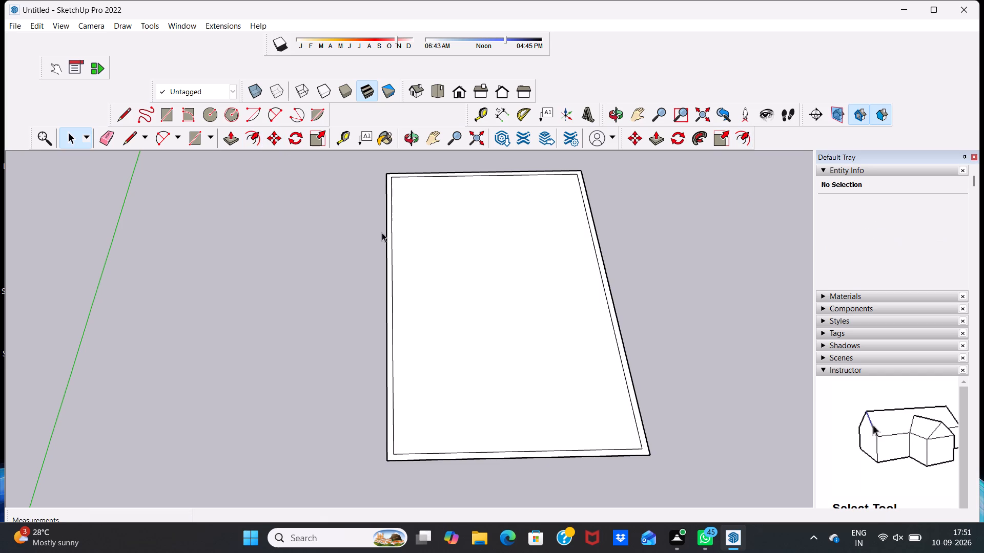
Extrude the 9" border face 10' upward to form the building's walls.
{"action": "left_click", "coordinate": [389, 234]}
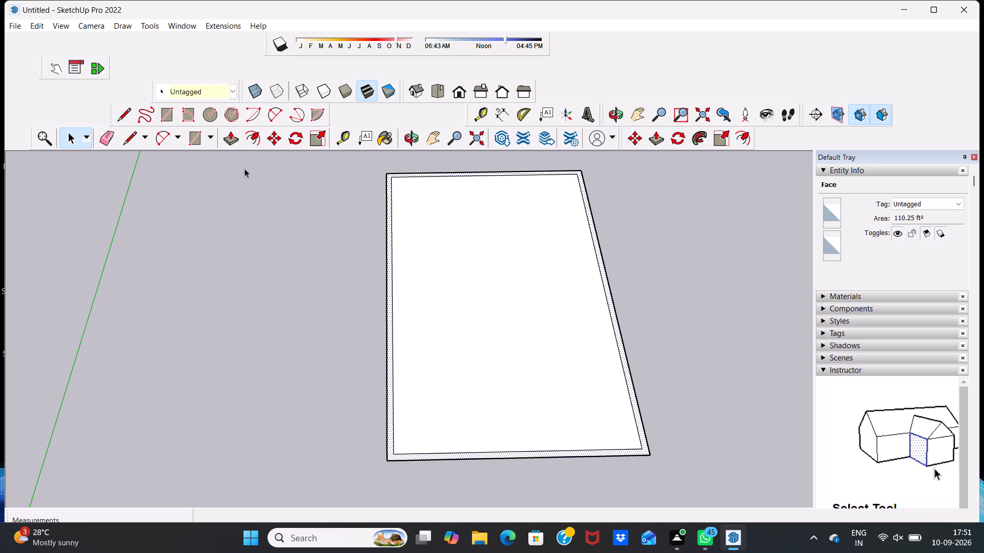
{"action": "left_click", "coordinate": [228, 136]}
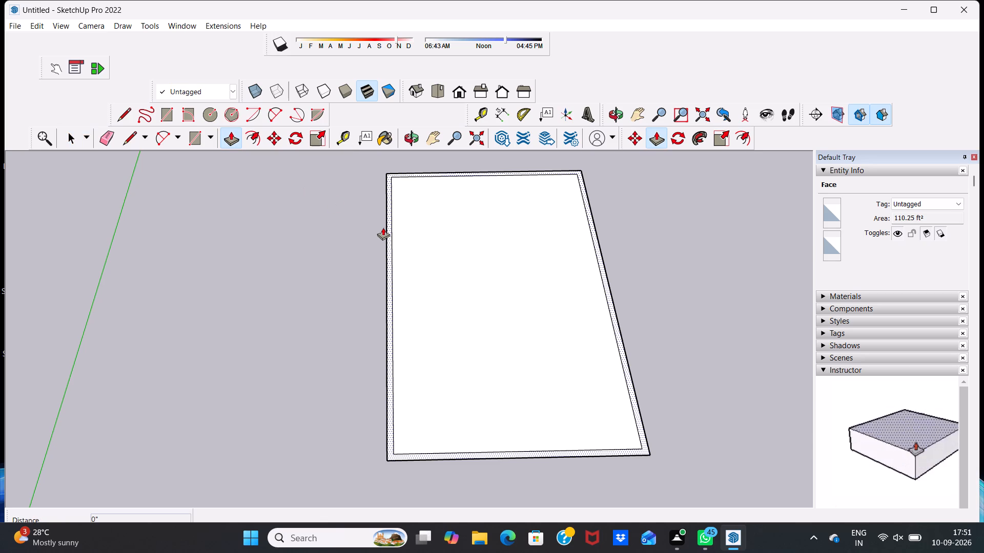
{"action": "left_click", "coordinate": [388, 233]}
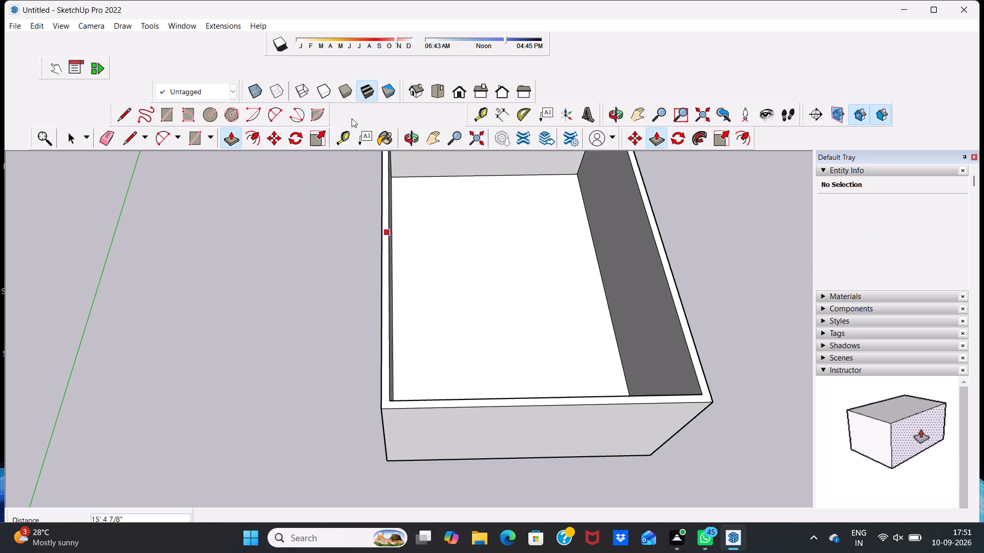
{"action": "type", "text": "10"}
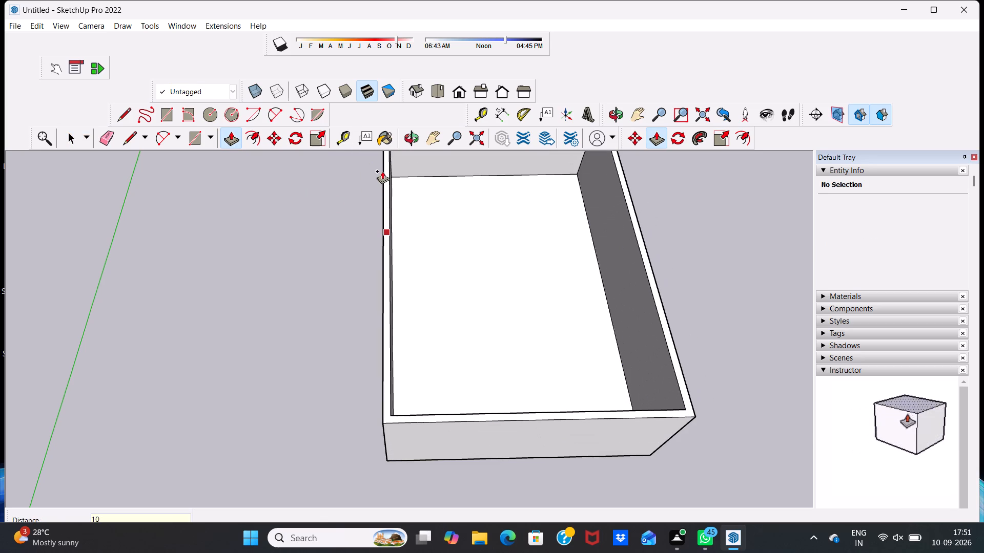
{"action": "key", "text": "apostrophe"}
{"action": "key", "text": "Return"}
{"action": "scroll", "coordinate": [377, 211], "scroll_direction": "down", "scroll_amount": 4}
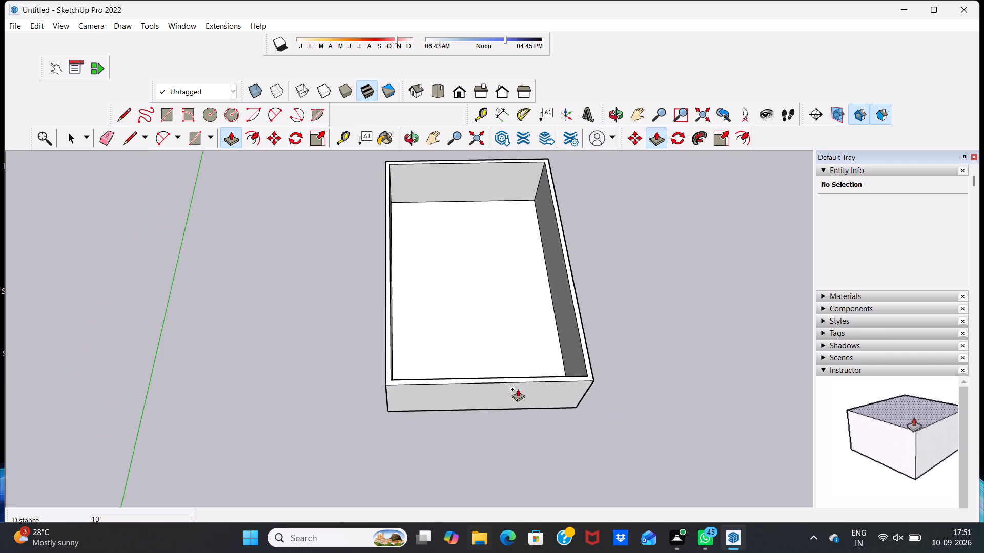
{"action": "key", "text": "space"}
Examine the extruded walls and the floor between them from angled views.
{"action": "scroll", "coordinate": [479, 270], "scroll_direction": "down", "scroll_amount": 1}
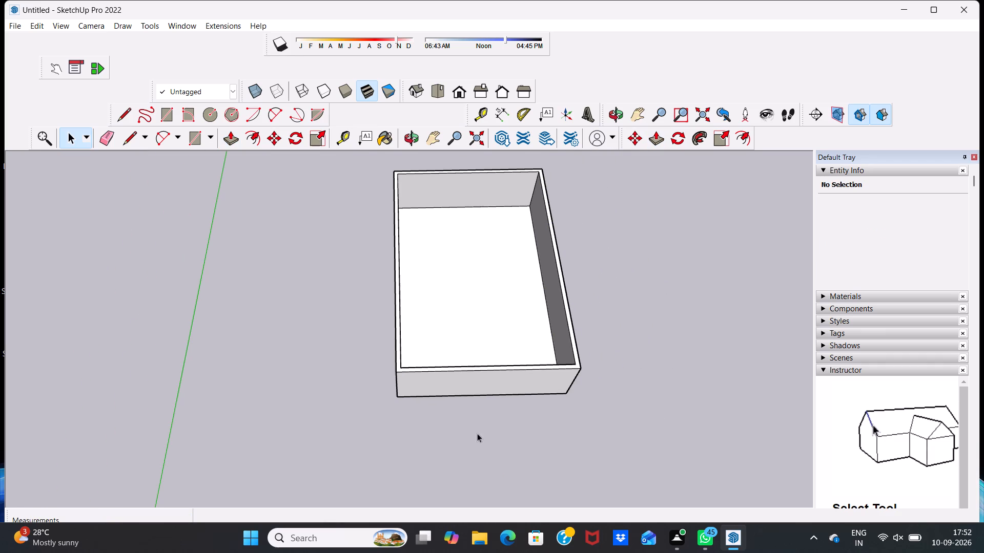
{"action": "middle_click_drag", "start_coordinate": [477, 434], "coordinate": [457, 358]}
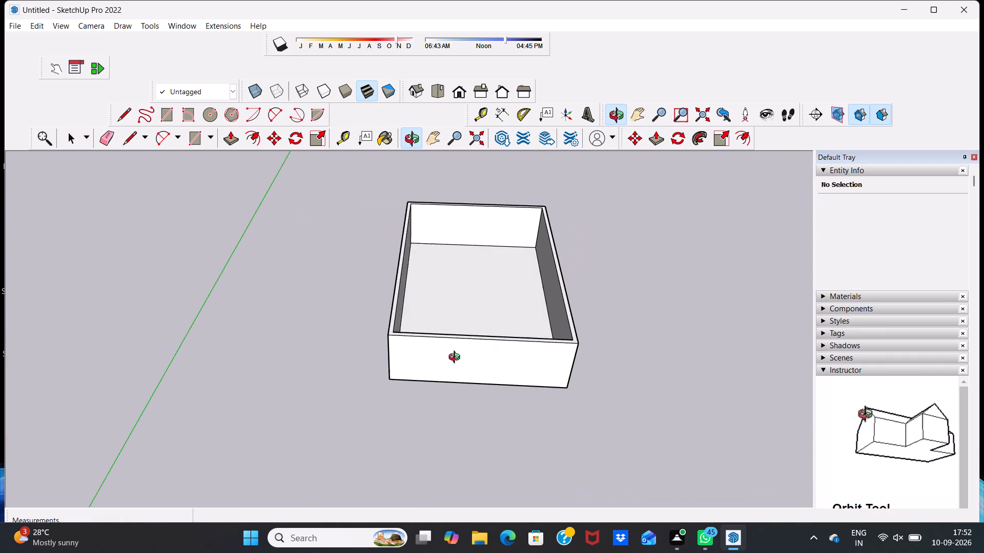
{"action": "middle_click_drag", "start_coordinate": [457, 358], "coordinate": [456, 358]}
{"action": "scroll", "coordinate": [452, 207], "scroll_direction": "up", "scroll_amount": 3}
{"action": "scroll", "coordinate": [486, 242], "scroll_direction": "up", "scroll_amount": 5}
{"action": "scroll", "coordinate": [475, 211], "scroll_direction": "down", "scroll_amount": 7}
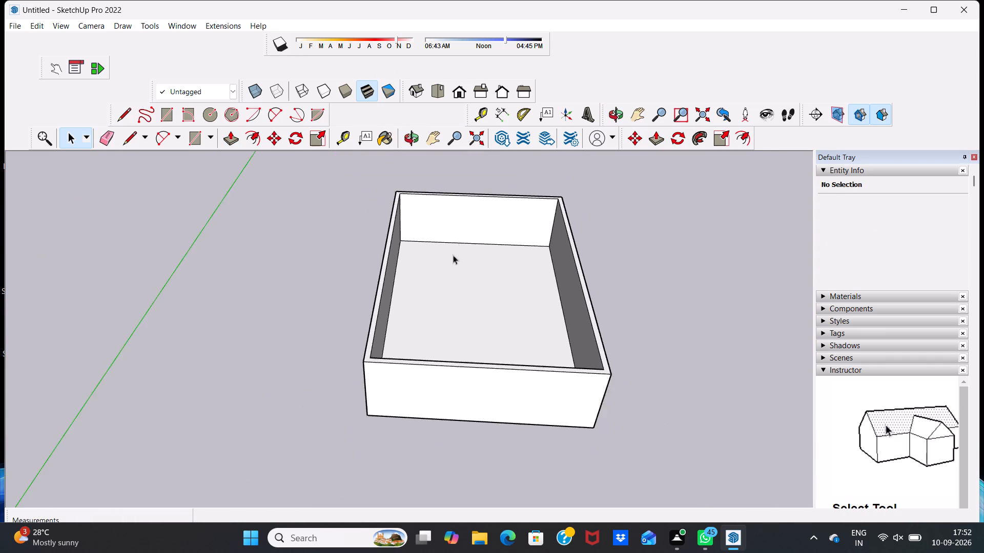
{"action": "scroll", "coordinate": [453, 255], "scroll_direction": "down", "scroll_amount": 2}
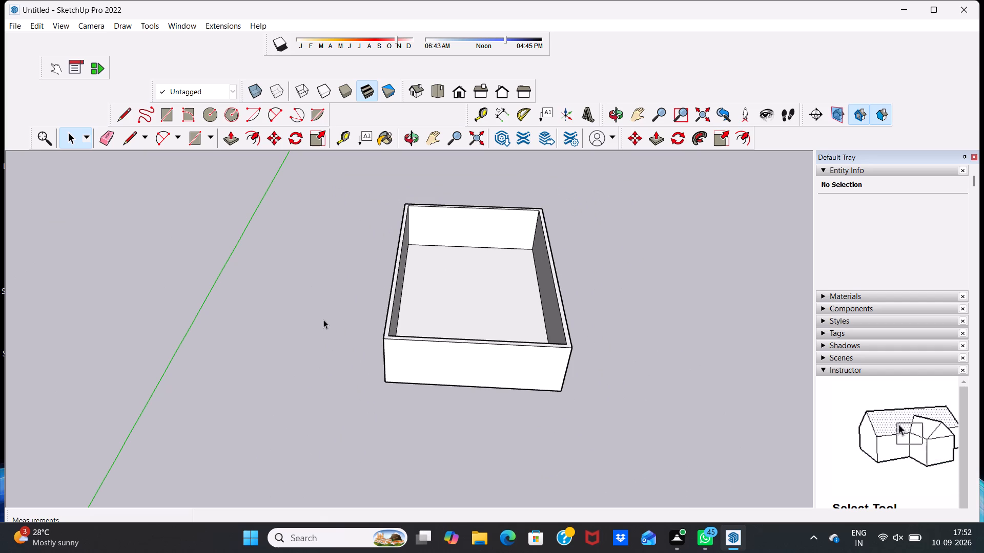
{"action": "left_click_drag", "start_coordinate": [323, 320], "coordinate": [321, 325], "text": "ctrl"}
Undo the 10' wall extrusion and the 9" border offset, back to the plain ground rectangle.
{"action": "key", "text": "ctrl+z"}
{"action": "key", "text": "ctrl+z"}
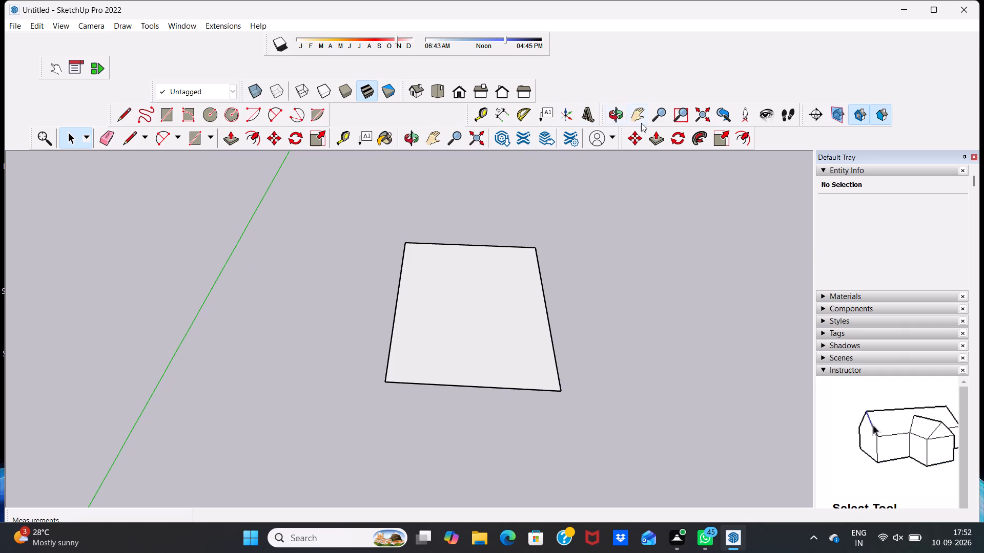
Extrude the whole 30' by 45' ground rectangle 10' upward into a solid block.
{"action": "left_click", "coordinate": [652, 140]}
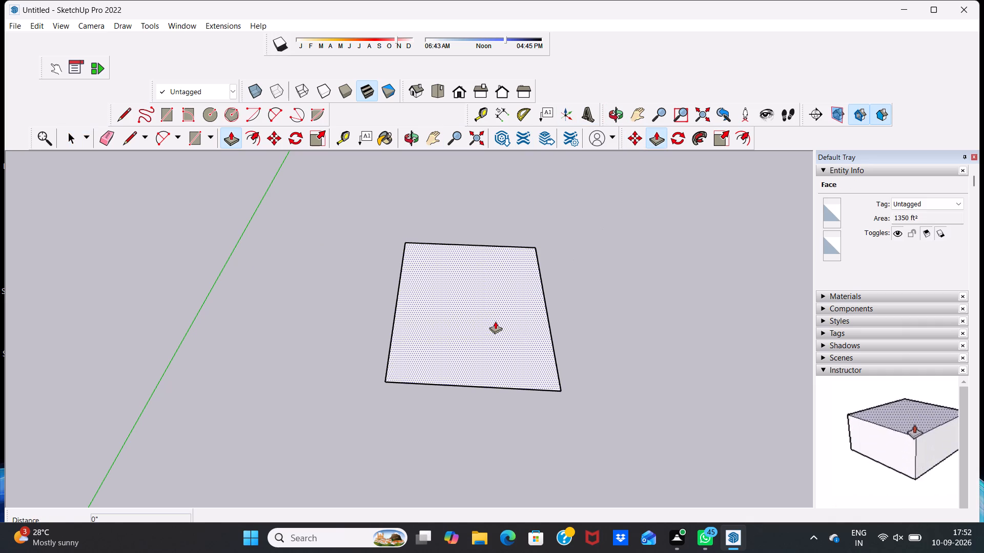
{"action": "left_click", "coordinate": [495, 321]}
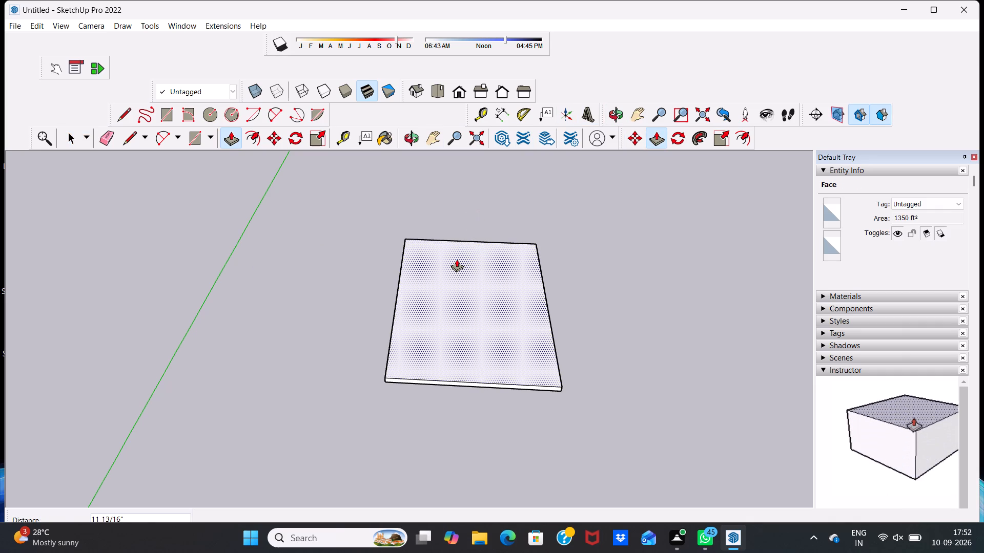
{"action": "key", "text": "ctrl+z"}
{"action": "right_click", "coordinate": [457, 259]}
{"action": "left_click", "coordinate": [392, 252]}
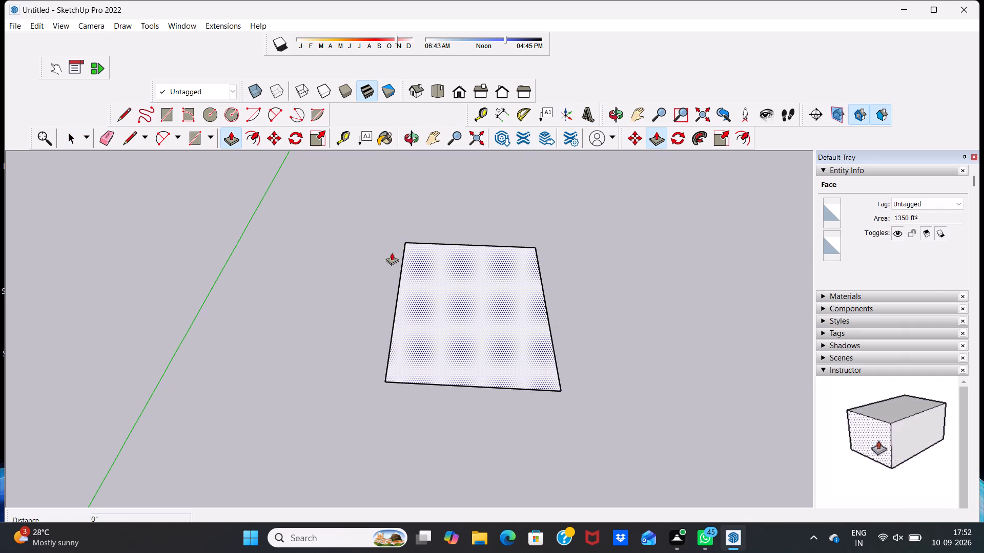
{"action": "left_click", "coordinate": [464, 349]}
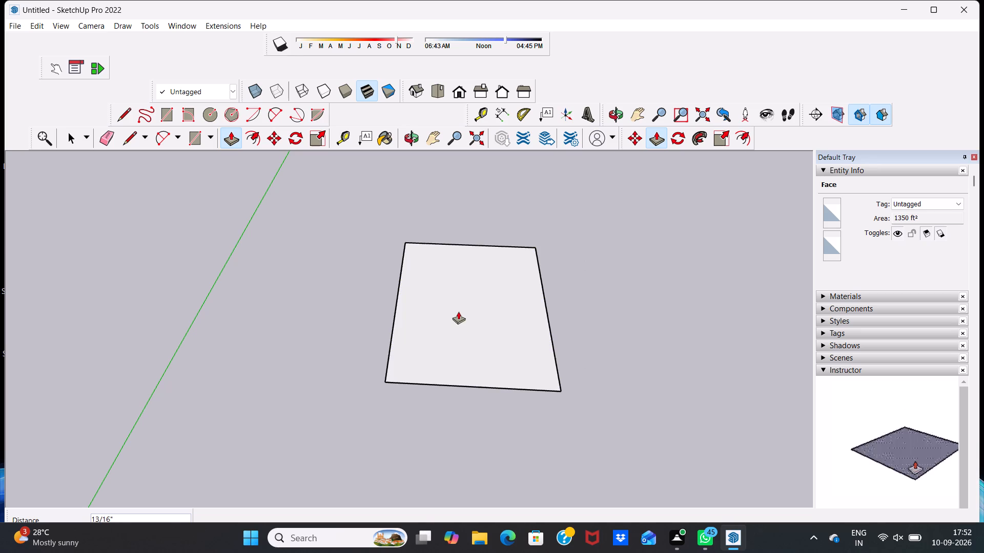
{"action": "left_click_drag", "start_coordinate": [459, 312], "coordinate": [461, 300]}
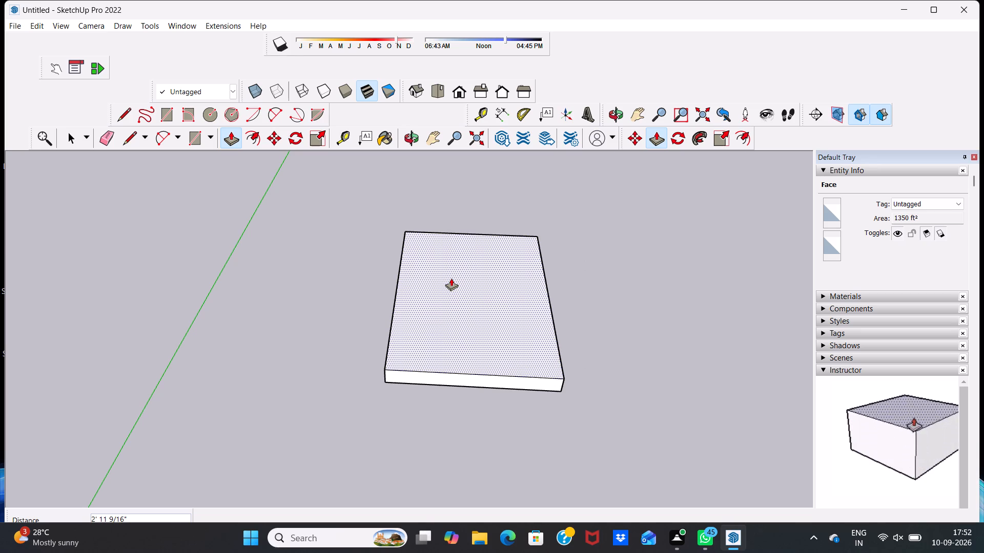
{"action": "type", "text": "10"}
{"action": "key", "text": "apostrophe"}
{"action": "key", "text": "Return"}
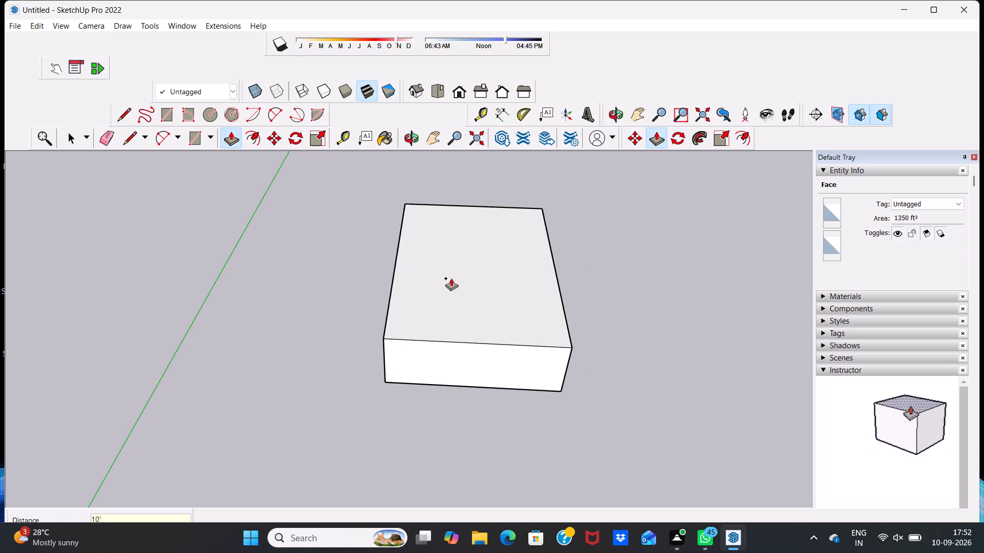
{"action": "key", "text": "space"}
Erase the block's top, its near short side and the long side farther from the green axis, including the leftover corner edge.
{"action": "scroll", "coordinate": [450, 278], "scroll_direction": "down", "scroll_amount": 5}
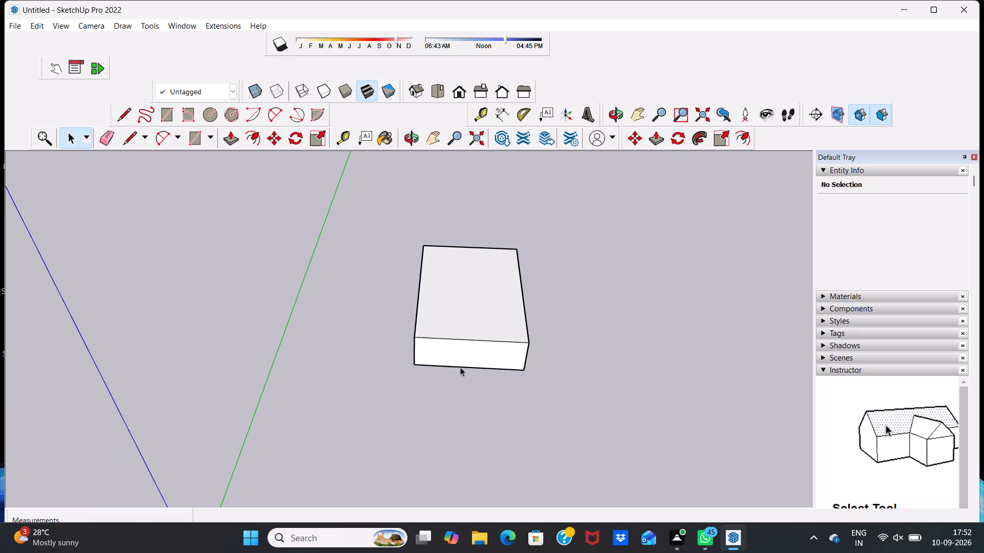
{"action": "middle_click_drag", "start_coordinate": [455, 365], "coordinate": [506, 413]}
{"action": "scroll", "coordinate": [493, 242], "scroll_direction": "up", "scroll_amount": 4}
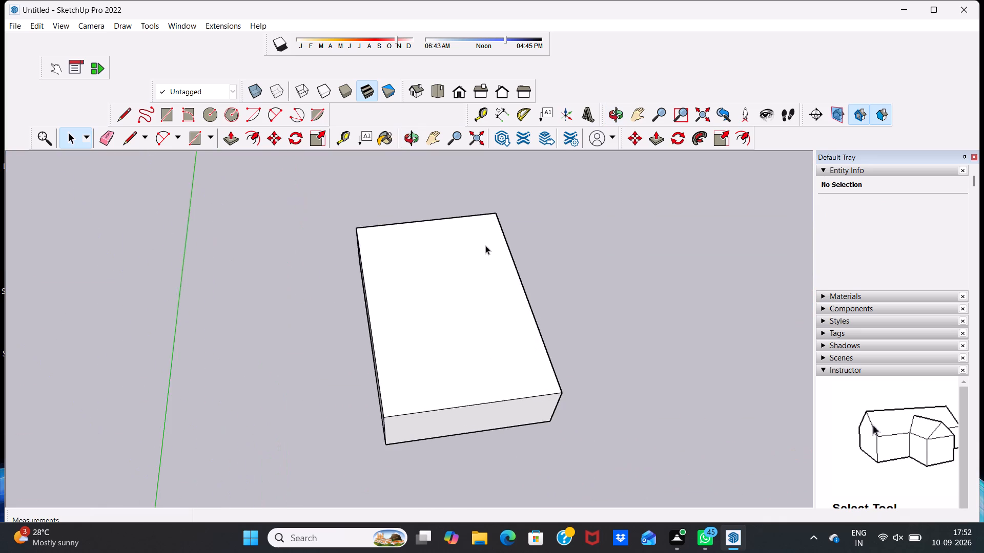
{"action": "scroll", "coordinate": [480, 250], "scroll_direction": "down", "scroll_amount": 4}
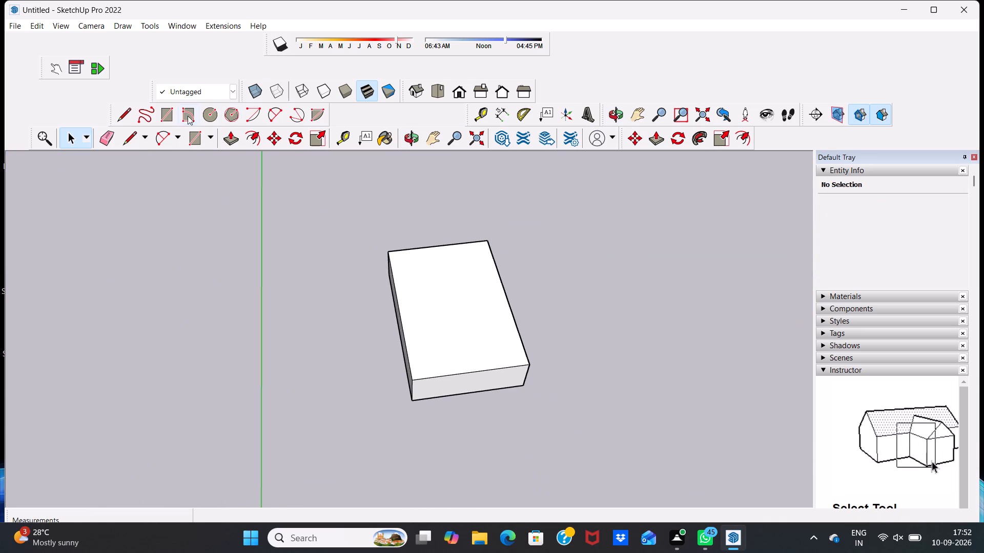
{"action": "left_click", "coordinate": [105, 135]}
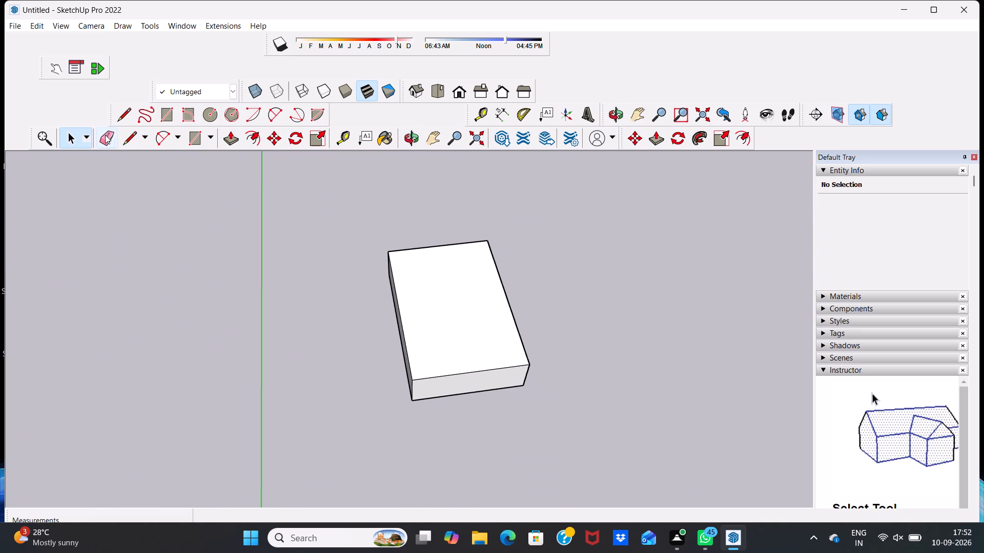
{"action": "left_click", "coordinate": [465, 374]}
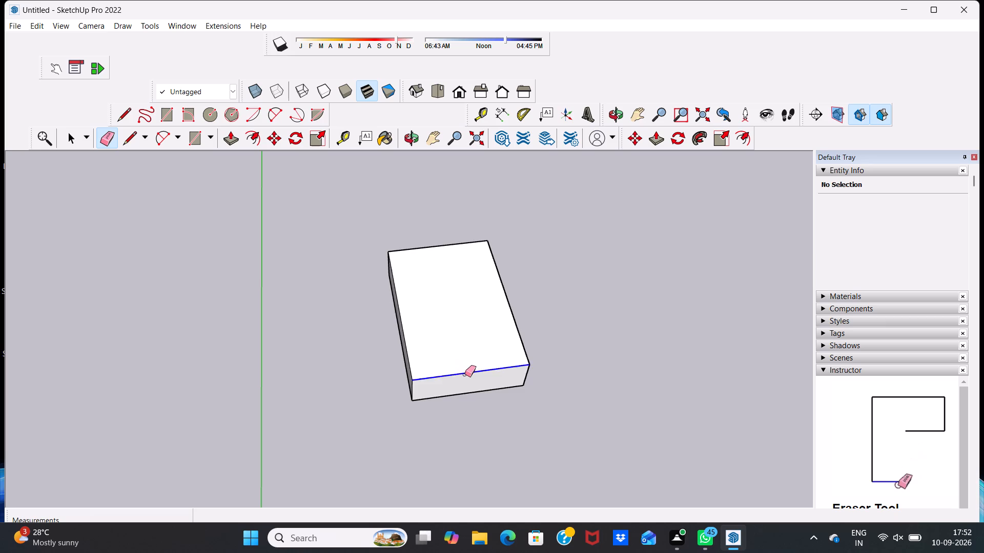
{"action": "left_click", "coordinate": [514, 329]}
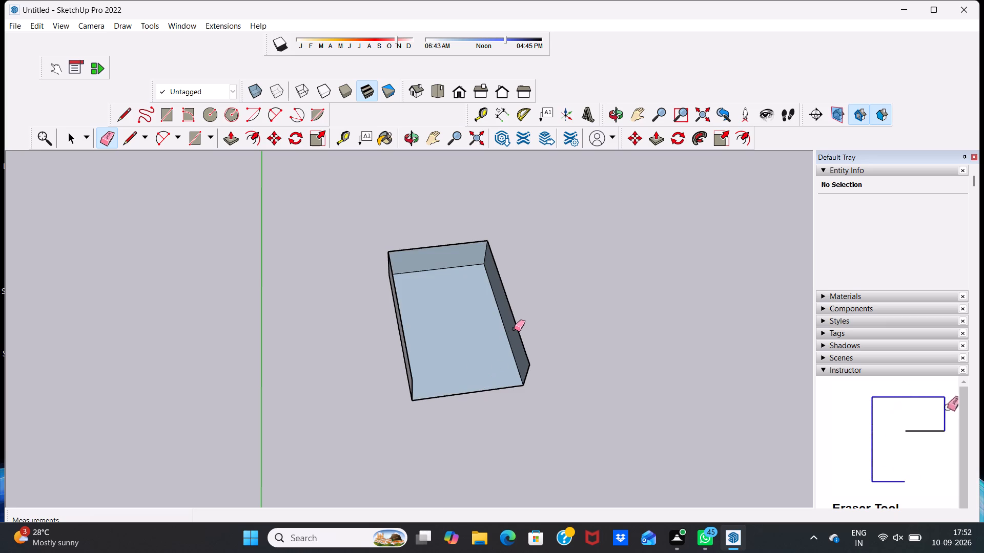
{"action": "left_click", "coordinate": [515, 325]}
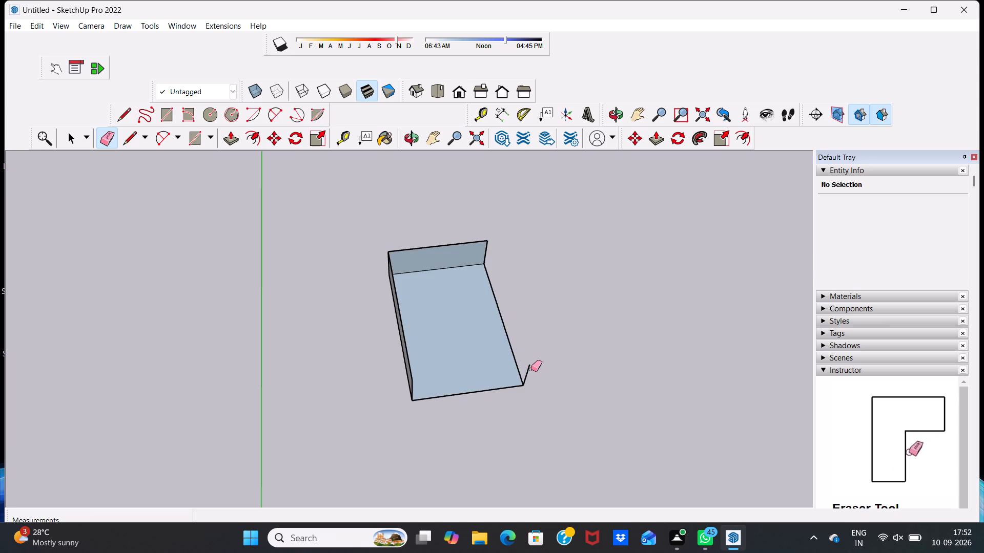
{"action": "left_click", "coordinate": [528, 370]}
{"action": "scroll", "coordinate": [448, 211], "scroll_direction": "up", "scroll_amount": 6}
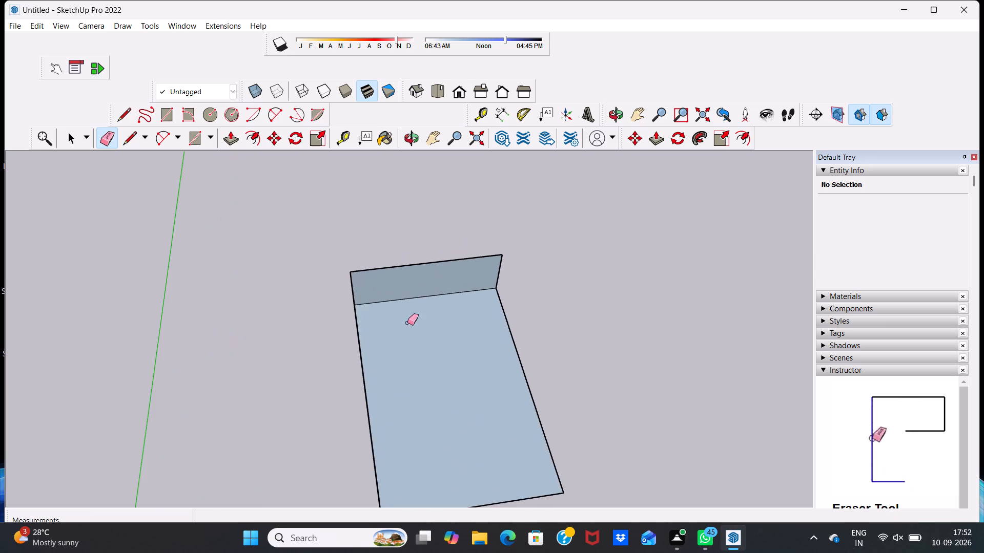
{"action": "scroll", "coordinate": [400, 349], "scroll_direction": "down", "scroll_amount": 7}
{"action": "middle_click_drag", "start_coordinate": [422, 379], "coordinate": [370, 300]}
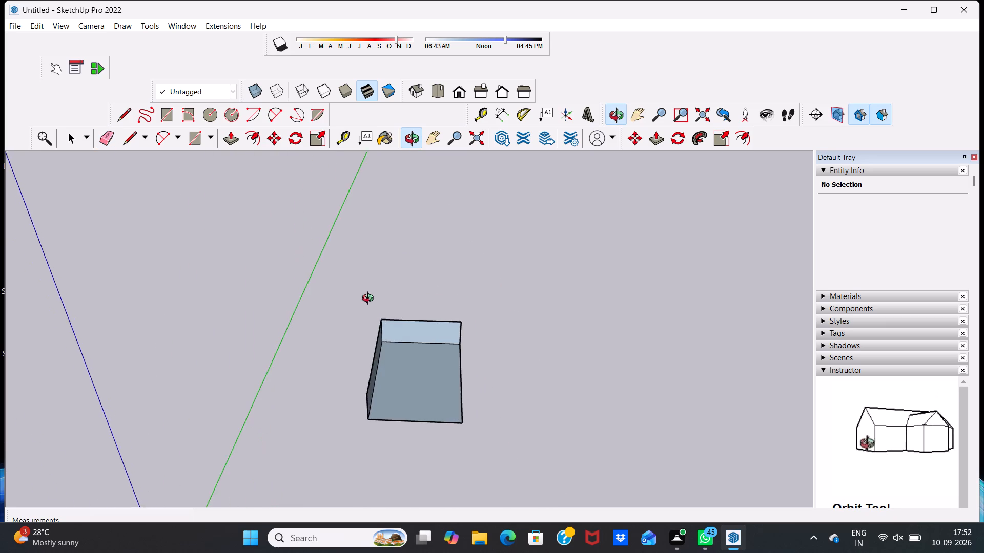
{"action": "middle_click_drag", "start_coordinate": [370, 300], "coordinate": [315, 342]}
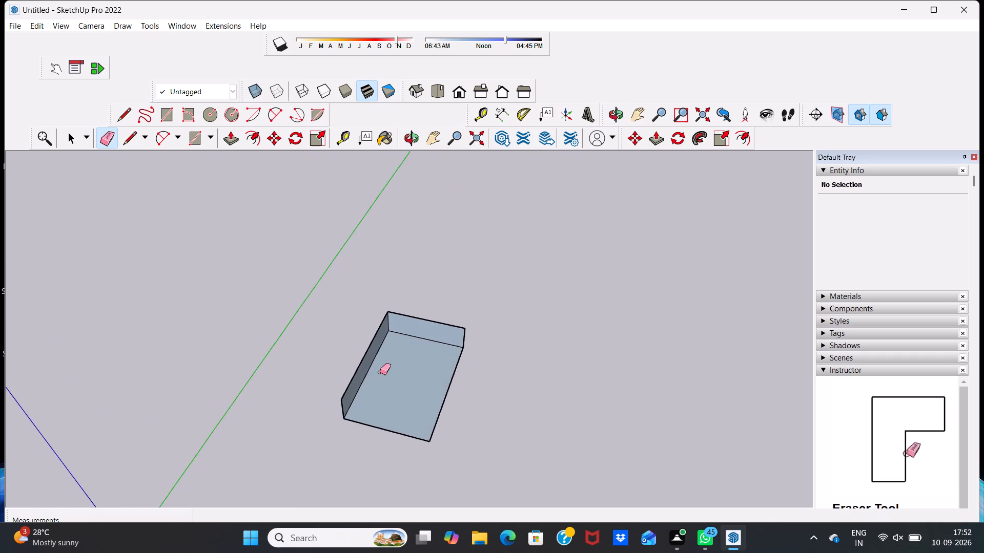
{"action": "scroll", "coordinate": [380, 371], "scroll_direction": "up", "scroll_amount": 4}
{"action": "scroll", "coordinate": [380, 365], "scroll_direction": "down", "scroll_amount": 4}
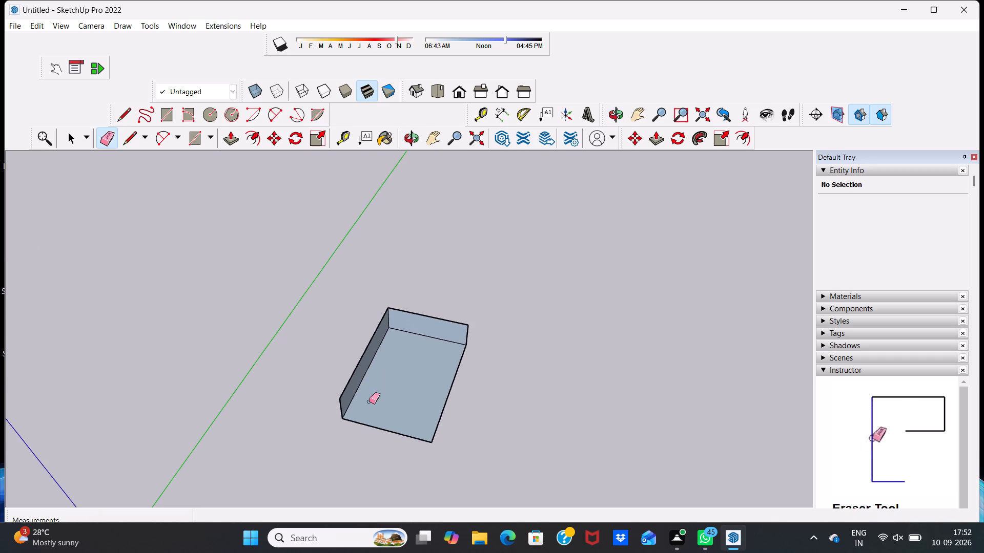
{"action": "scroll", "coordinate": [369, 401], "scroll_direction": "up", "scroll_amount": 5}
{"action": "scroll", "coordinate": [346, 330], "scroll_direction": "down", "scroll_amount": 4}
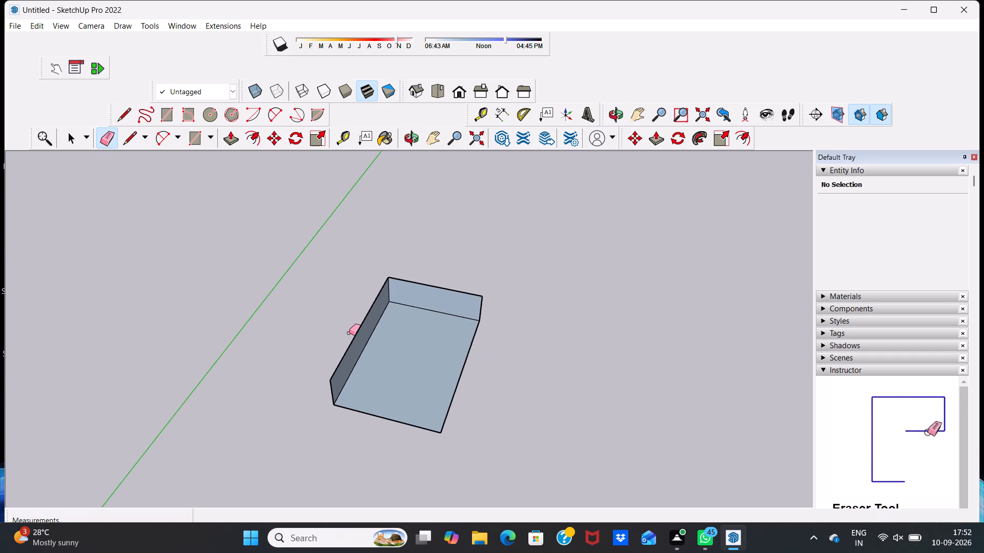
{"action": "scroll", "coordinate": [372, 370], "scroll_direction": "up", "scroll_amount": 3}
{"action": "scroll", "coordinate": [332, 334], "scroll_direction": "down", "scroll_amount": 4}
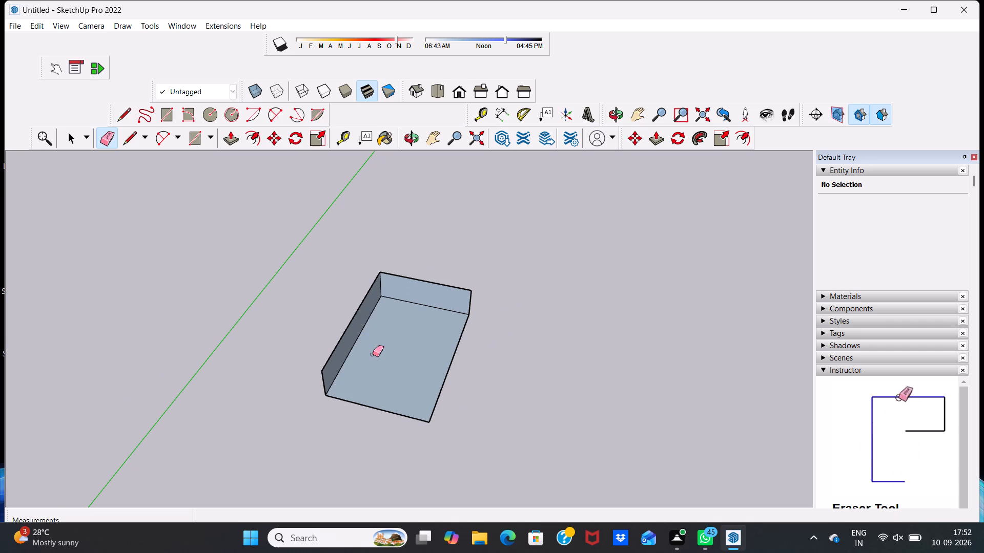
Erase the rest of the opened block, its two remaining walls and floor, including the three leftover vertical corner edges.
{"action": "left_click_drag", "start_coordinate": [324, 272], "coordinate": [494, 370]}
{"action": "left_click_drag", "start_coordinate": [398, 210], "coordinate": [384, 453]}
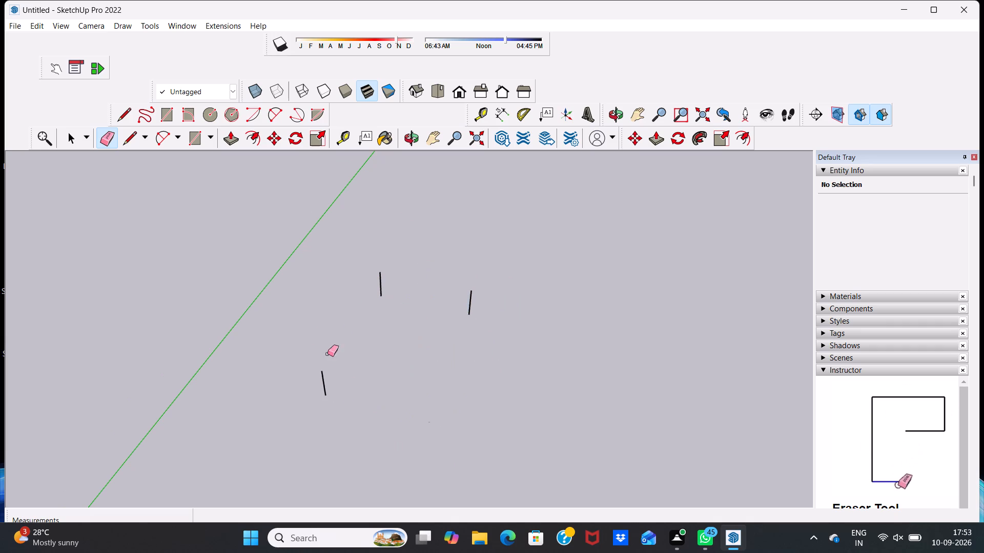
{"action": "left_click_drag", "start_coordinate": [312, 339], "coordinate": [332, 386]}
{"action": "left_click_drag", "start_coordinate": [323, 389], "coordinate": [315, 385]}
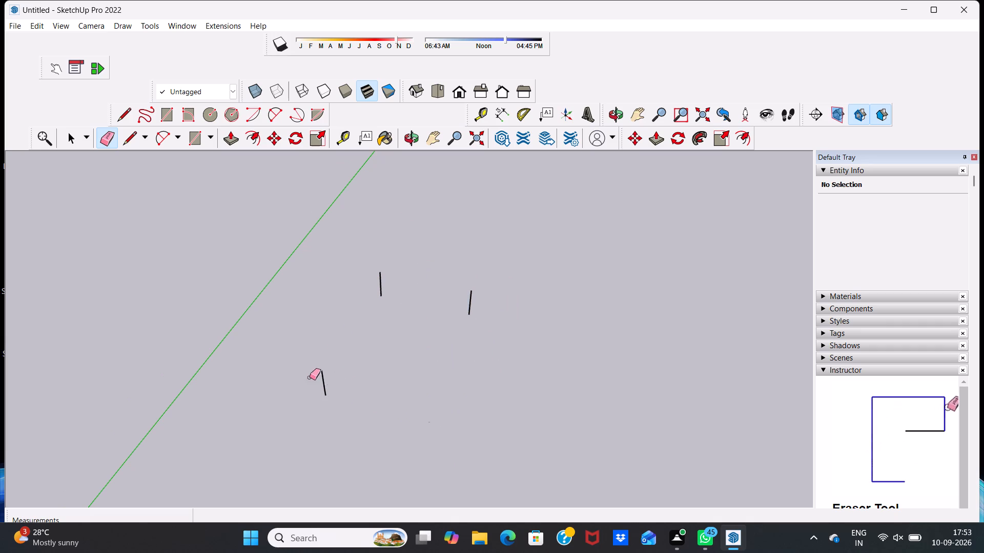
{"action": "left_click", "coordinate": [317, 380]}
{"action": "left_click", "coordinate": [321, 378]}
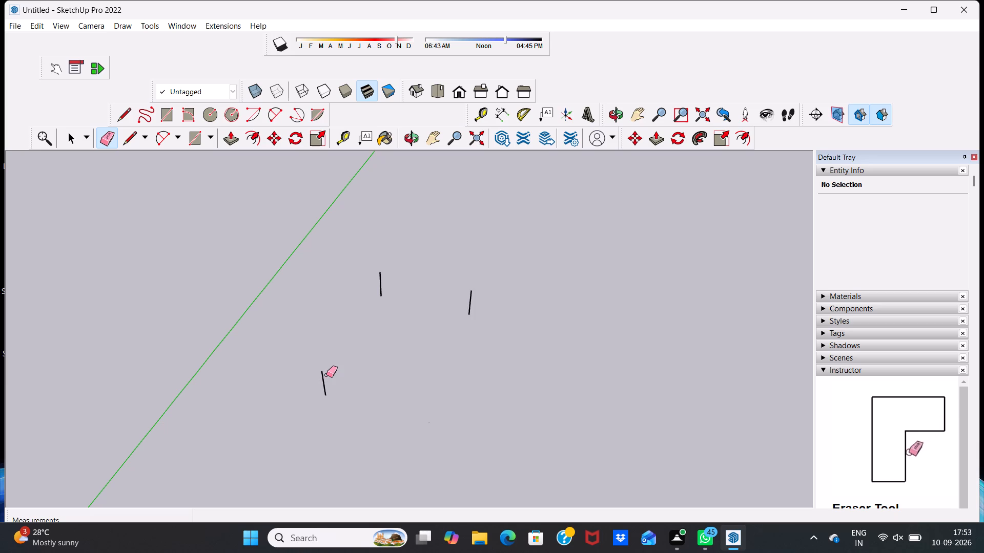
{"action": "left_click", "coordinate": [327, 377]}
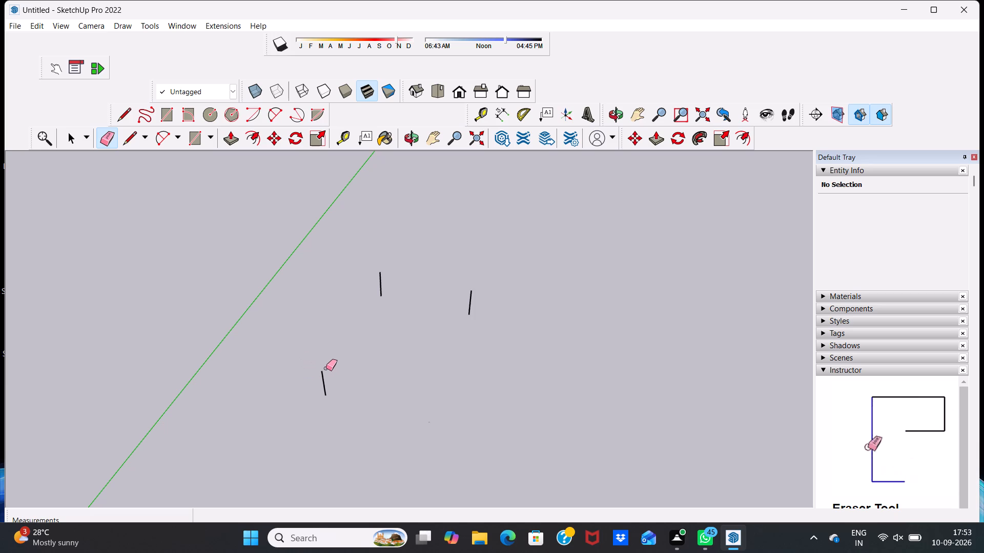
{"action": "left_click_drag", "start_coordinate": [323, 372], "coordinate": [326, 392]}
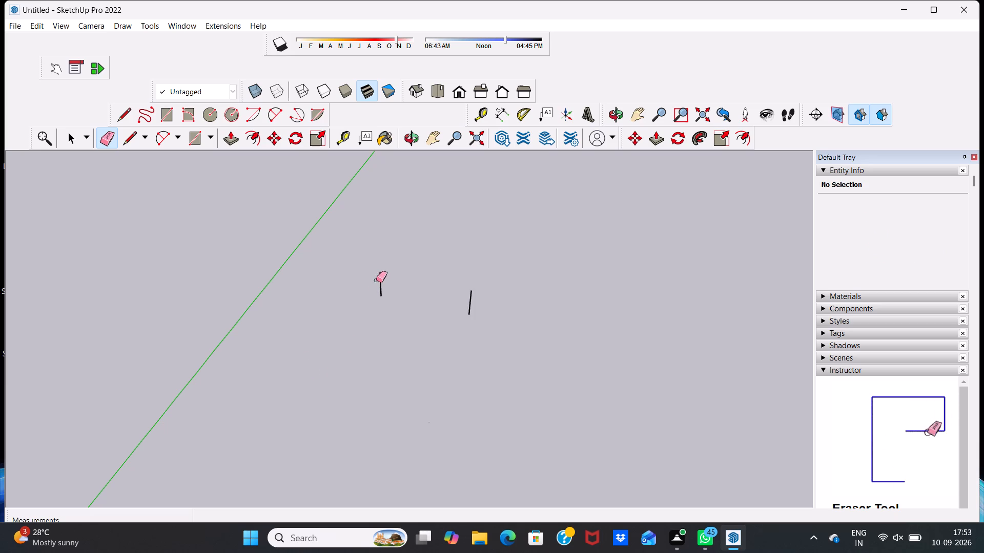
{"action": "left_click_drag", "start_coordinate": [376, 274], "coordinate": [380, 290]}
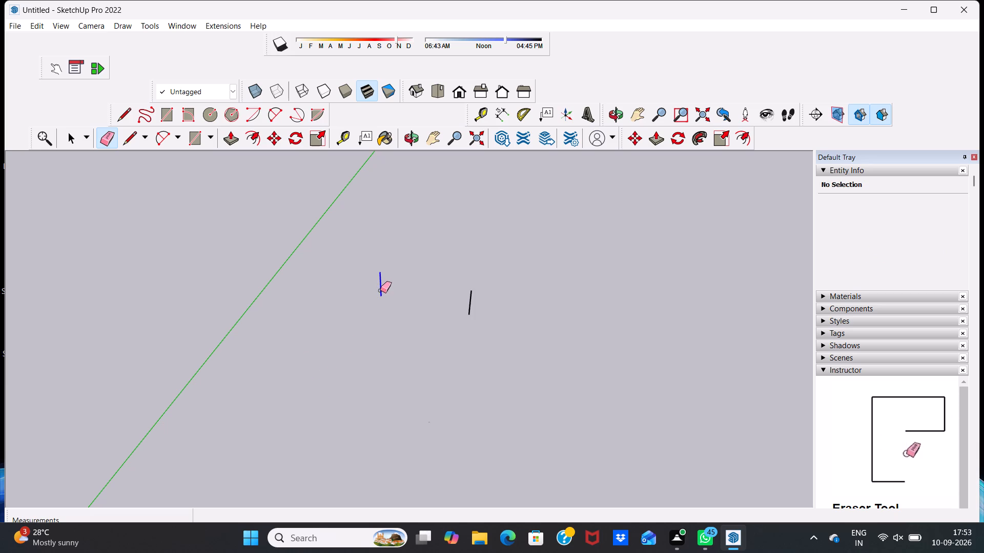
{"action": "left_click_drag", "start_coordinate": [380, 290], "coordinate": [382, 296]}
{"action": "left_click_drag", "start_coordinate": [468, 283], "coordinate": [476, 316]}
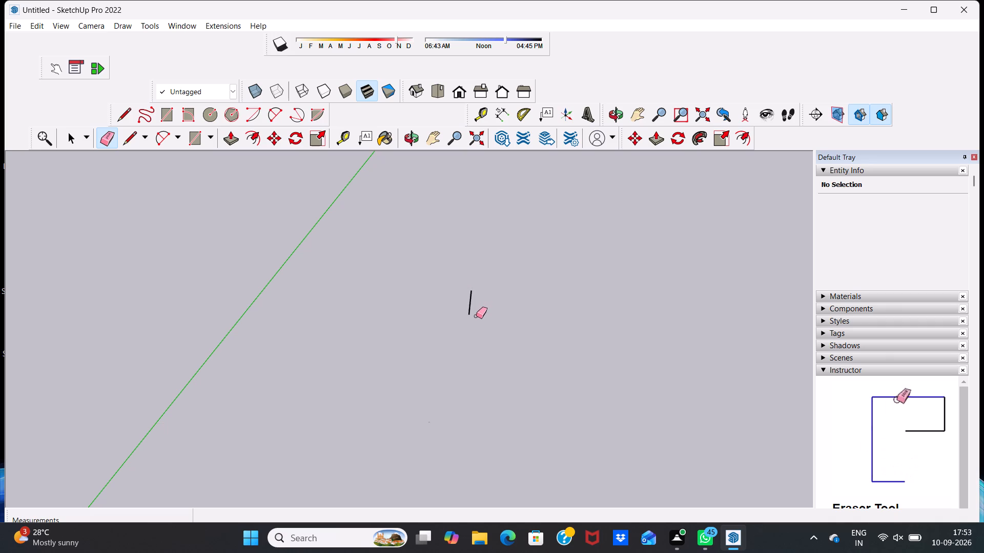
{"action": "left_click", "coordinate": [473, 309]}
{"action": "left_click", "coordinate": [469, 304]}
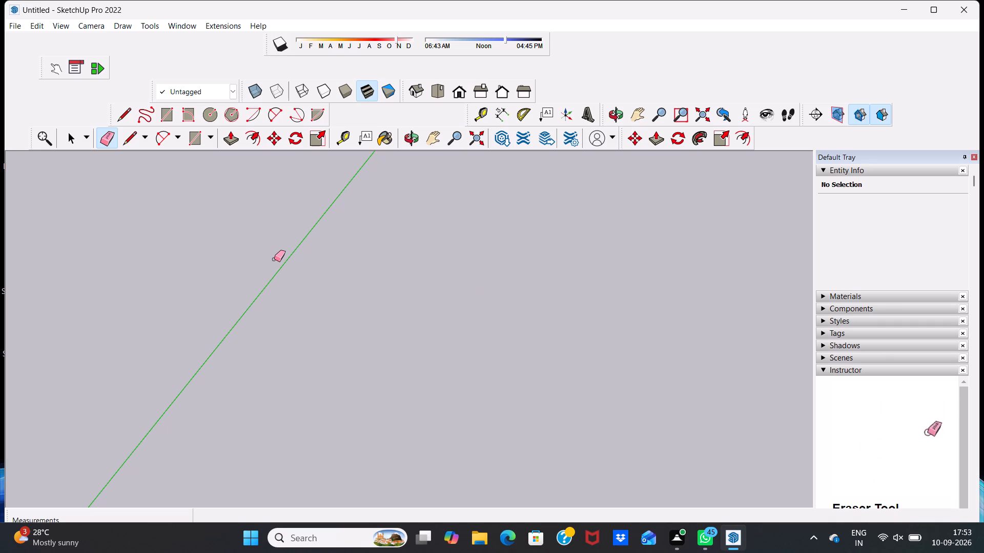
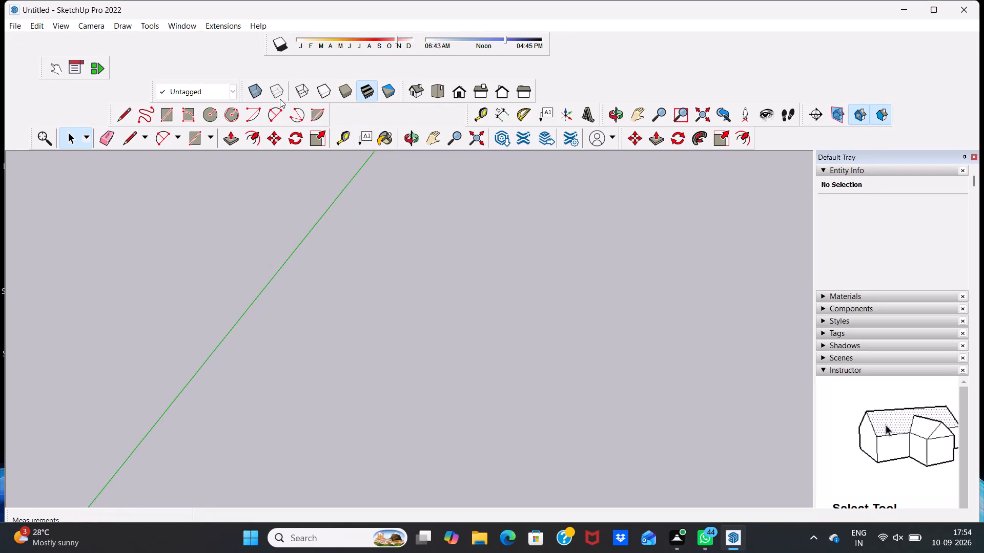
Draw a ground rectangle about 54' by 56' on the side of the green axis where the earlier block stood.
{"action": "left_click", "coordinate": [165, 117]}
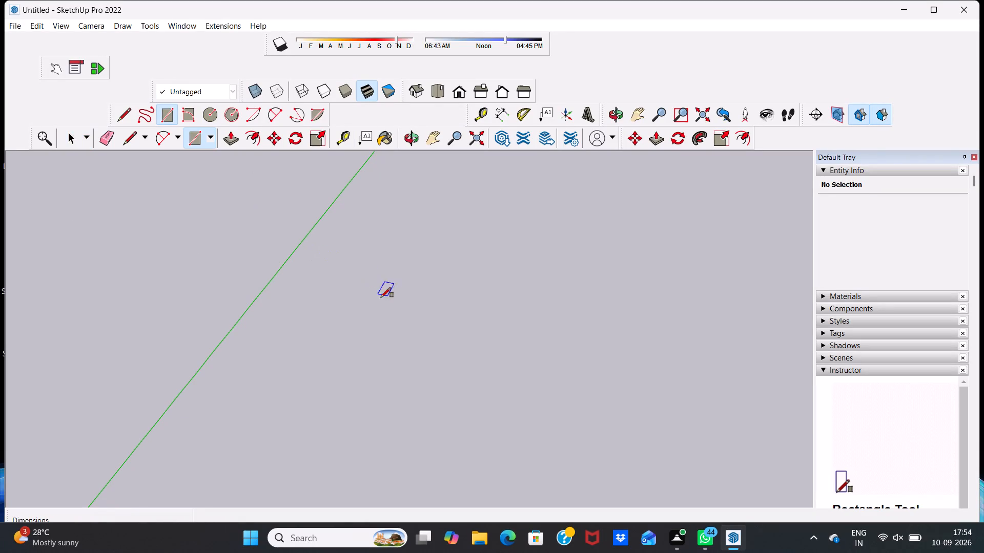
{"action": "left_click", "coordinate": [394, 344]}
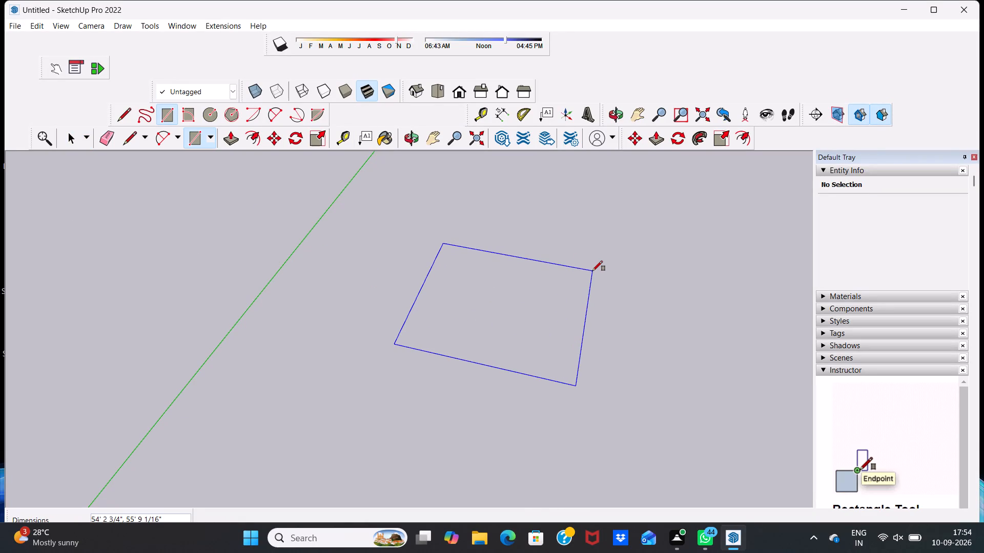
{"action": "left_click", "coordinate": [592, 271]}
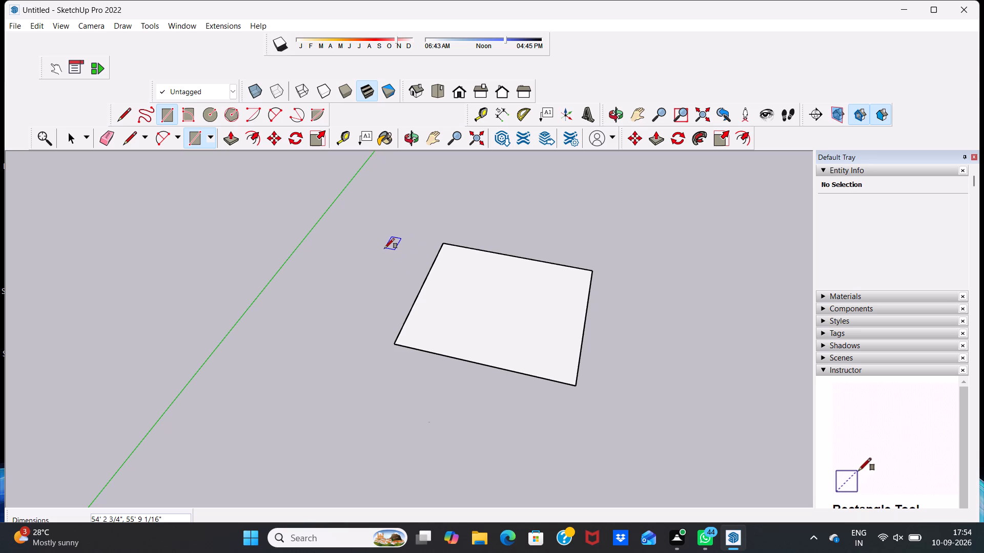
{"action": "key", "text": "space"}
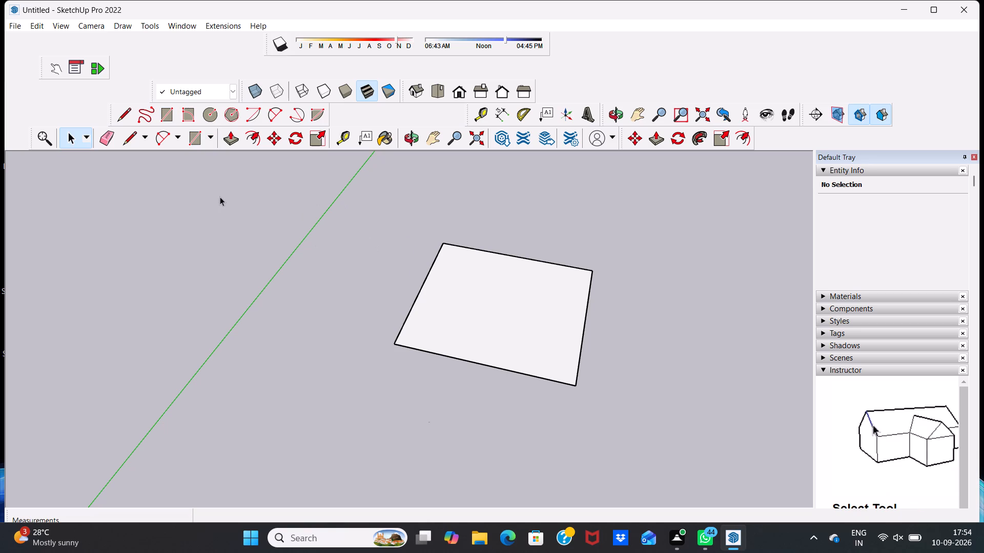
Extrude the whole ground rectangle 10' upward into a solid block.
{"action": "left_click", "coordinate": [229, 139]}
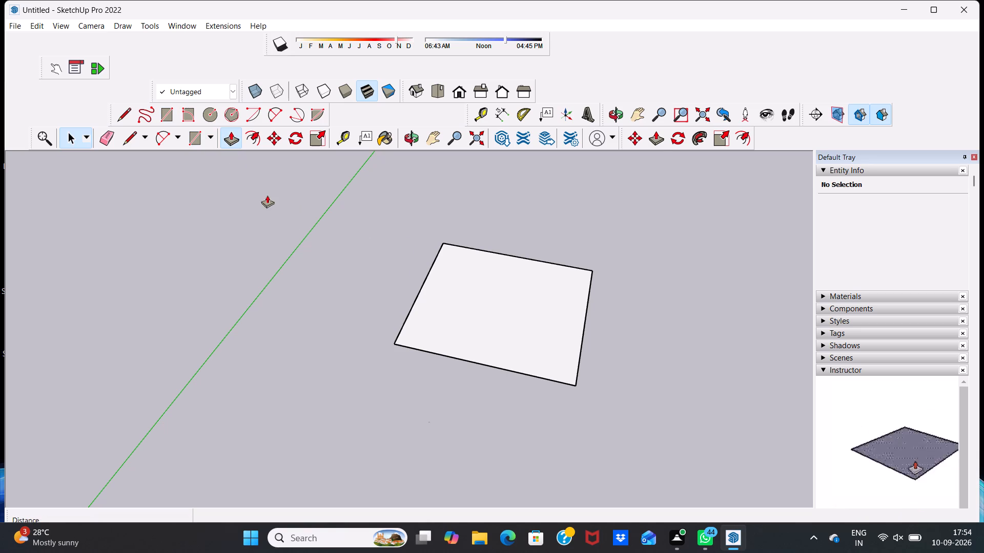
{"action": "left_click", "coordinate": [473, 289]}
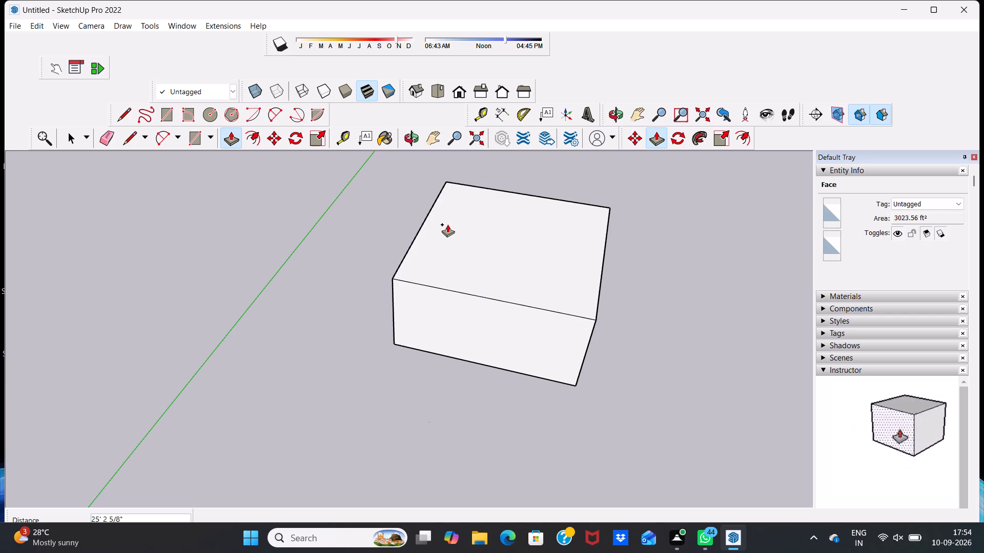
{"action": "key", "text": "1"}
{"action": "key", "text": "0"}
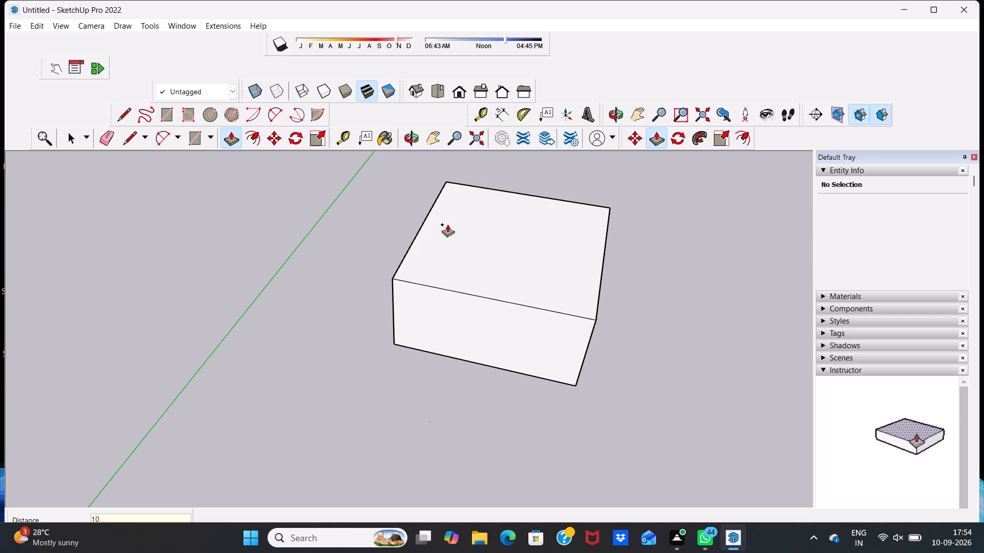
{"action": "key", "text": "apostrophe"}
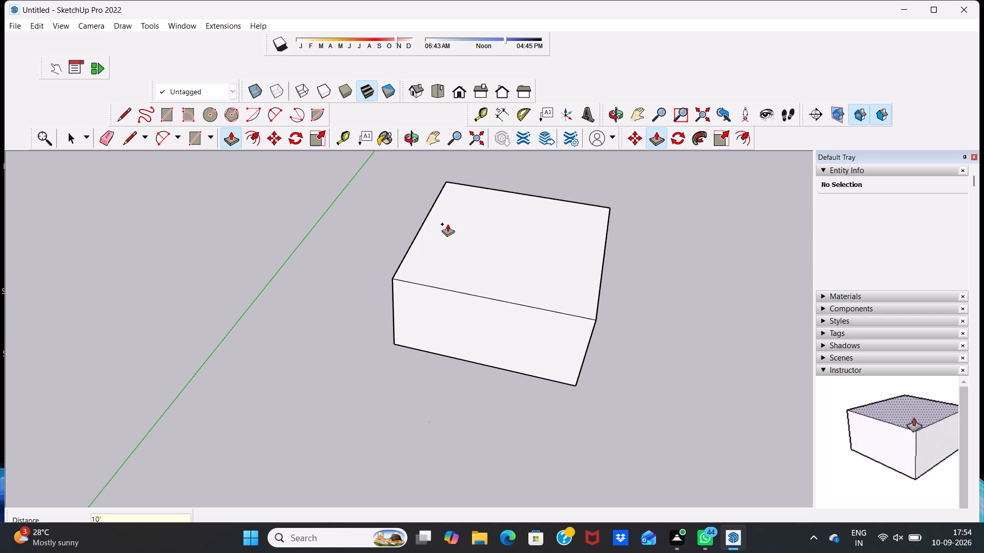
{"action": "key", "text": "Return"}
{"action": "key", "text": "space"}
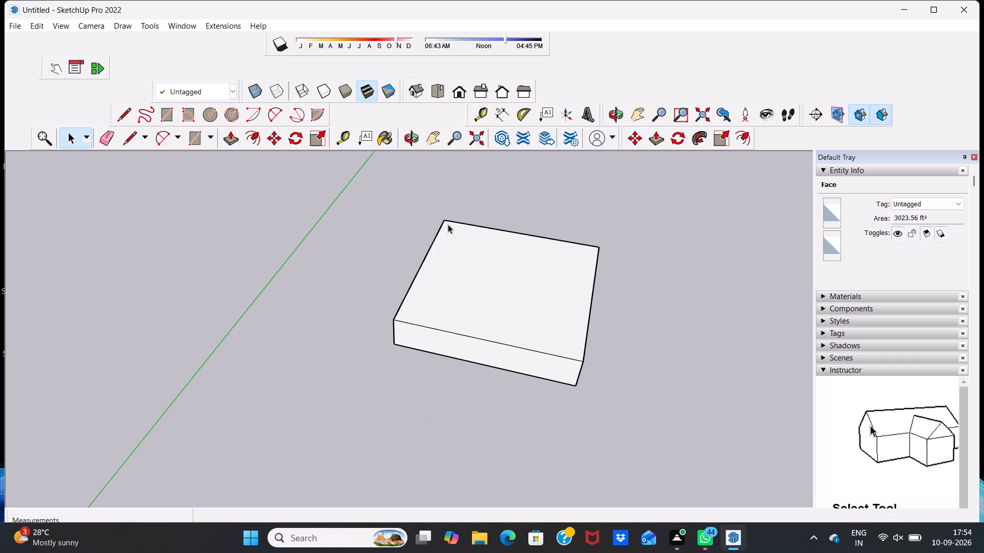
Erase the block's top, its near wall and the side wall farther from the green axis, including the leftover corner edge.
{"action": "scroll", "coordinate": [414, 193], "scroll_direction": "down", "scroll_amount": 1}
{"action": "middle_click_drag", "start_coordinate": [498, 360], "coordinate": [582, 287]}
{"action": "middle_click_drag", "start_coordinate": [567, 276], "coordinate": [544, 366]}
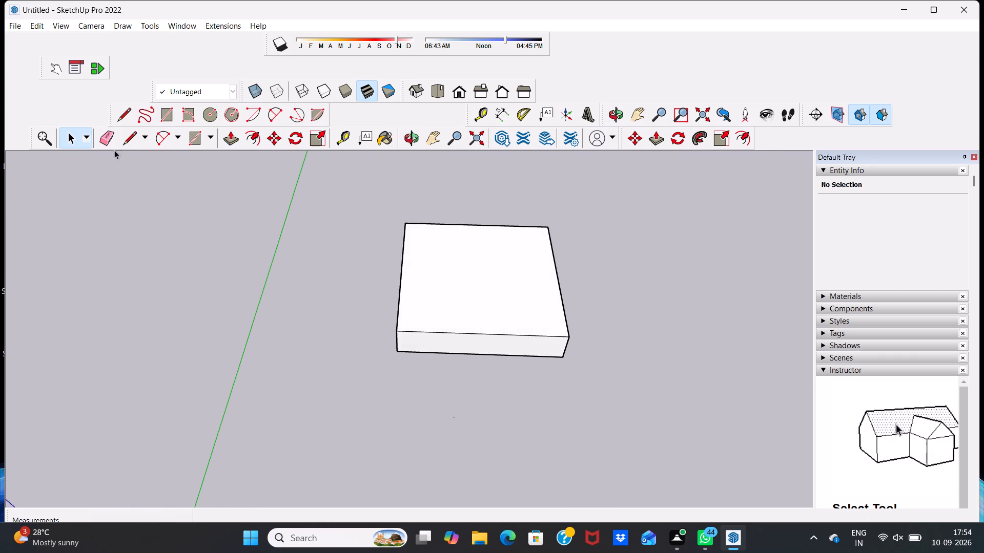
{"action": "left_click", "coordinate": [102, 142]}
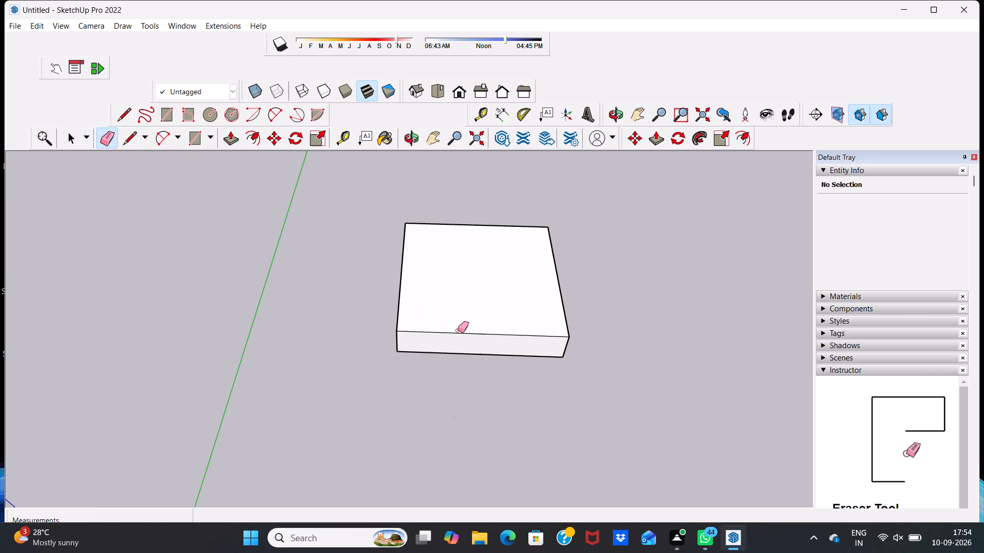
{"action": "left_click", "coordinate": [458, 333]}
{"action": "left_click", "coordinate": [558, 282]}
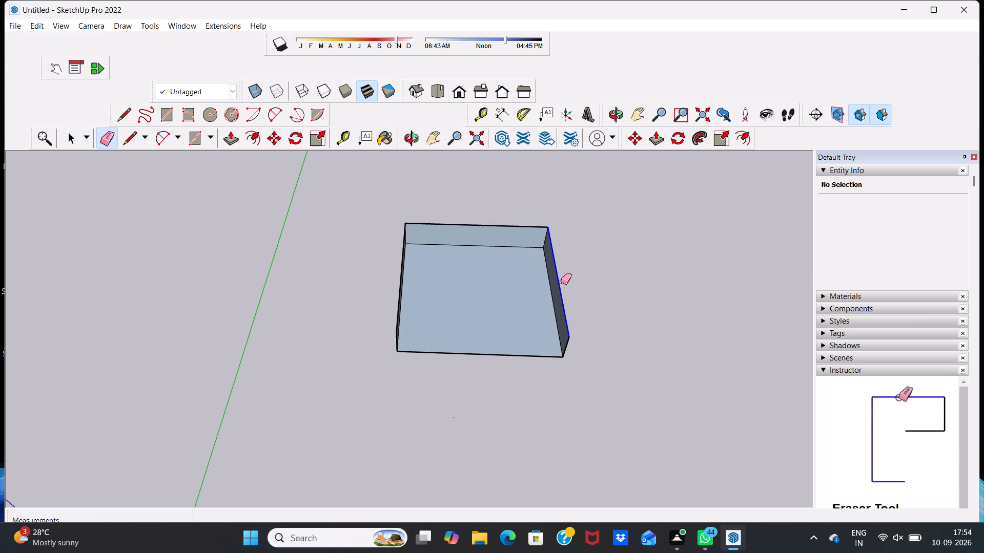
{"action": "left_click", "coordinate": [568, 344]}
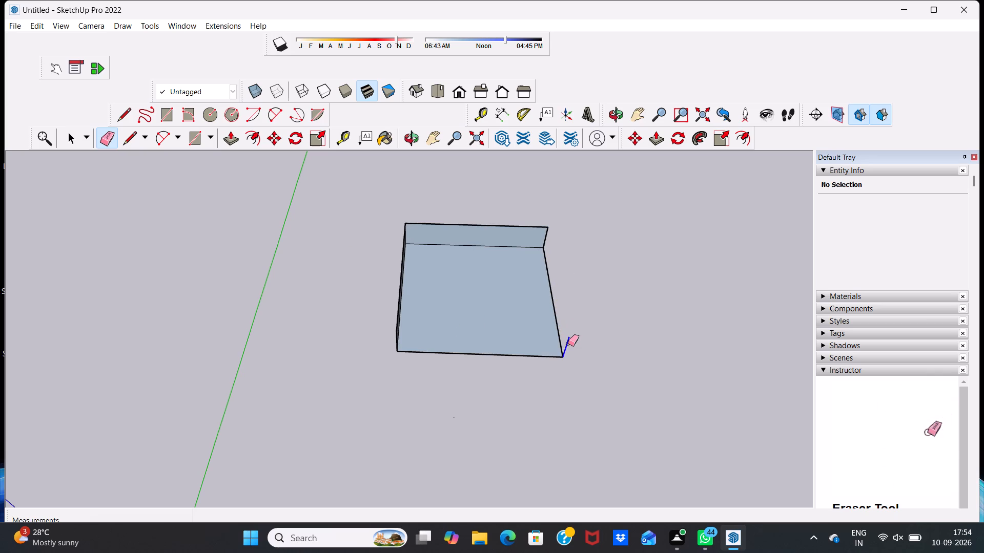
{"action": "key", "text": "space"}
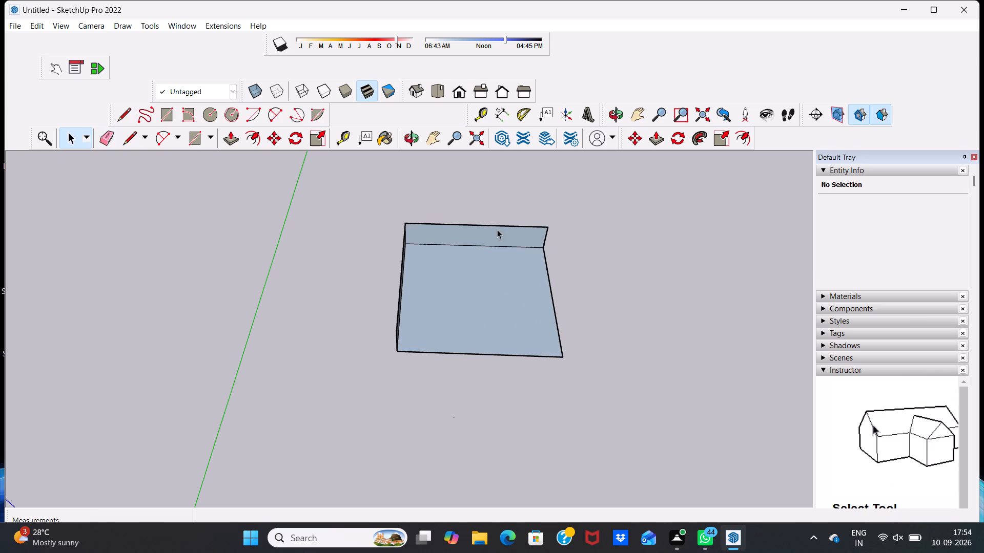
Examine the opened block's two remaining walls and floor from several angles and distances.
{"action": "scroll", "coordinate": [495, 235], "scroll_direction": "down", "scroll_amount": 1}
{"action": "middle_click_drag", "start_coordinate": [493, 271], "coordinate": [372, 239]}
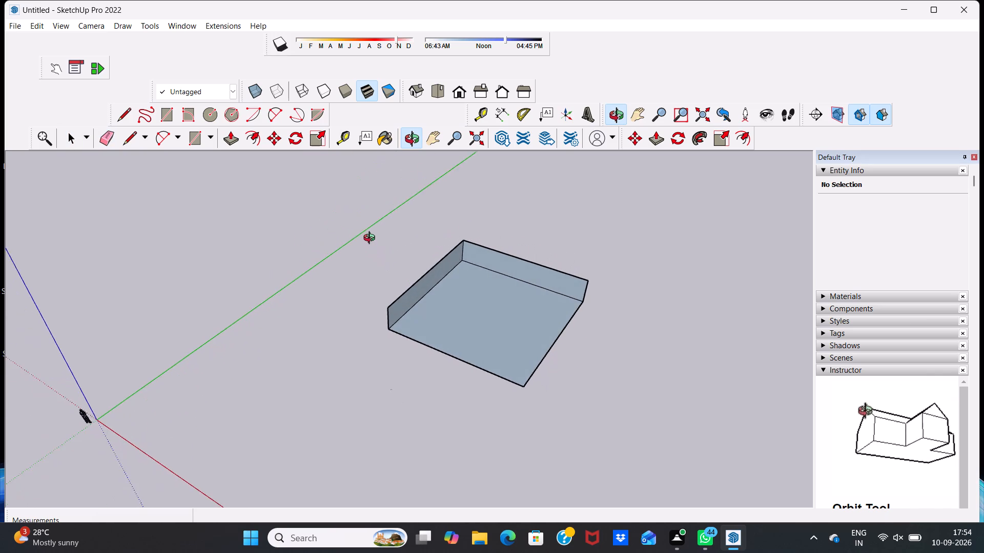
{"action": "middle_click_drag", "start_coordinate": [372, 239], "coordinate": [375, 227]}
{"action": "middle_click_drag", "start_coordinate": [456, 279], "coordinate": [486, 306]}
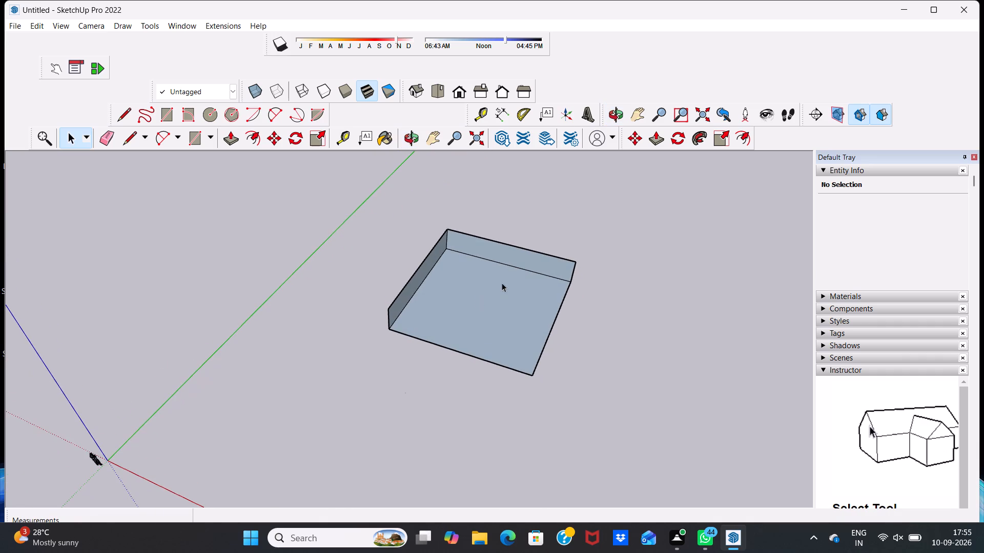
{"action": "scroll", "coordinate": [497, 216], "scroll_direction": "up", "scroll_amount": 2}
{"action": "scroll", "coordinate": [459, 259], "scroll_direction": "down", "scroll_amount": 1}
{"action": "scroll", "coordinate": [470, 222], "scroll_direction": "up", "scroll_amount": 4}
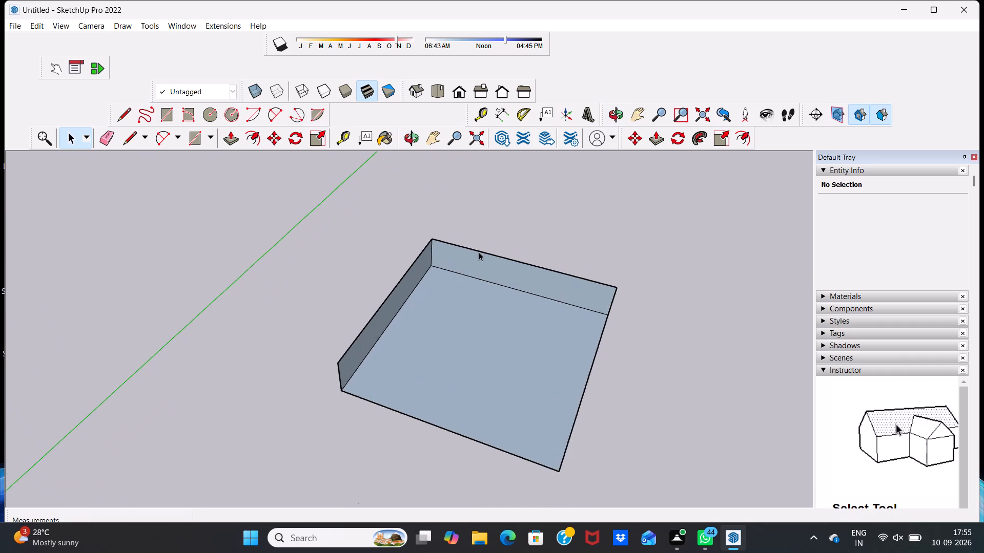
{"action": "scroll", "coordinate": [480, 251], "scroll_direction": "up", "scroll_amount": 4}
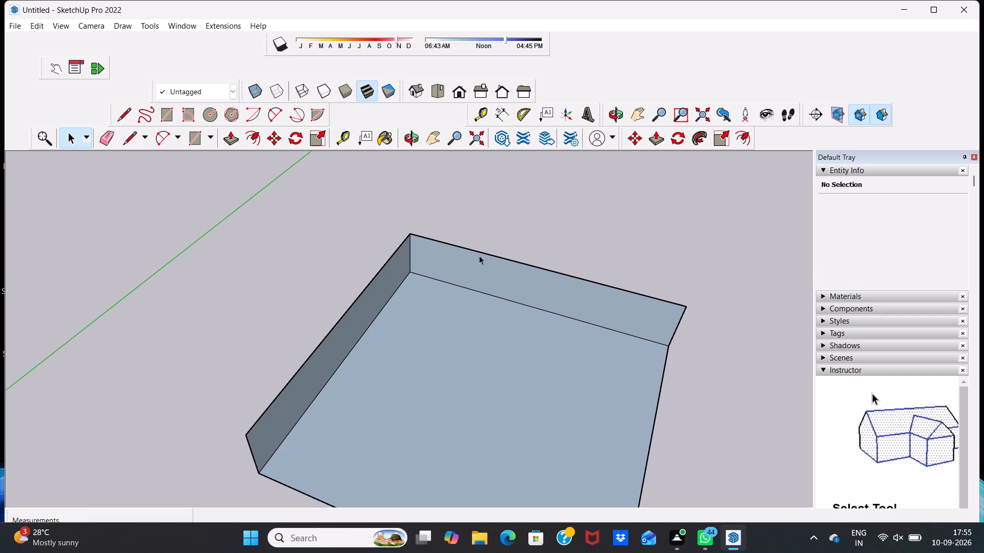
{"action": "scroll", "coordinate": [474, 285], "scroll_direction": "down", "scroll_amount": 5}
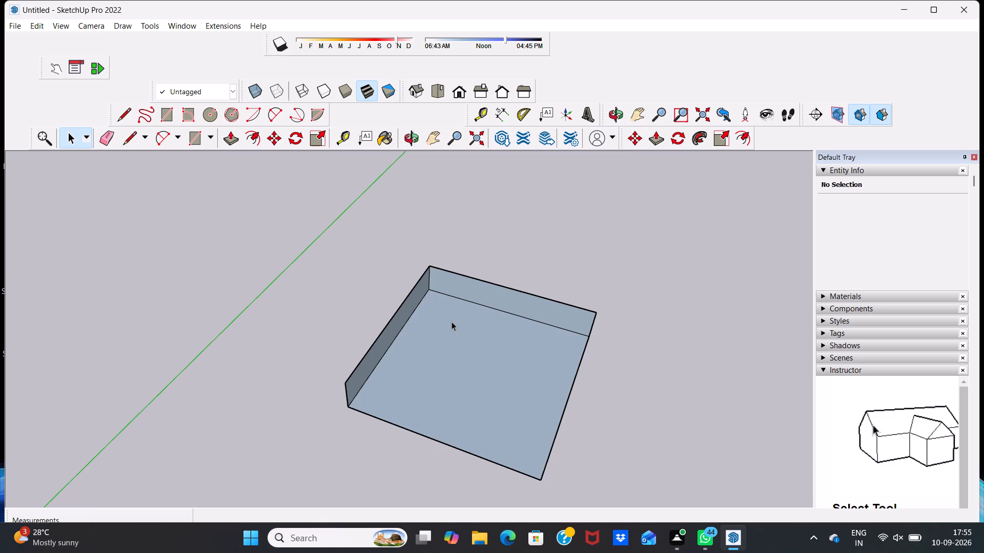
{"action": "scroll", "coordinate": [342, 427], "scroll_direction": "down", "scroll_amount": 4}
{"action": "scroll", "coordinate": [400, 365], "scroll_direction": "down", "scroll_amount": 1}
{"action": "middle_click_drag", "start_coordinate": [402, 368], "coordinate": [258, 303]}
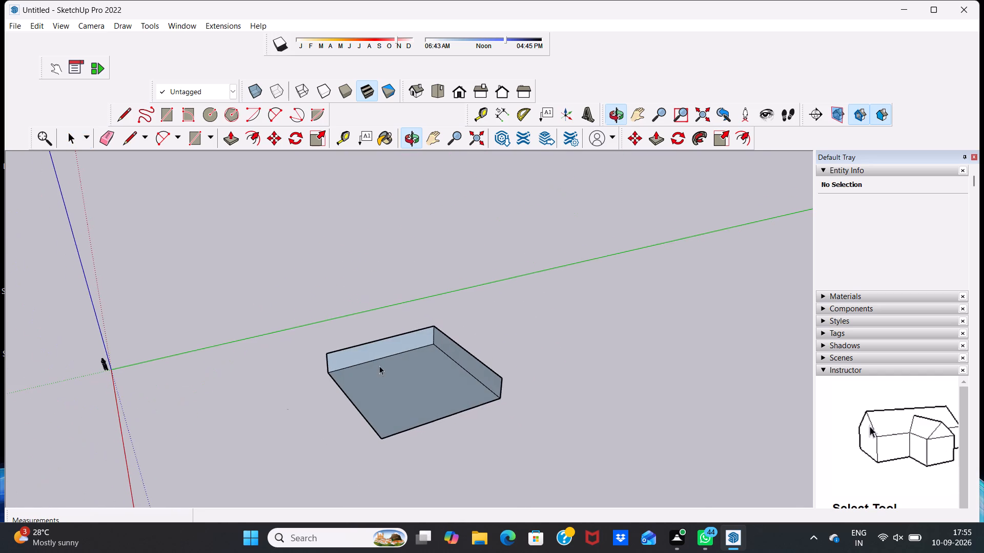
{"action": "middle_click_drag", "start_coordinate": [393, 368], "coordinate": [375, 339]}
{"action": "scroll", "coordinate": [393, 368], "scroll_direction": "down", "scroll_amount": 1}
{"action": "scroll", "coordinate": [378, 339], "scroll_direction": "up", "scroll_amount": 6}
{"action": "scroll", "coordinate": [415, 369], "scroll_direction": "up", "scroll_amount": 11}
{"action": "scroll", "coordinate": [371, 314], "scroll_direction": "down", "scroll_amount": 3}
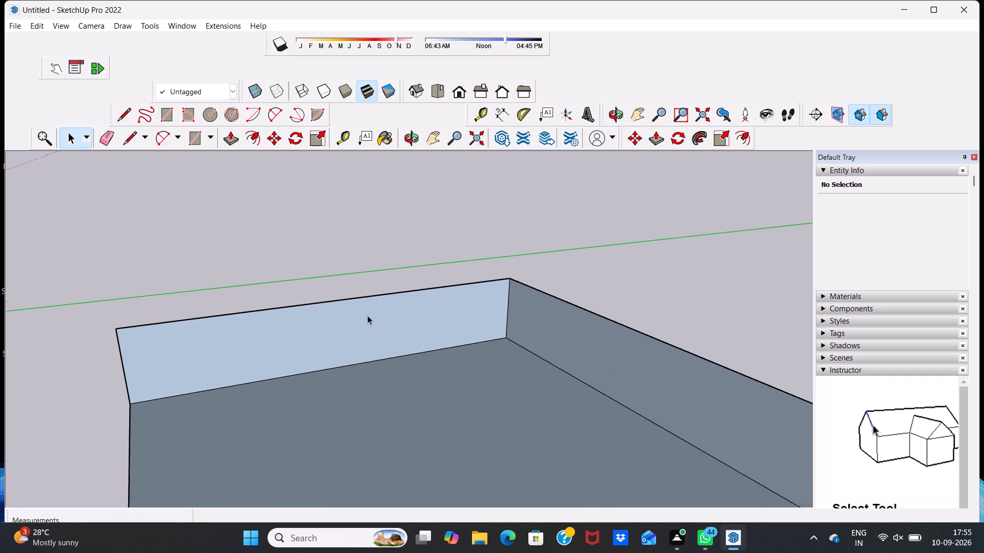
{"action": "scroll", "coordinate": [367, 315], "scroll_direction": "down", "scroll_amount": 6}
{"action": "scroll", "coordinate": [417, 334], "scroll_direction": "down", "scroll_amount": 4}
{"action": "middle_click_drag", "start_coordinate": [425, 355], "coordinate": [419, 348]}
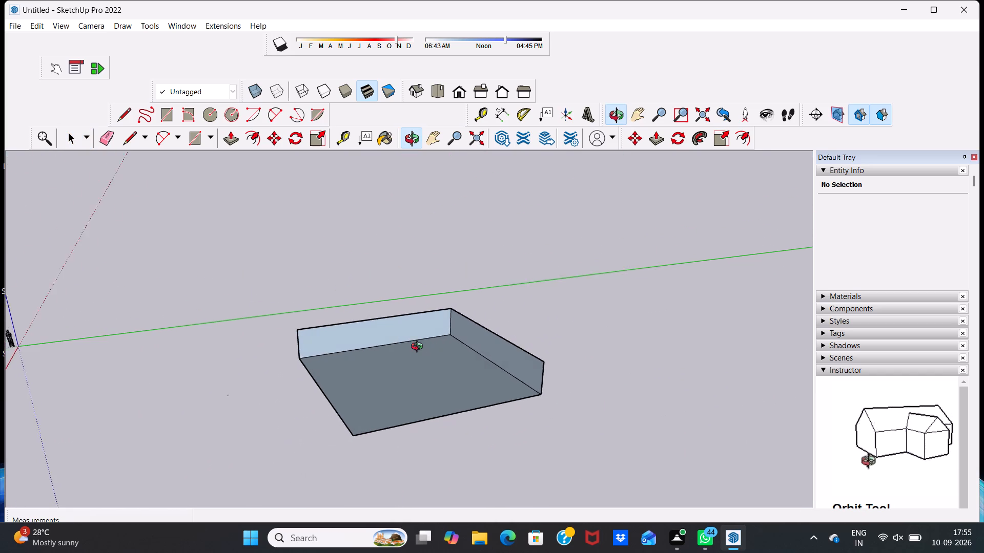
{"action": "middle_click_drag", "start_coordinate": [419, 348], "coordinate": [406, 336]}
{"action": "scroll", "coordinate": [406, 336], "scroll_direction": "up", "scroll_amount": 17}
{"action": "scroll", "coordinate": [334, 309], "scroll_direction": "down", "scroll_amount": 5}
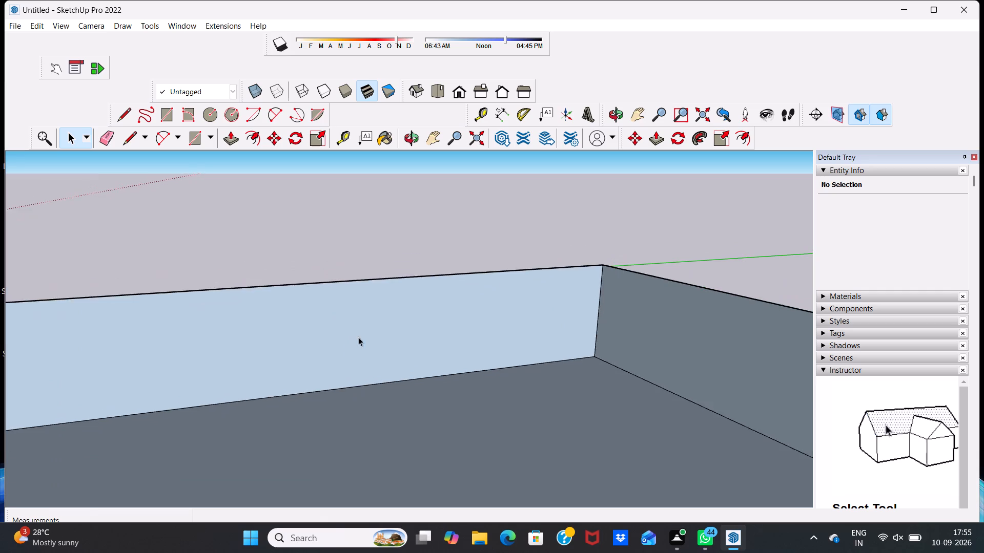
{"action": "scroll", "coordinate": [358, 337], "scroll_direction": "down", "scroll_amount": 6}
{"action": "scroll", "coordinate": [455, 329], "scroll_direction": "down", "scroll_amount": 6}
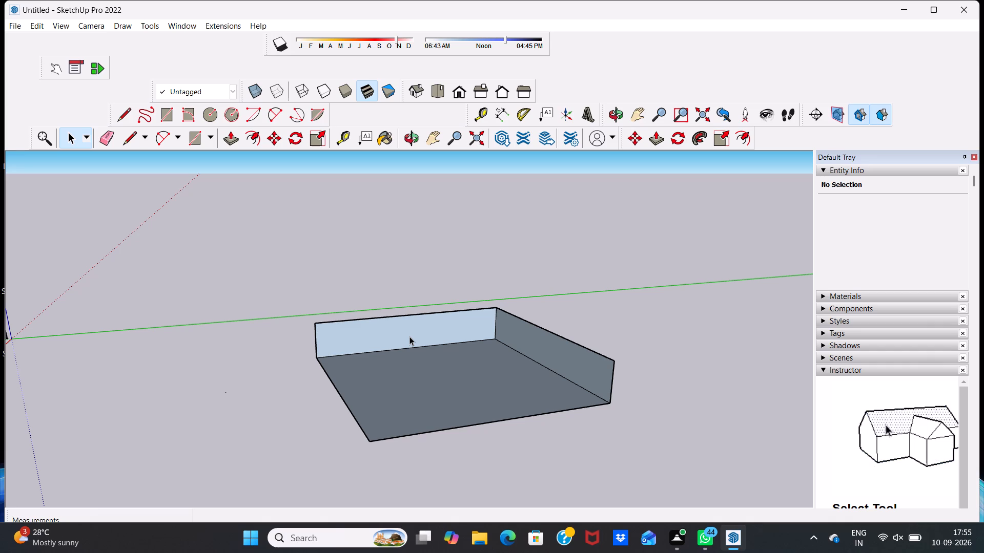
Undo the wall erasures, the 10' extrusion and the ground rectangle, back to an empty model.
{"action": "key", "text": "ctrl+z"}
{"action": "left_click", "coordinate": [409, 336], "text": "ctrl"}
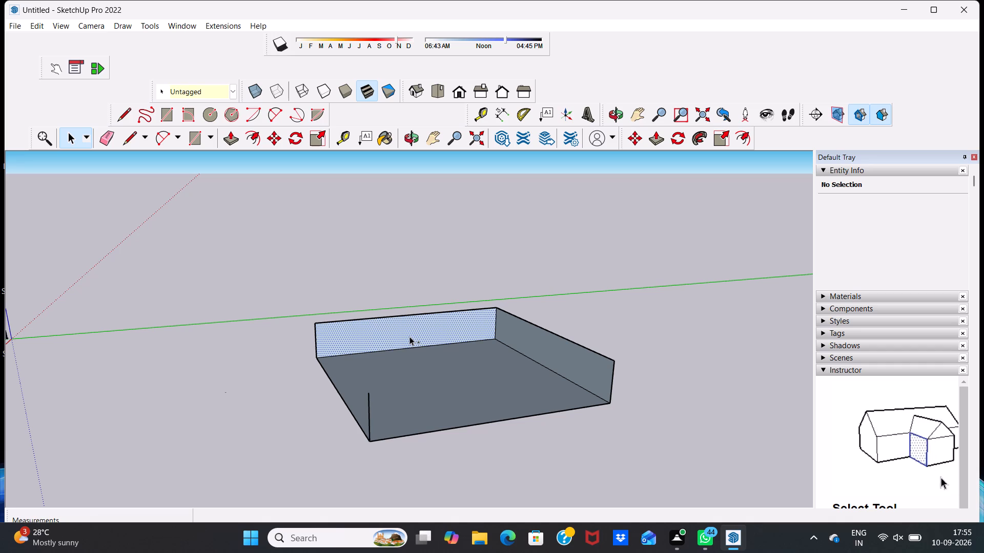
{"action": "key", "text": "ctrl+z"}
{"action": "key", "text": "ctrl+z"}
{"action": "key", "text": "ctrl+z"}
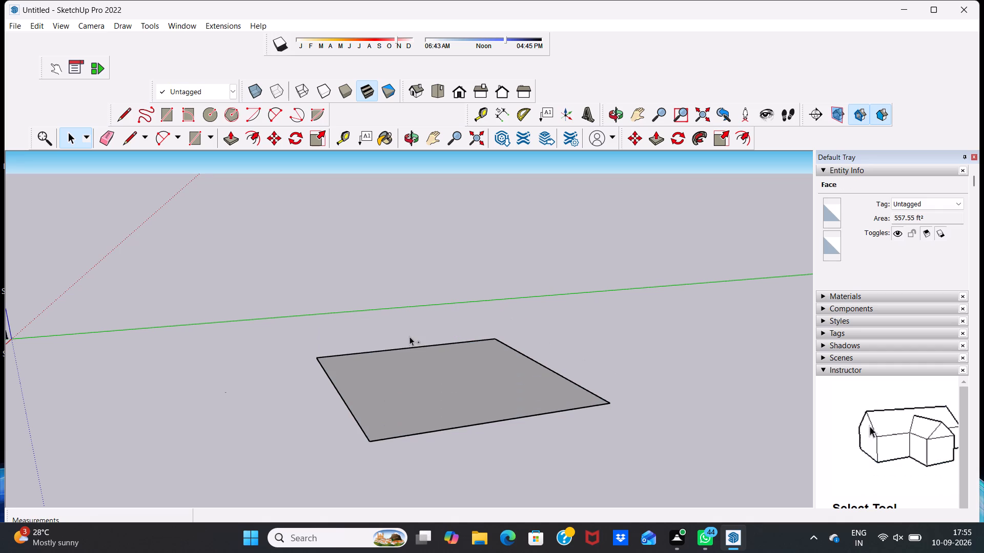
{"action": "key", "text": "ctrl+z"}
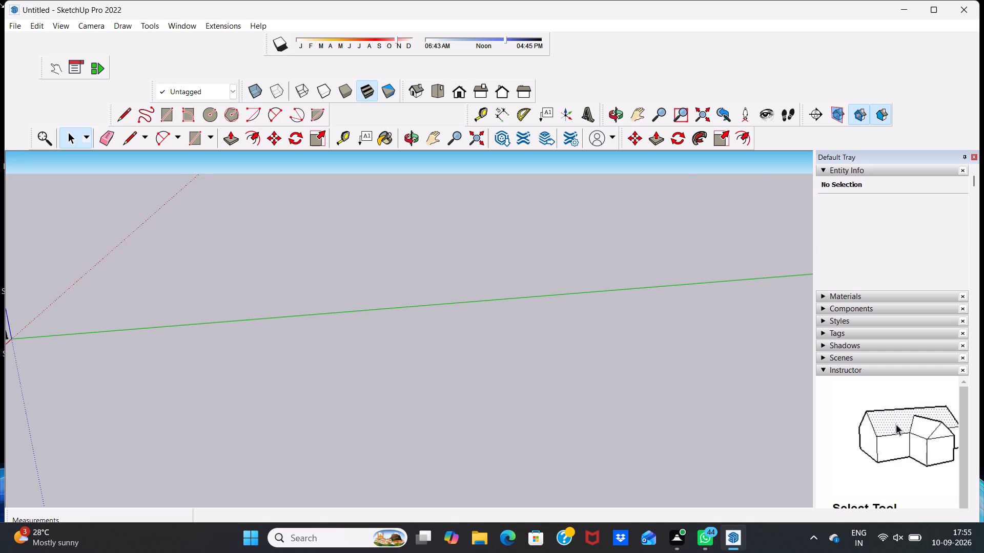
Draw a ground rectangle about 23' by 30' 5" between the red and green axes, clear of the origin.
{"action": "left_click", "coordinate": [460, 93]}
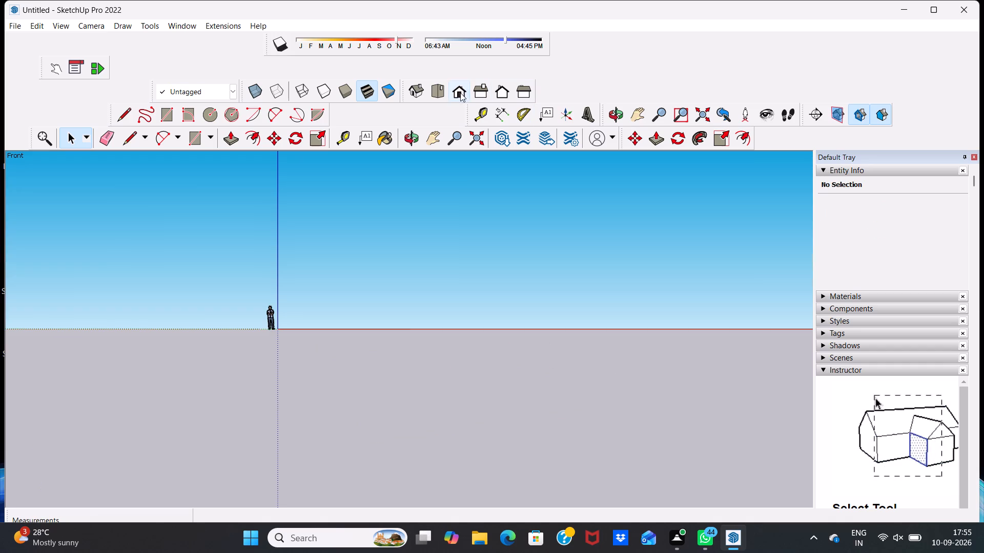
{"action": "scroll", "coordinate": [468, 356], "scroll_direction": "up", "scroll_amount": 4}
{"action": "scroll", "coordinate": [437, 303], "scroll_direction": "up", "scroll_amount": 4}
{"action": "scroll", "coordinate": [429, 292], "scroll_direction": "down", "scroll_amount": 4}
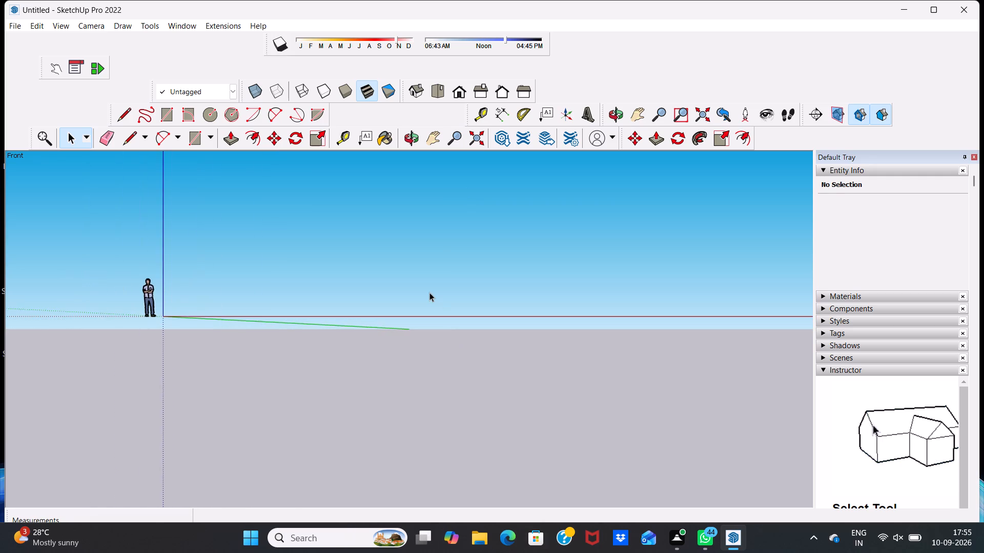
{"action": "middle_click_drag", "start_coordinate": [428, 291], "coordinate": [431, 523]}
{"action": "middle_click_drag", "start_coordinate": [454, 347], "coordinate": [453, 346]}
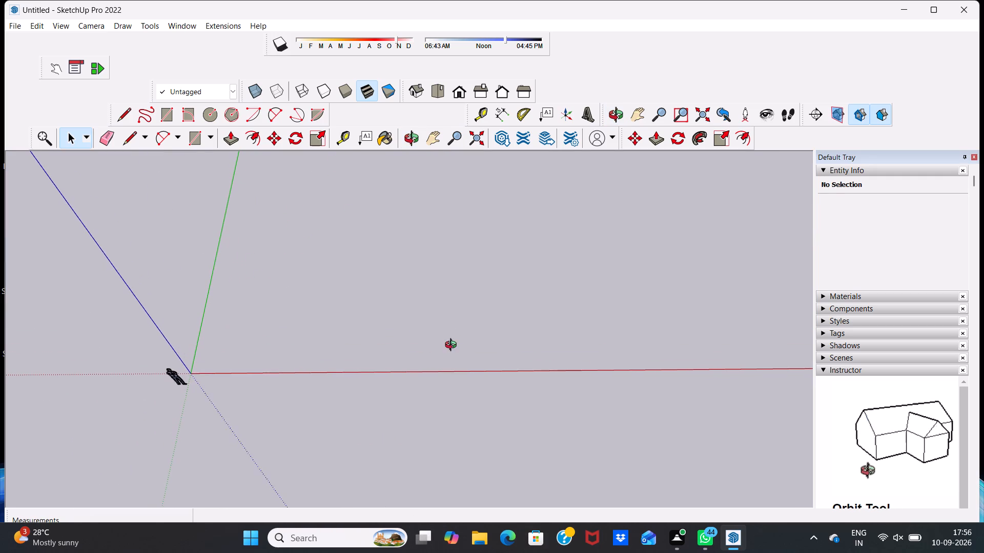
{"action": "middle_click_drag", "start_coordinate": [453, 346], "coordinate": [501, 380]}
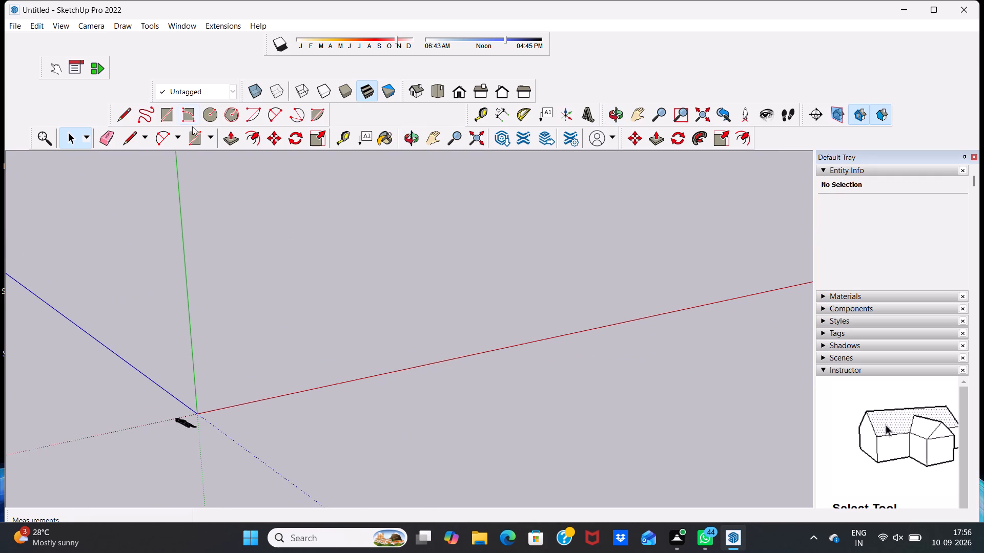
{"action": "left_click", "coordinate": [167, 108]}
{"action": "left_click", "coordinate": [407, 317]}
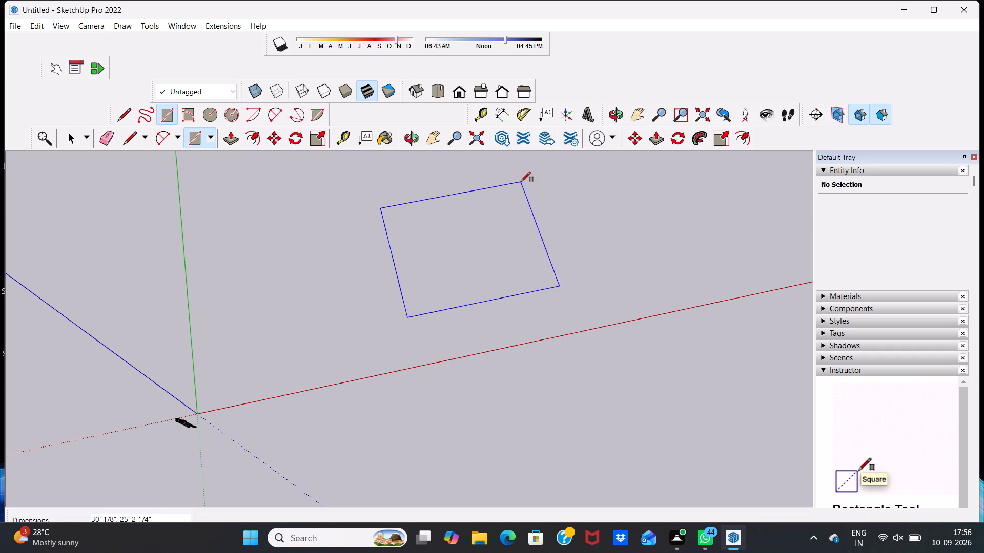
{"action": "left_click", "coordinate": [482, 168]}
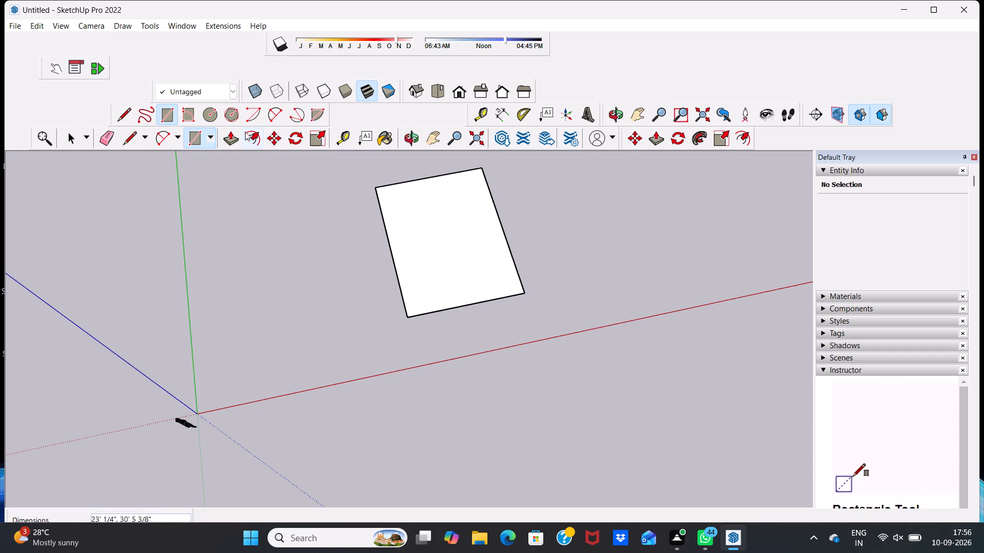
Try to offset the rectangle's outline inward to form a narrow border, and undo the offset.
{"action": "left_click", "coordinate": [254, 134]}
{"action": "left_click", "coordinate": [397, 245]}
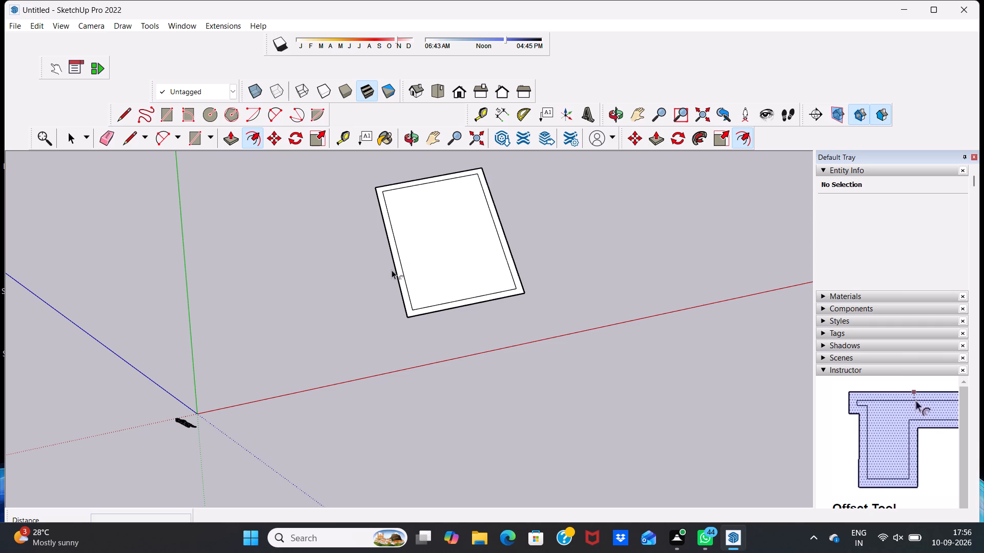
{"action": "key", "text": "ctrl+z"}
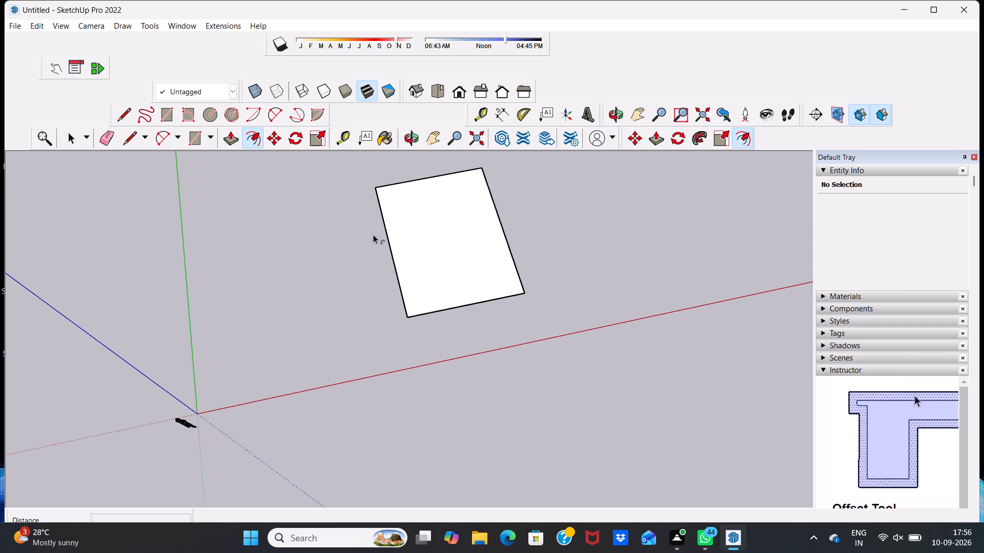
Extrude the ground rectangle upward 10' with Push/Pull to form a block.
{"action": "key", "text": "space"}
{"action": "left_click", "coordinate": [233, 137]}
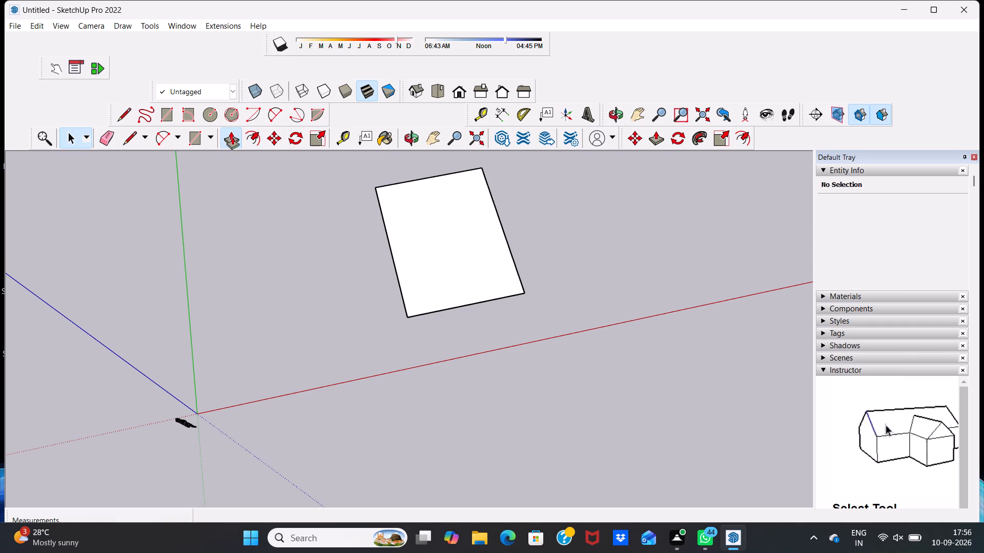
{"action": "left_click", "coordinate": [448, 220]}
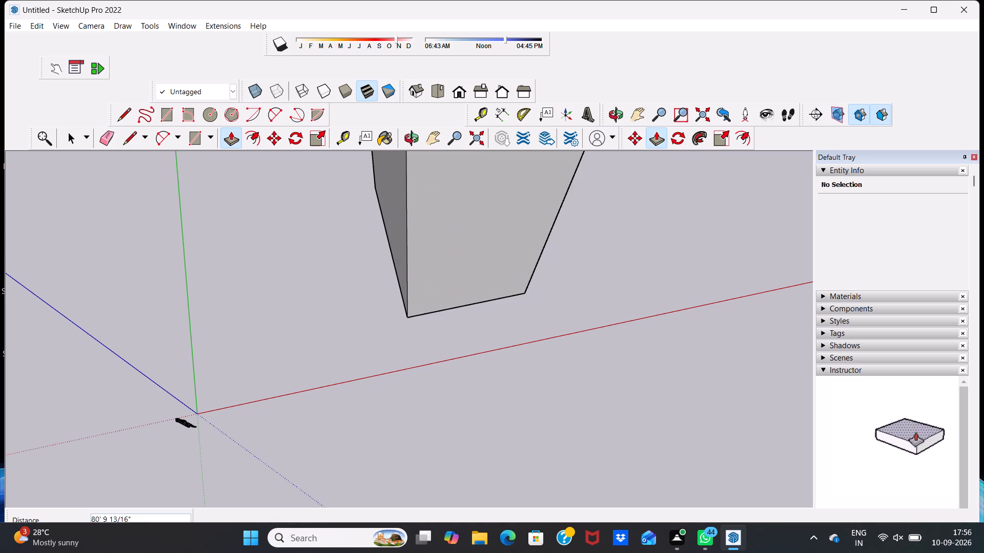
{"action": "type", "text": "10'"}
{"action": "key", "text": "Return"}
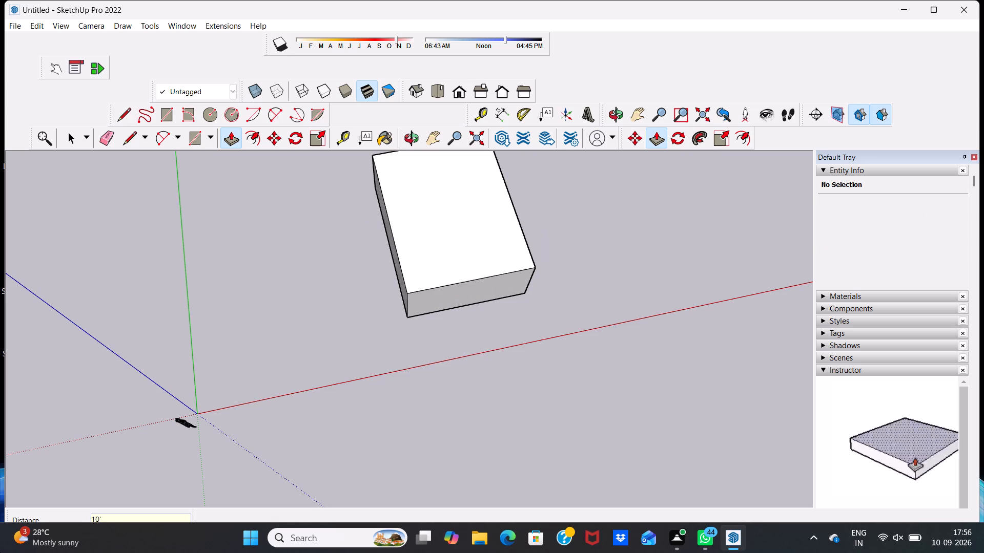
{"action": "scroll", "coordinate": [0, 552], "scroll_direction": "down", "scroll_amount": 1}
{"action": "left_click_drag", "start_coordinate": [106, 550], "coordinate": [113, 552]}
{"action": "key", "text": "space"}
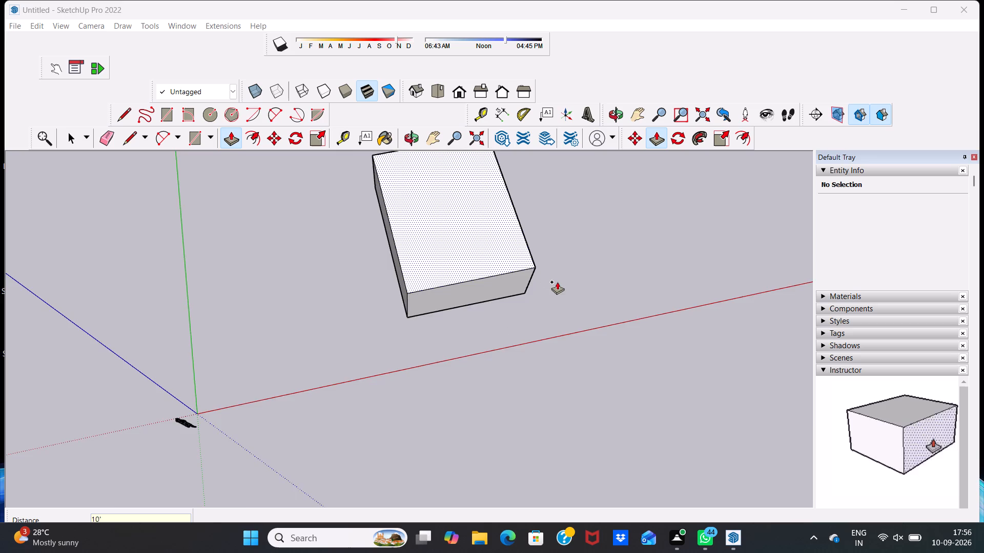
{"action": "scroll", "coordinate": [558, 258], "scroll_direction": "up", "scroll_amount": 2}
{"action": "key", "text": "space"}
{"action": "key", "text": "space"}
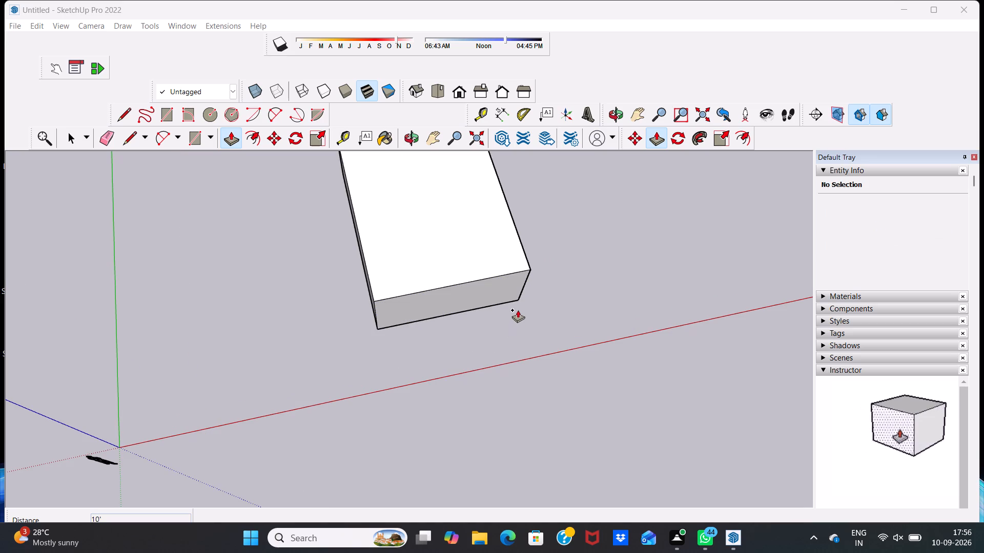
{"action": "key", "text": "space"}
{"action": "key", "text": "space"}
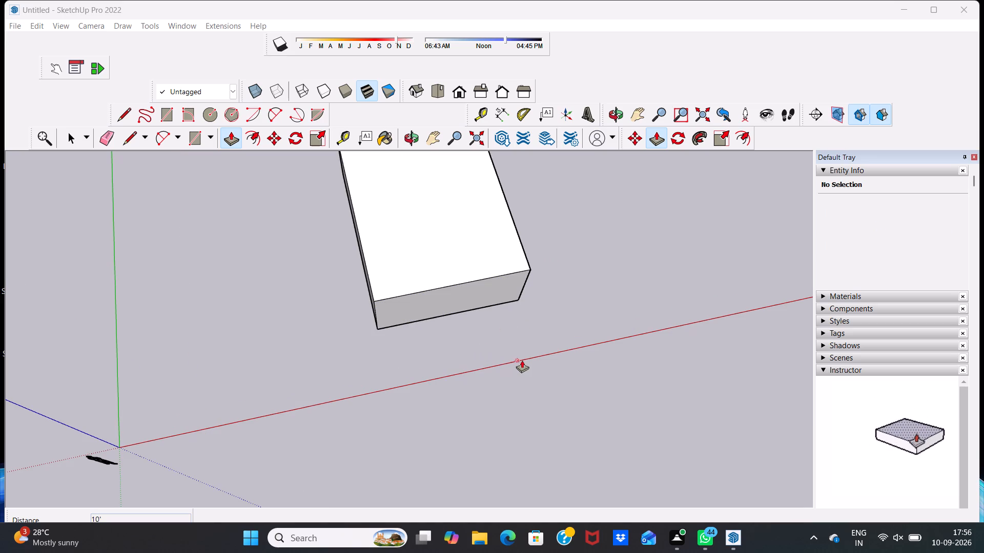
{"action": "left_click", "coordinate": [637, 350]}
{"action": "key", "text": "space"}
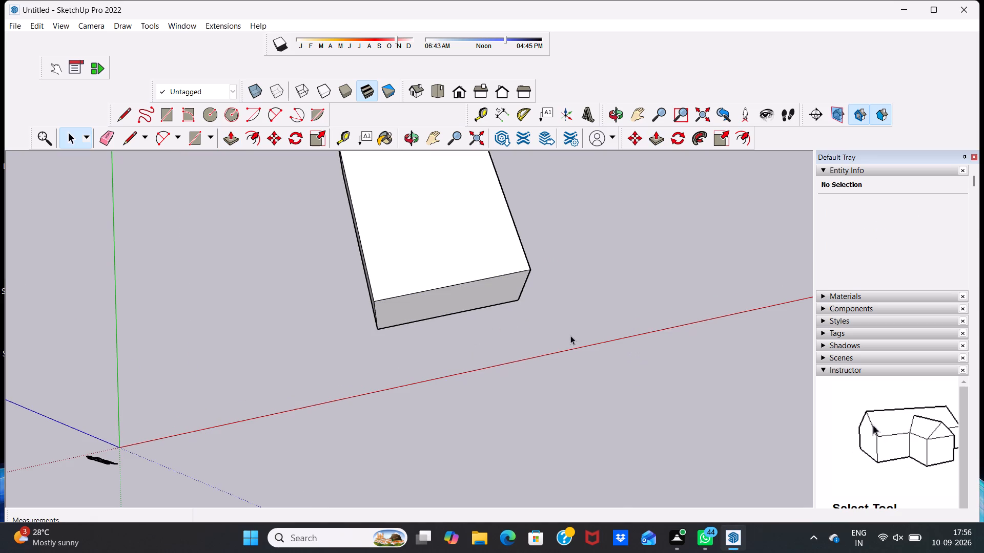
Erase the block's top front edge, the top edge of the side away from the green axis, and the leftover vertical edge to open the room.
{"action": "middle_click_drag", "start_coordinate": [562, 333], "coordinate": [545, 262]}
{"action": "middle_click_drag", "start_coordinate": [515, 321], "coordinate": [505, 285]}
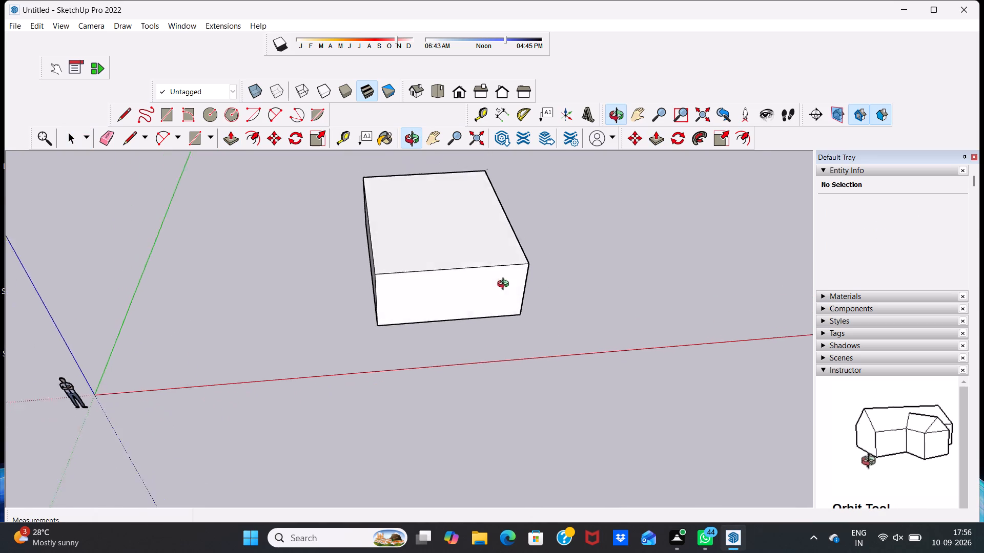
{"action": "middle_click_drag", "start_coordinate": [505, 285], "coordinate": [487, 246]}
{"action": "scroll", "coordinate": [535, 254], "scroll_direction": "up", "scroll_amount": 5}
{"action": "scroll", "coordinate": [477, 265], "scroll_direction": "up", "scroll_amount": 5}
{"action": "scroll", "coordinate": [417, 270], "scroll_direction": "down", "scroll_amount": 3}
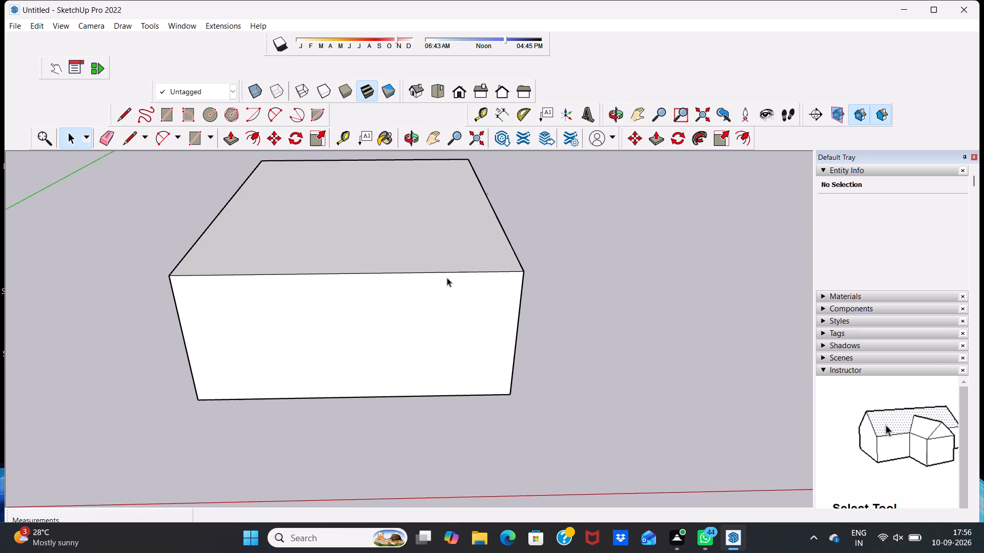
{"action": "scroll", "coordinate": [452, 275], "scroll_direction": "up", "scroll_amount": 2}
{"action": "scroll", "coordinate": [452, 275], "scroll_direction": "down", "scroll_amount": 10}
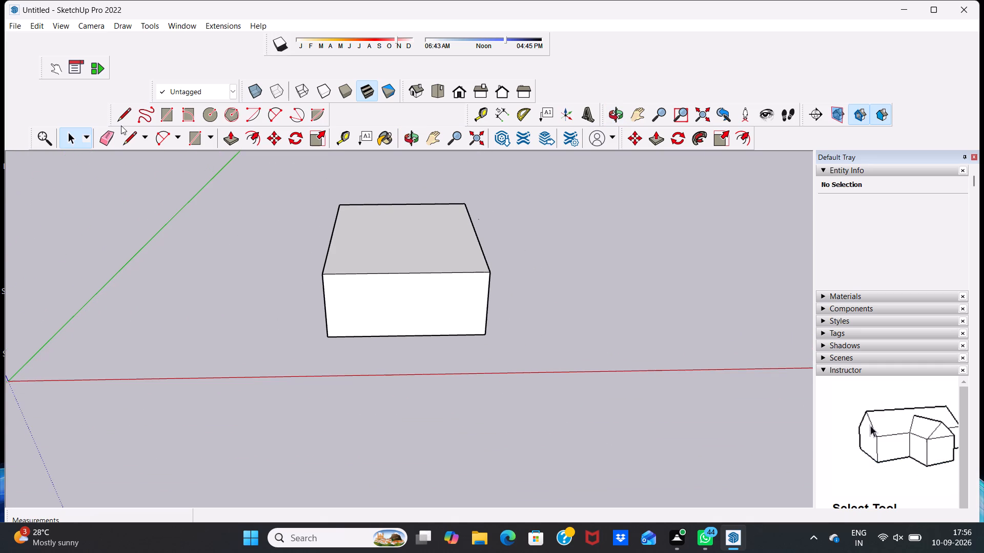
{"action": "left_click", "coordinate": [106, 136]}
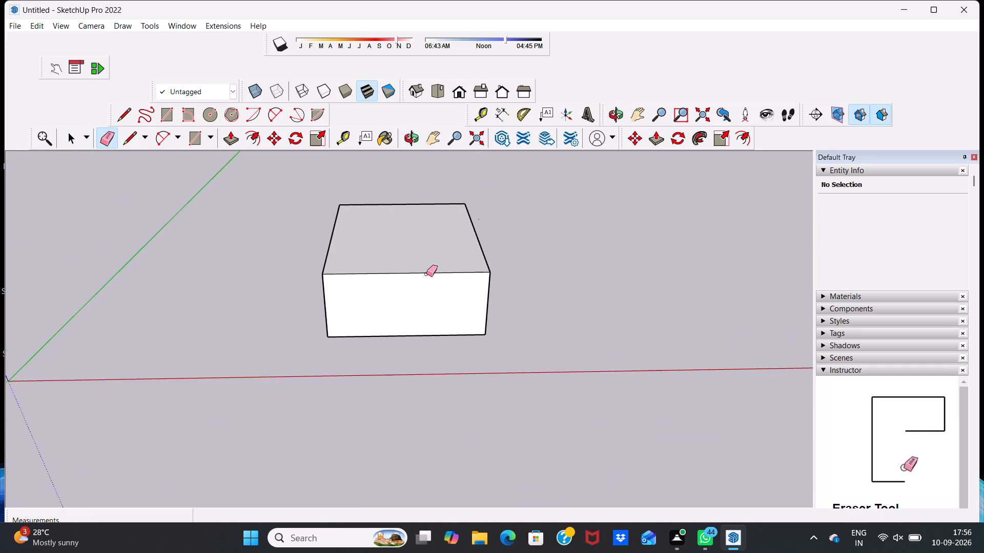
{"action": "left_click", "coordinate": [426, 274]}
{"action": "left_click", "coordinate": [477, 241]}
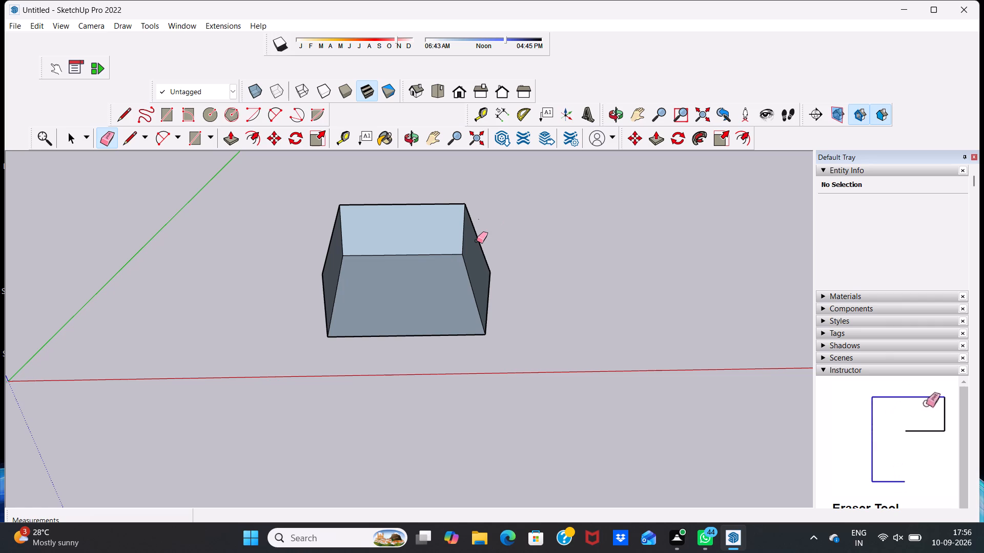
{"action": "left_click", "coordinate": [480, 246]}
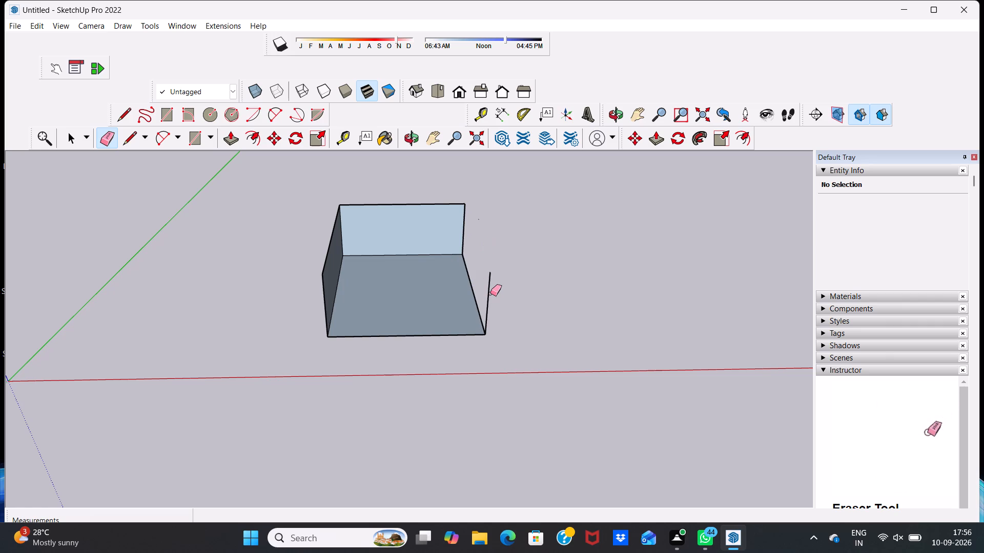
{"action": "left_click", "coordinate": [489, 287]}
{"action": "key", "text": "space"}
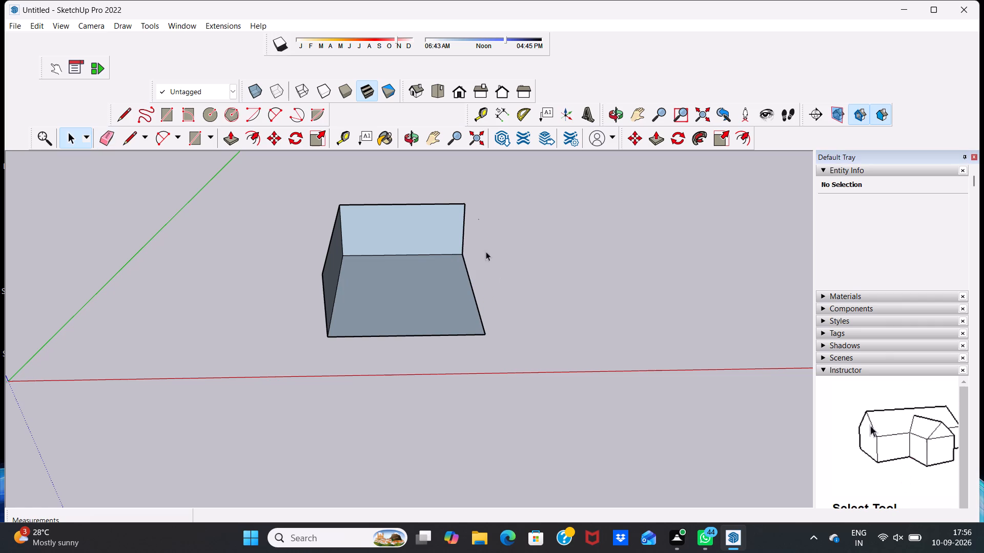
Examine the opened room's two remaining walls and floor from another angle and several distances.
{"action": "scroll", "coordinate": [459, 253], "scroll_direction": "down", "scroll_amount": 1}
{"action": "middle_click_drag", "start_coordinate": [458, 253], "coordinate": [334, 262]}
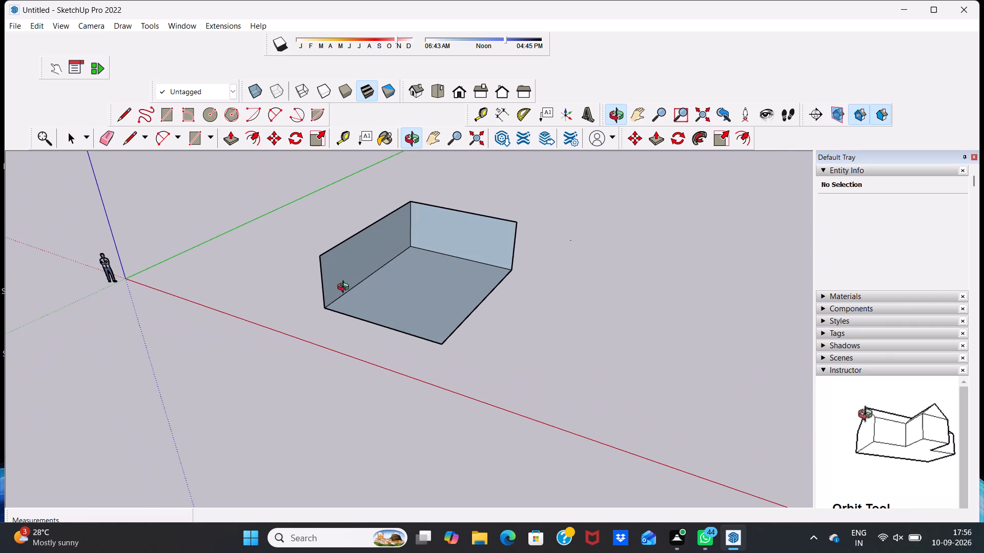
{"action": "scroll", "coordinate": [452, 268], "scroll_direction": "up", "scroll_amount": 3}
{"action": "scroll", "coordinate": [438, 220], "scroll_direction": "up", "scroll_amount": 7}
{"action": "scroll", "coordinate": [424, 214], "scroll_direction": "down", "scroll_amount": 2}
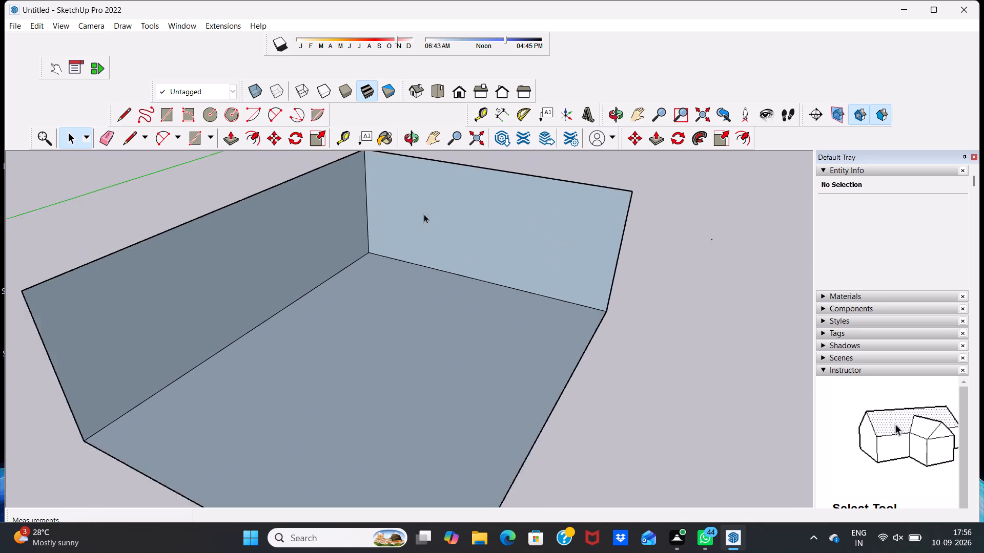
{"action": "scroll", "coordinate": [424, 214], "scroll_direction": "down", "scroll_amount": 5}
{"action": "scroll", "coordinate": [420, 270], "scroll_direction": "down", "scroll_amount": 1}
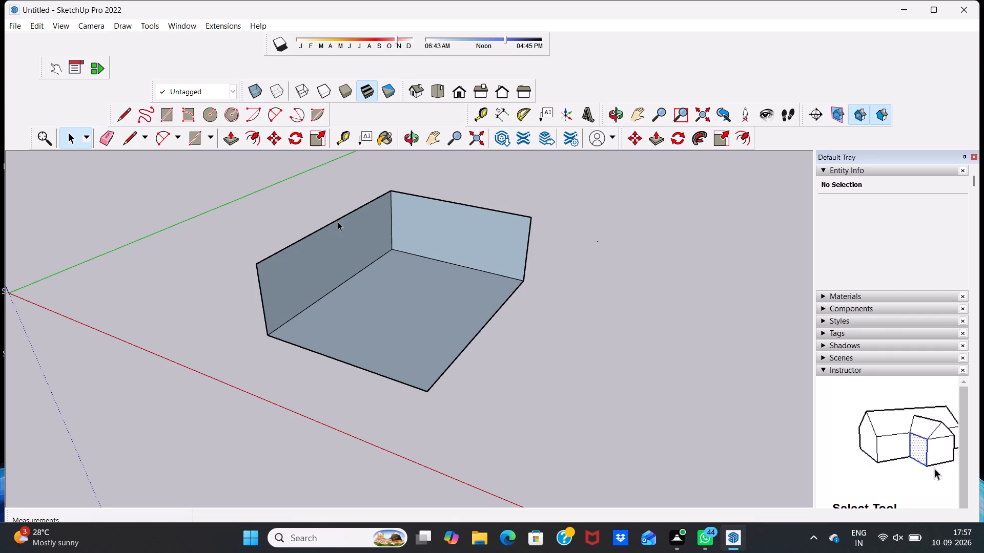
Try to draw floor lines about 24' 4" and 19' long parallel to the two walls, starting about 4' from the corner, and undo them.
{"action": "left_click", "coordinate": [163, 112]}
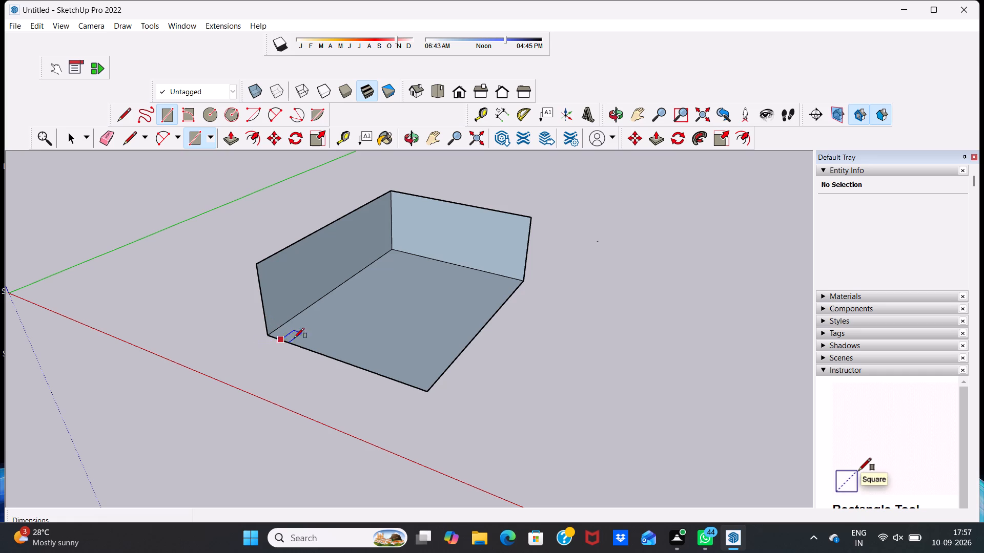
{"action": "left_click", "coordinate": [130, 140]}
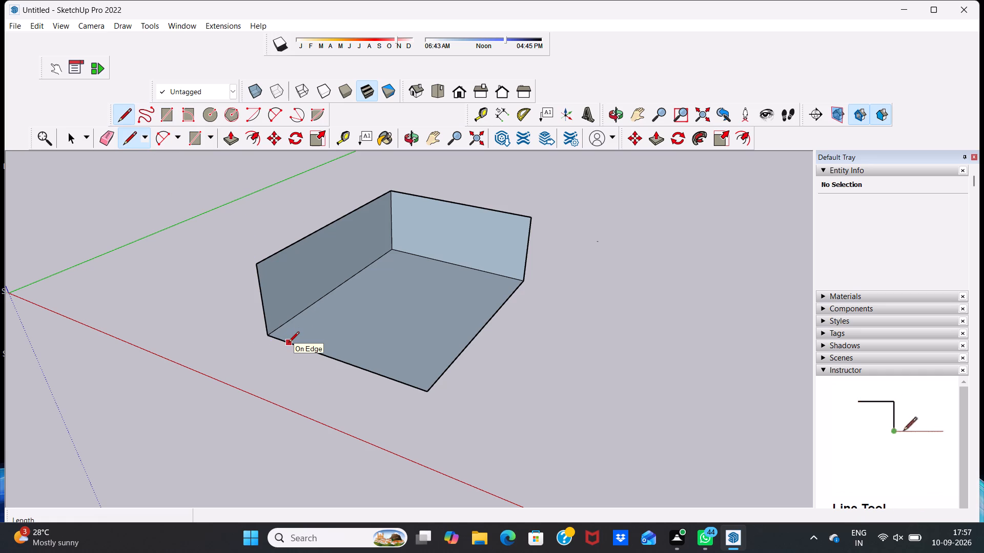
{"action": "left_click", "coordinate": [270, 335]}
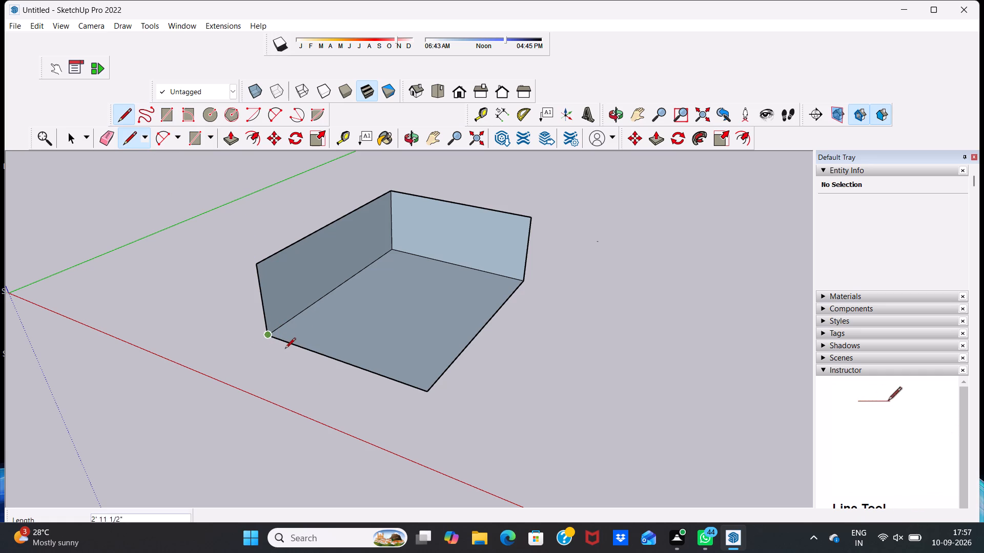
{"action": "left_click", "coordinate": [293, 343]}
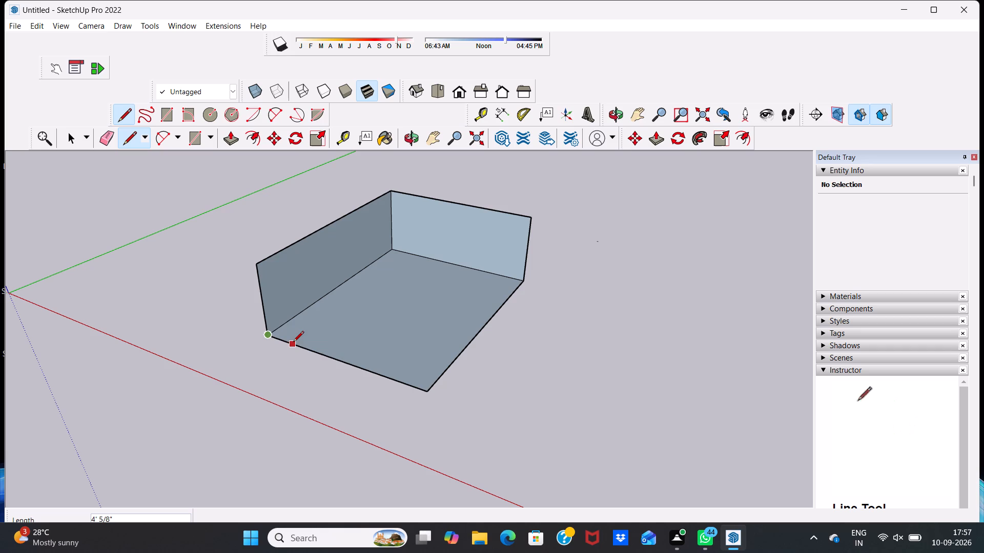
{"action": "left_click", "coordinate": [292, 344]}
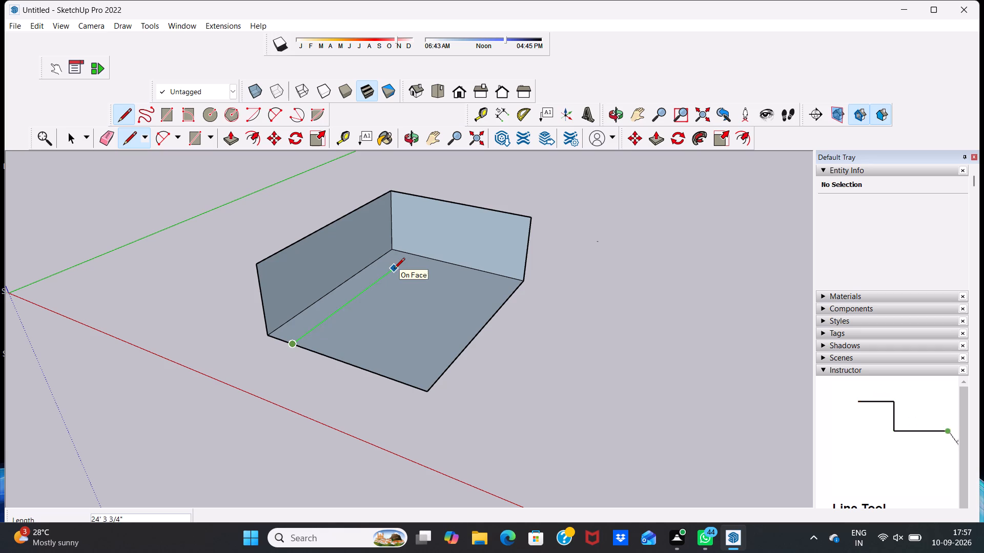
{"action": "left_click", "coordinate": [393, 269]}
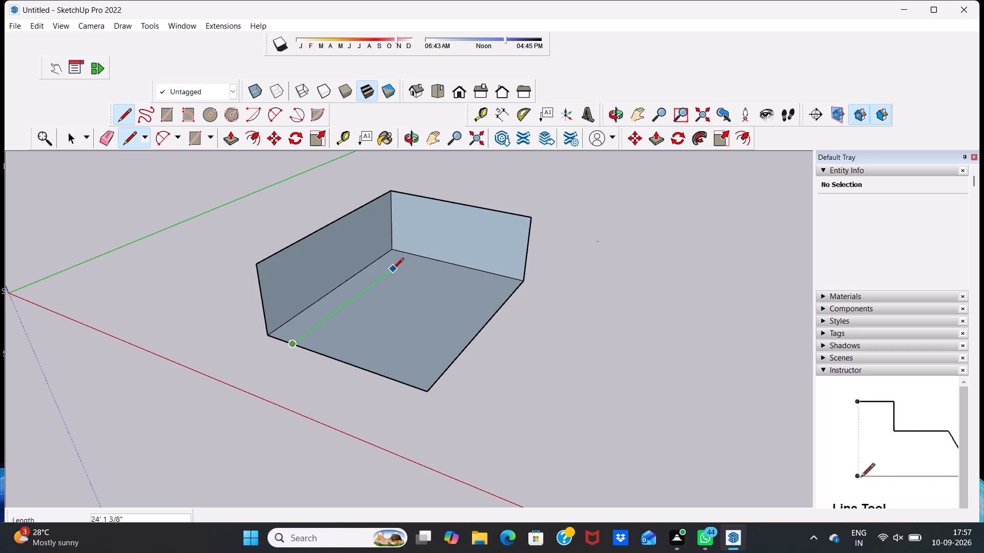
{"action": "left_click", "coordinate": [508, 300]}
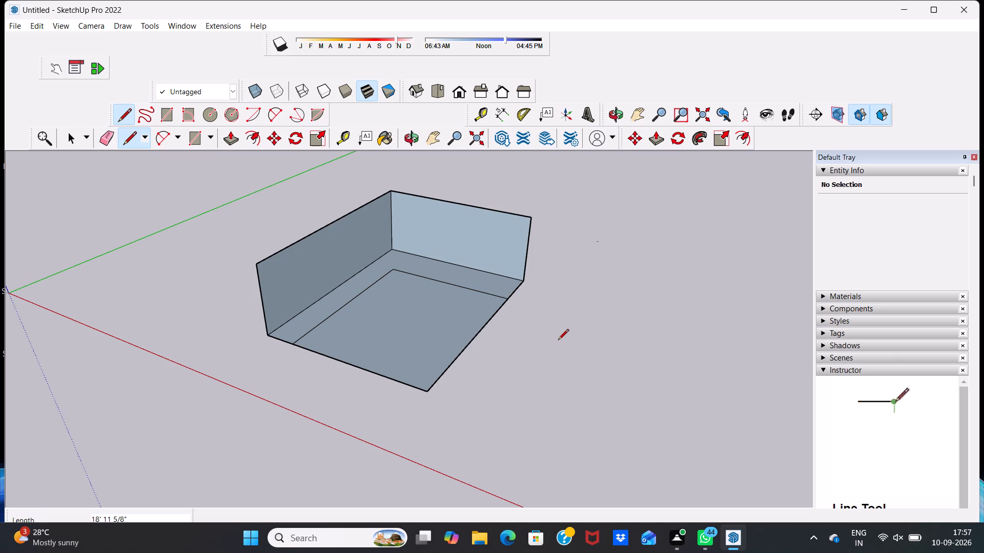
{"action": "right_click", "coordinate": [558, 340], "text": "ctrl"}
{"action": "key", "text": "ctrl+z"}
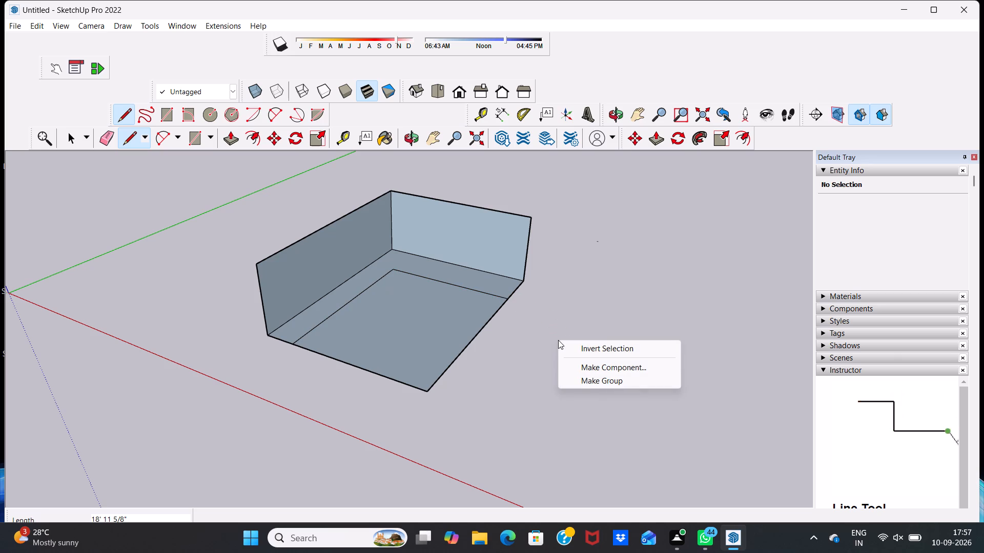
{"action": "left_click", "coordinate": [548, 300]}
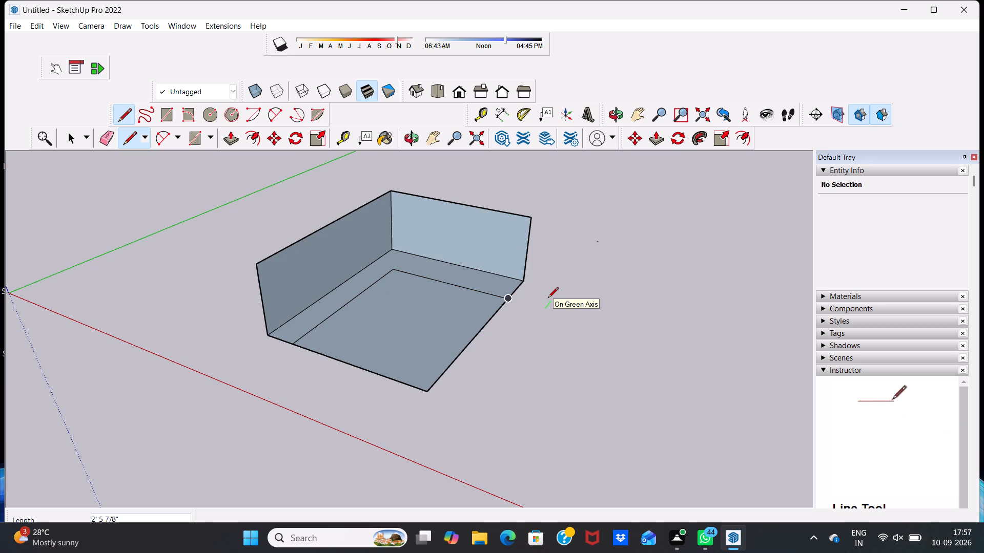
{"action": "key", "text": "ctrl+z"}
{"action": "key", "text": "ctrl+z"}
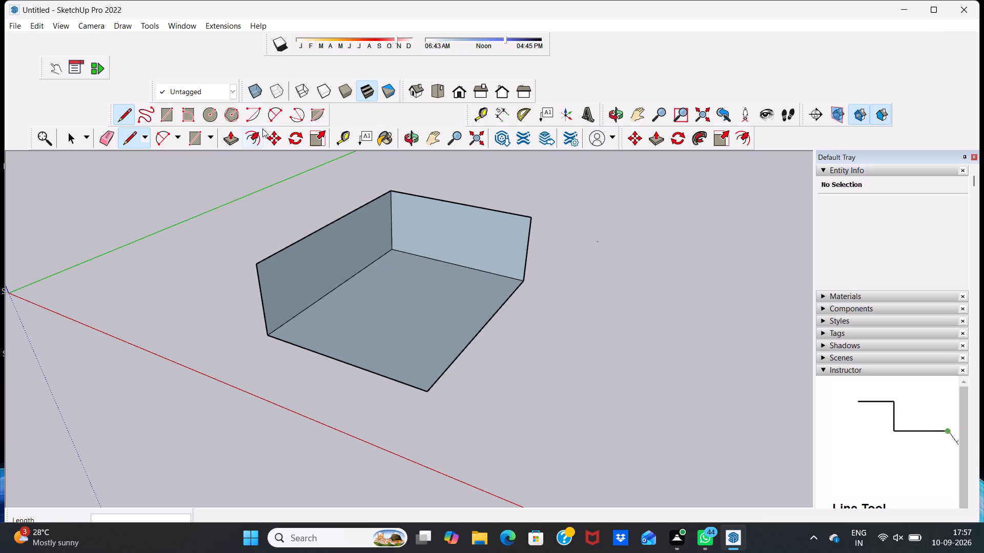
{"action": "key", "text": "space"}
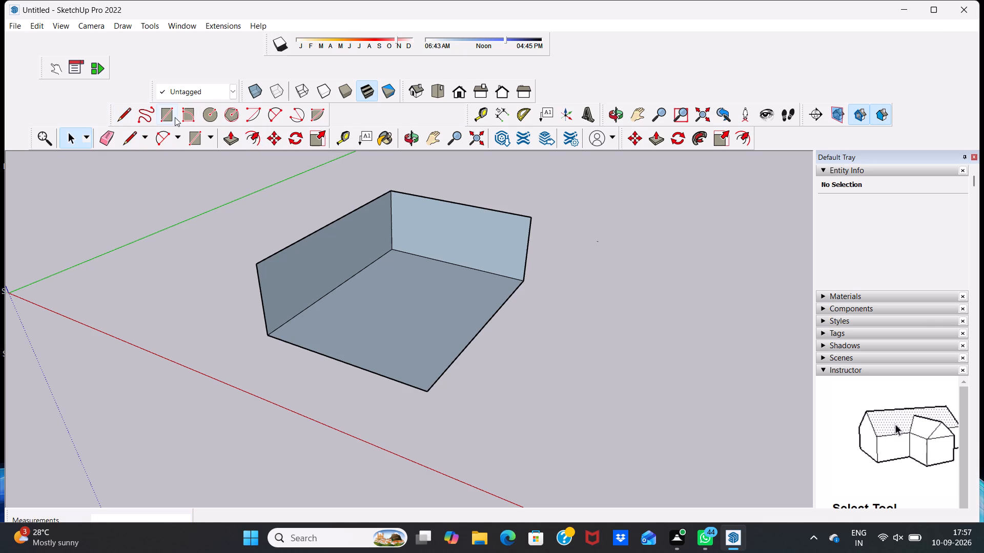
Draw two rectangular floor strips along the walls, about 30' 5" by 4' on the long side and 23' by 4' 6" on the short side.
{"action": "left_click", "coordinate": [169, 113]}
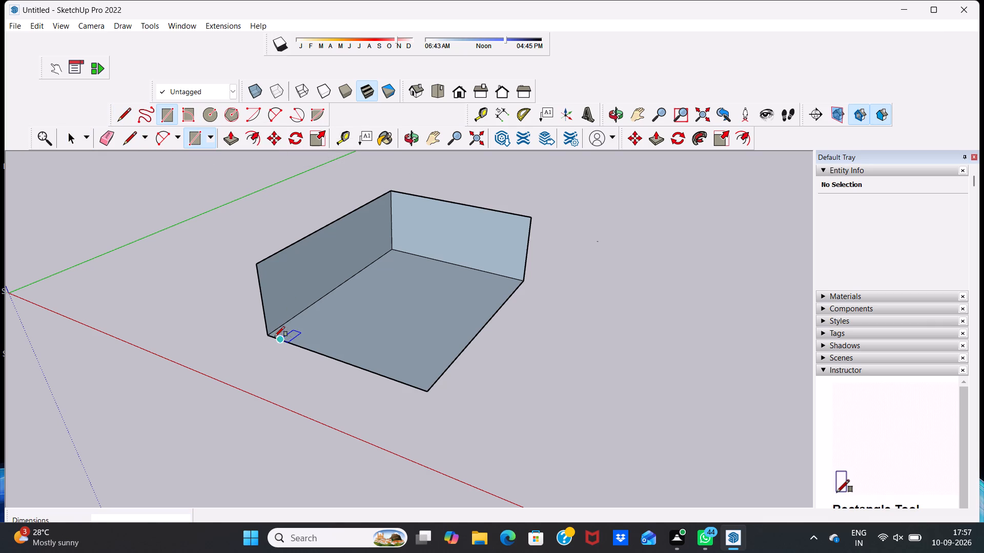
{"action": "left_click", "coordinate": [268, 335]}
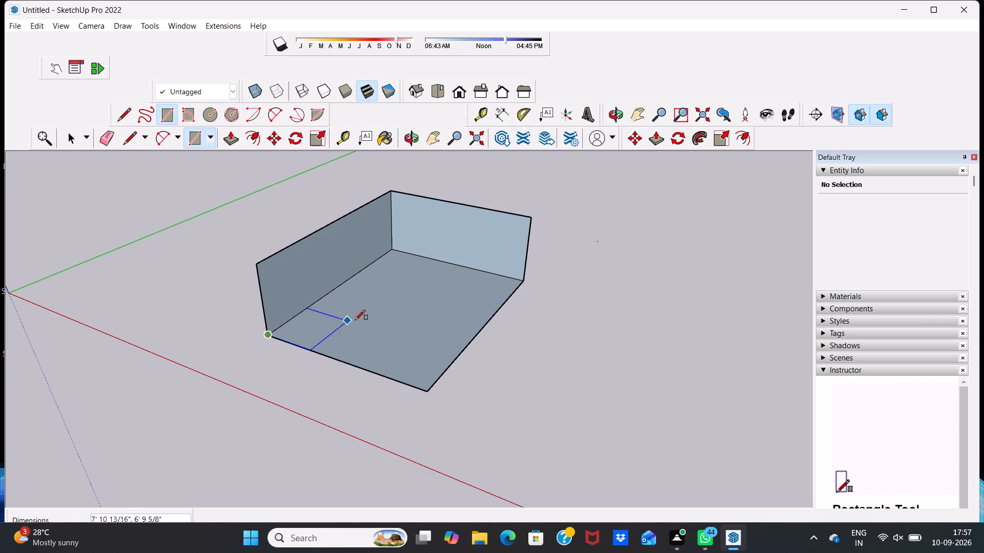
{"action": "left_click", "coordinate": [416, 257]}
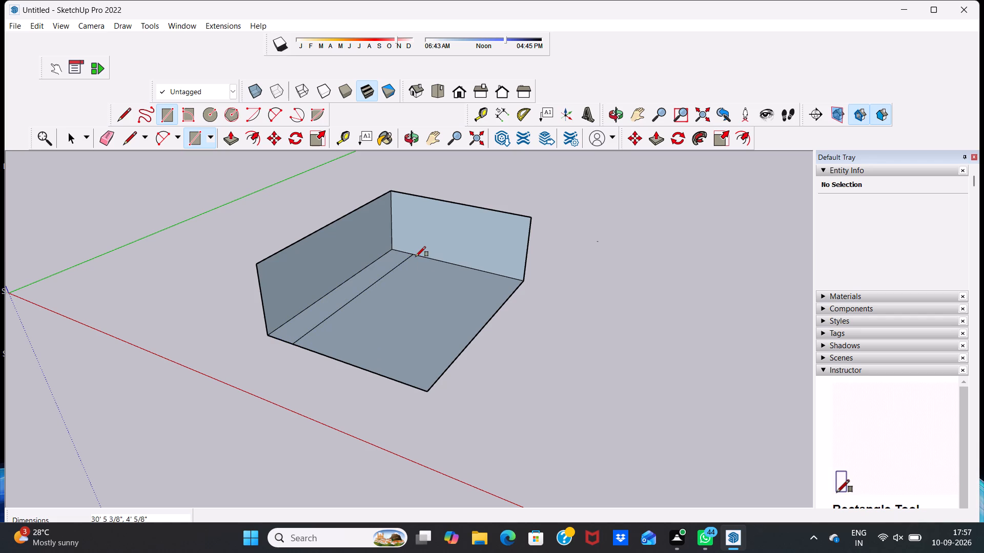
{"action": "left_click", "coordinate": [524, 283]}
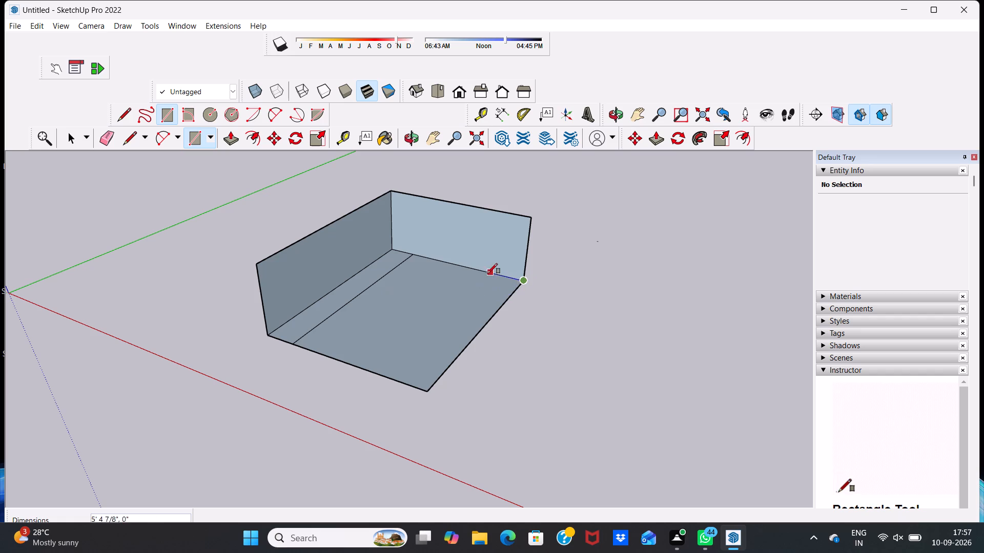
{"action": "left_click", "coordinate": [379, 262]}
{"action": "key", "text": "space"}
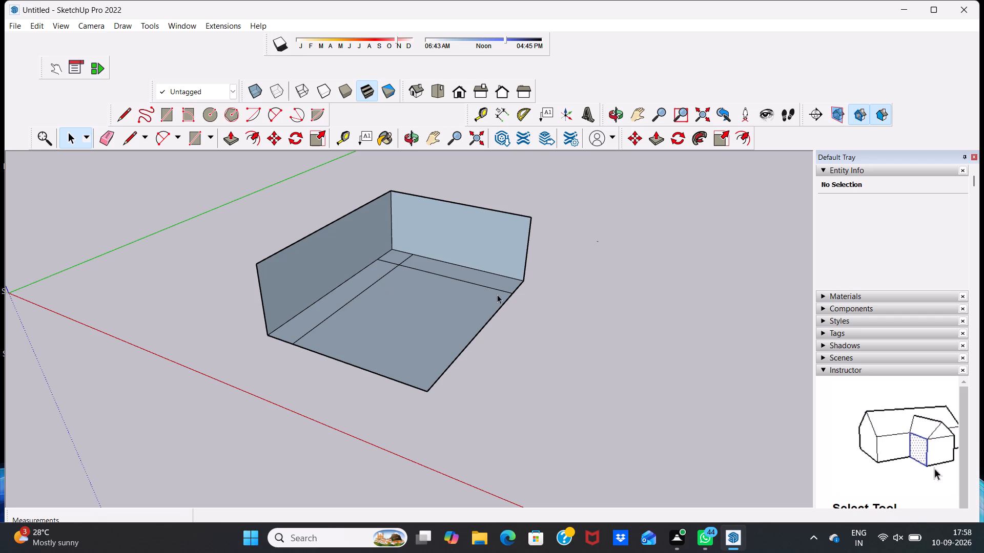
Erase the two overlapping line segments at the room's inner corner to merge the floor strips into one L-shaped face.
{"action": "left_click", "coordinate": [108, 133]}
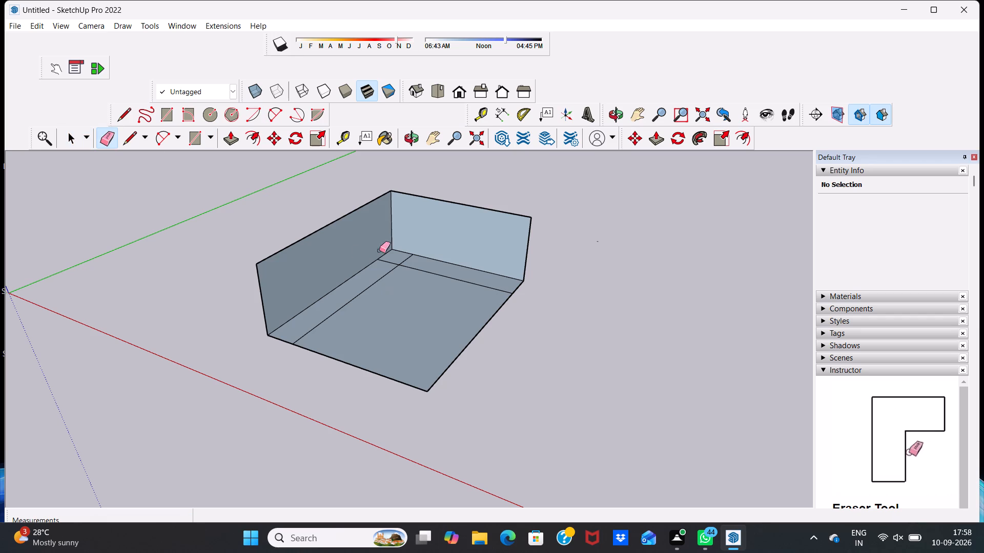
{"action": "scroll", "coordinate": [410, 233], "scroll_direction": "up", "scroll_amount": 11}
{"action": "left_click", "coordinate": [382, 294]}
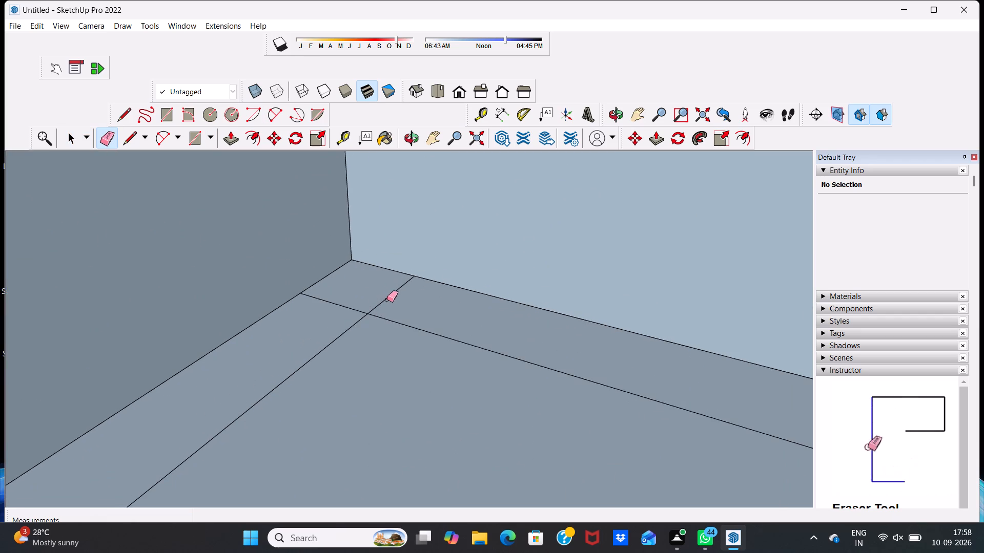
{"action": "left_click", "coordinate": [388, 295]}
{"action": "left_click", "coordinate": [348, 305]}
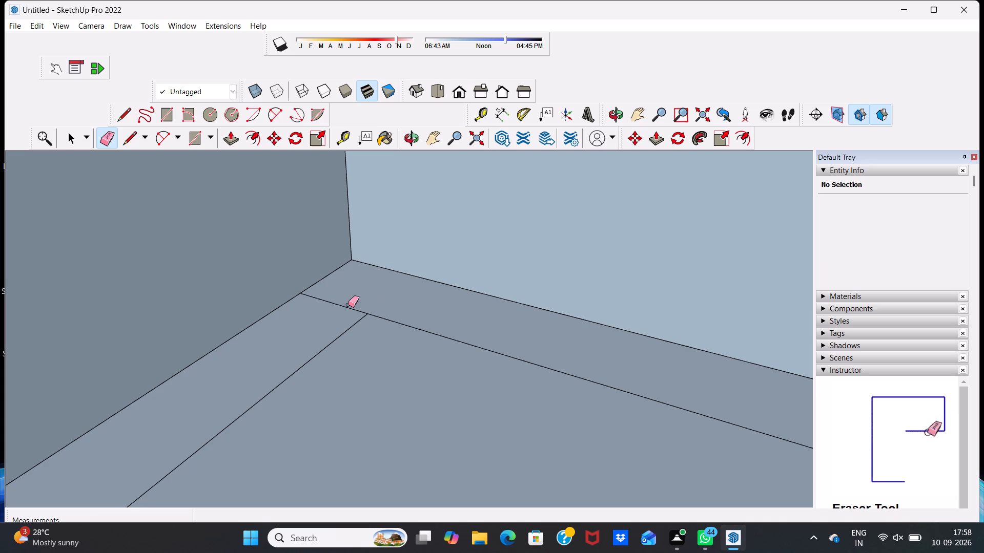
{"action": "key", "text": "space"}
{"action": "scroll", "coordinate": [524, 245], "scroll_direction": "down", "scroll_amount": 5}
{"action": "key", "text": "space"}
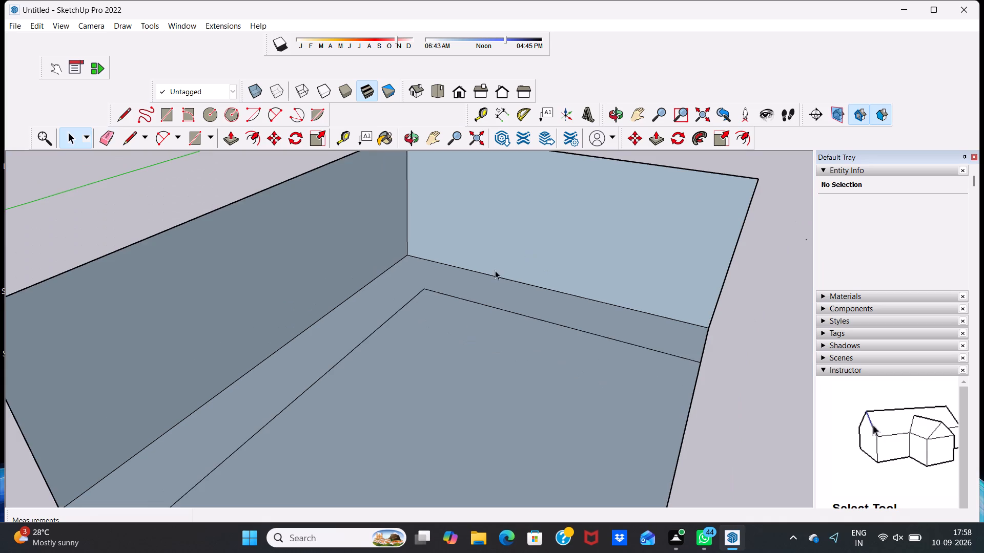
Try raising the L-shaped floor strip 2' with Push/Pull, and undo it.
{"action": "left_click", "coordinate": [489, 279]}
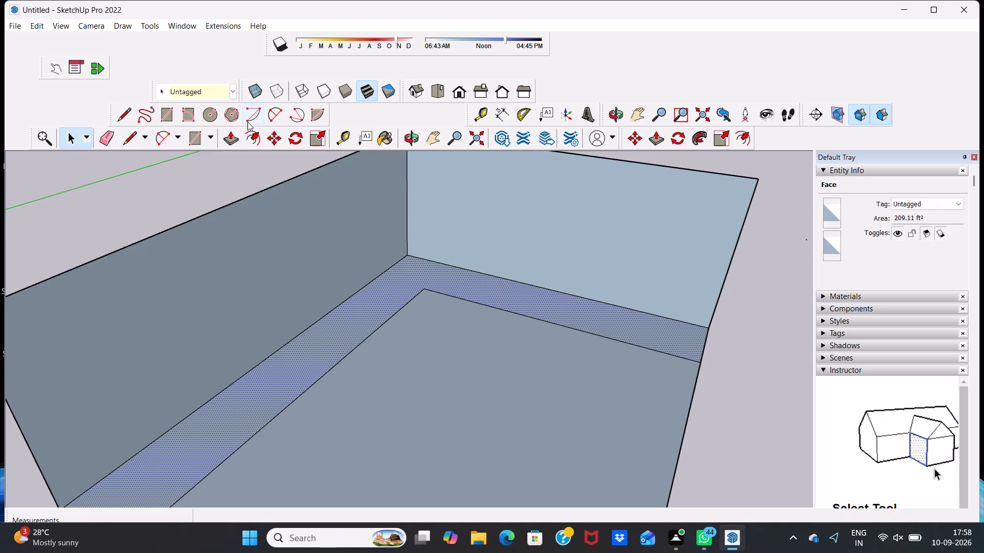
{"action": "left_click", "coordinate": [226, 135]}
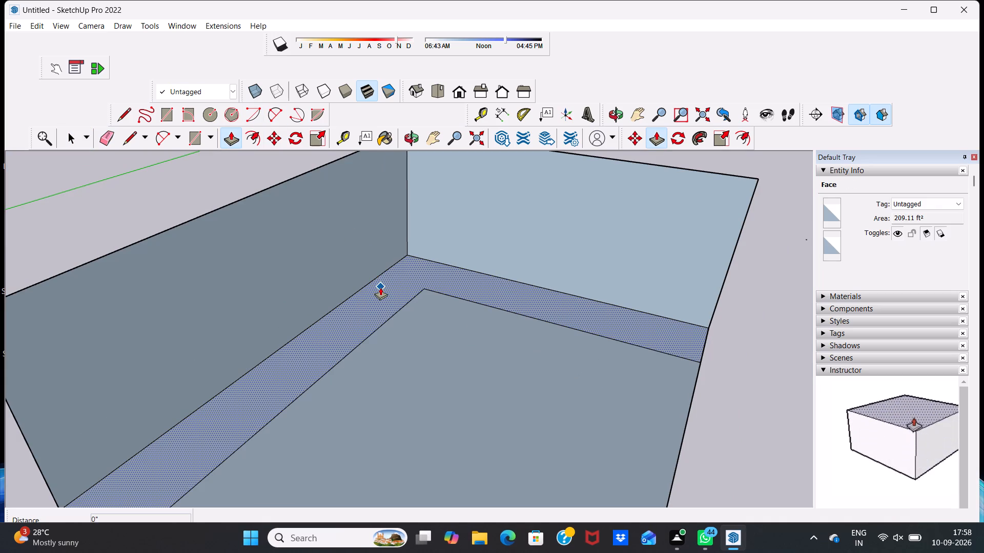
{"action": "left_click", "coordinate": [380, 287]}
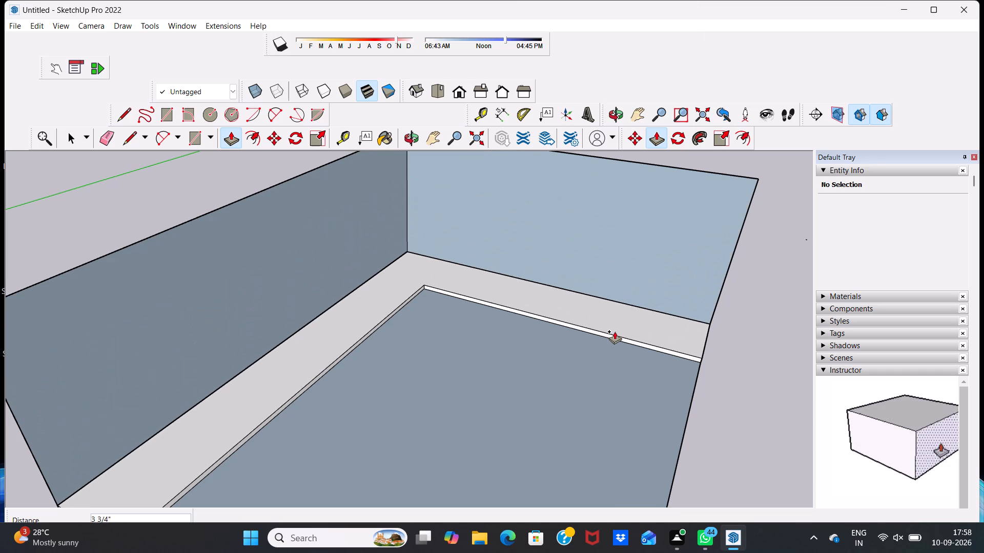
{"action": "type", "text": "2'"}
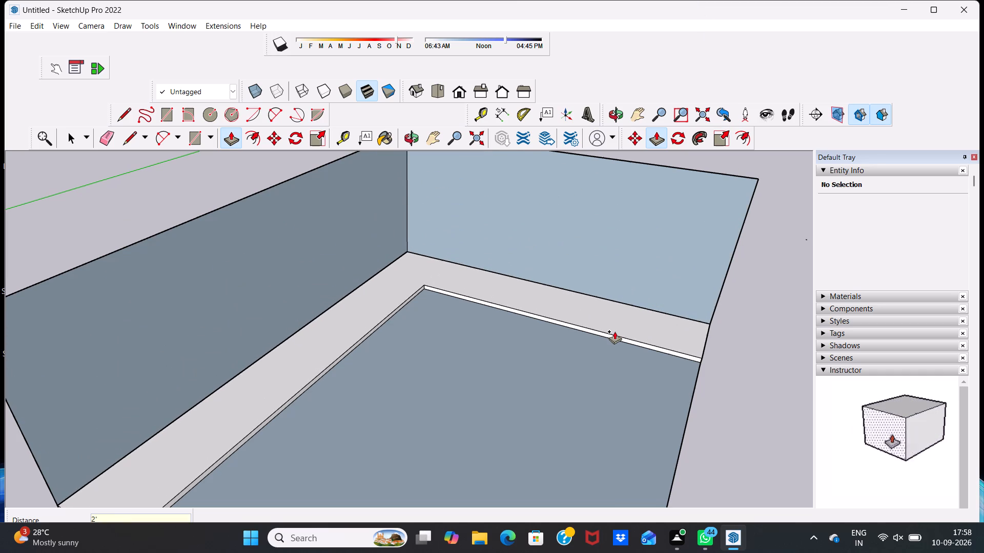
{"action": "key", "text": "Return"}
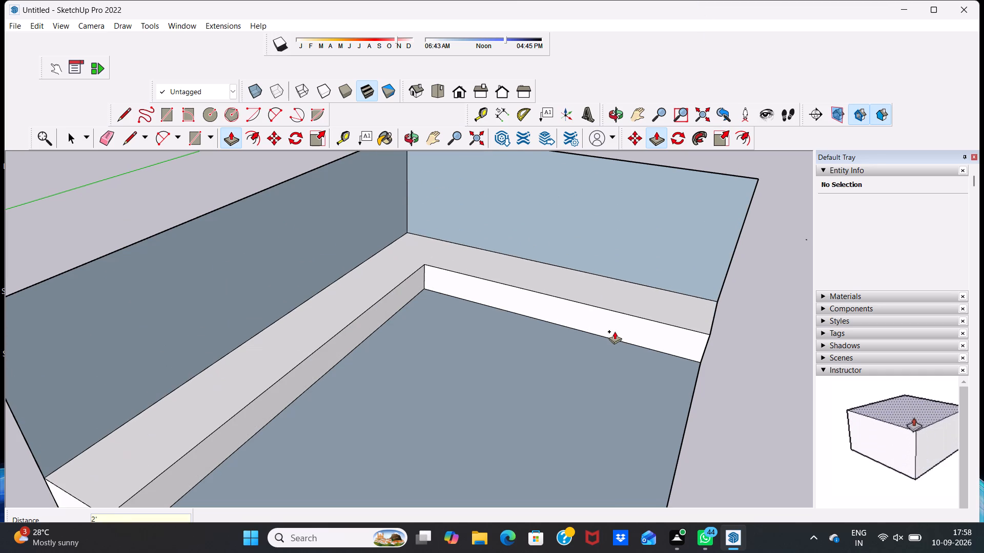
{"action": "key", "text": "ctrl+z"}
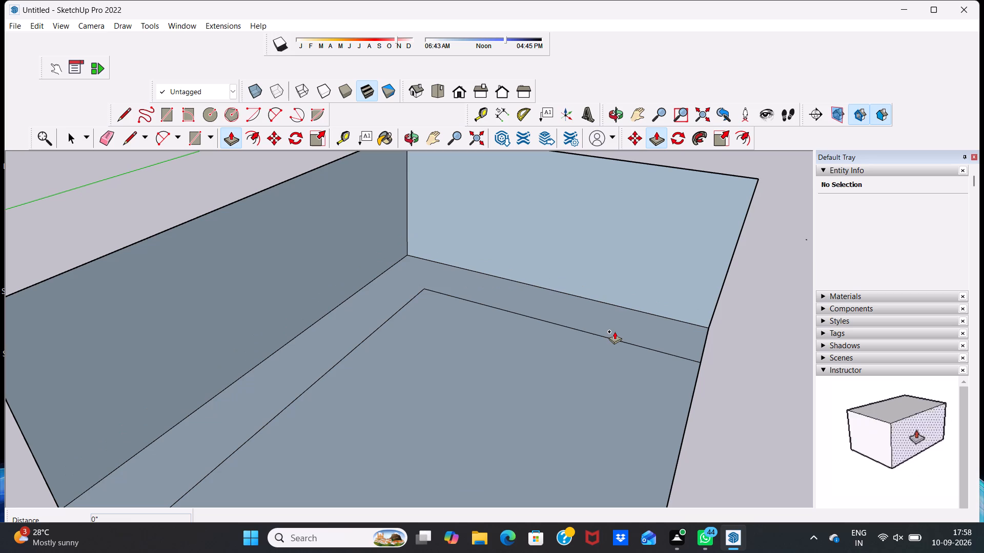
Push/Pull the L-shaped floor strip up 3".
{"action": "left_click", "coordinate": [644, 319]}
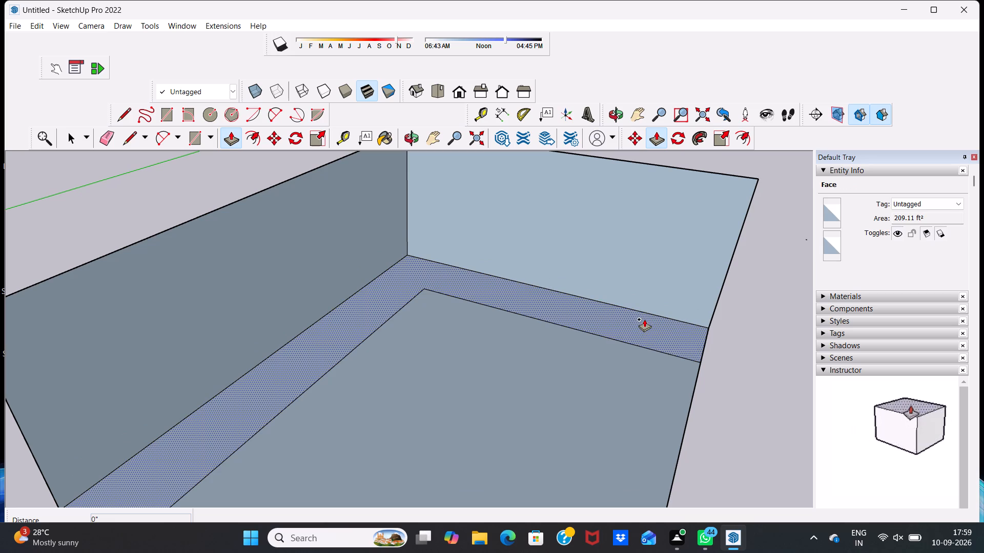
{"action": "key", "text": "2"}
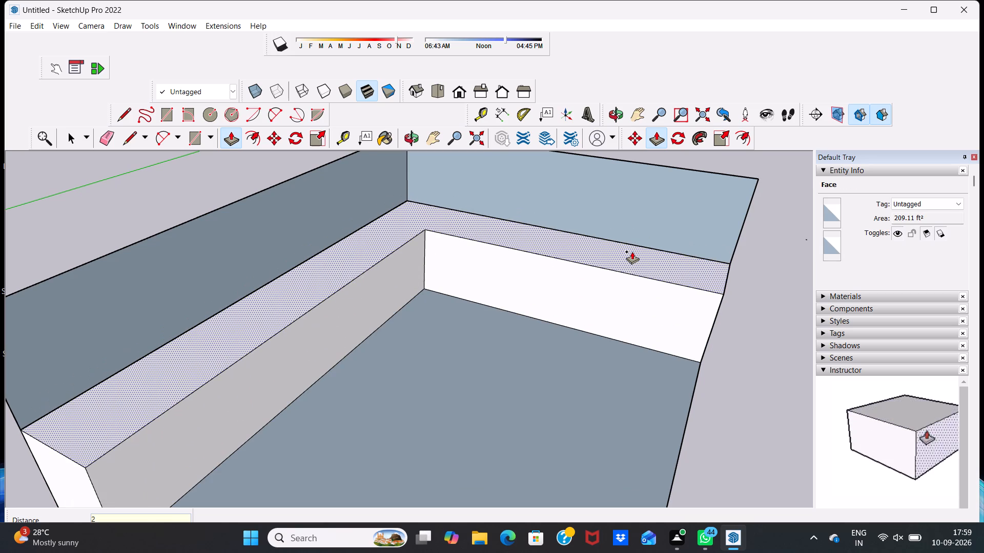
{"action": "key", "text": "BackSpace"}
{"action": "type", "text": "3\""}
{"action": "key", "text": "Return"}
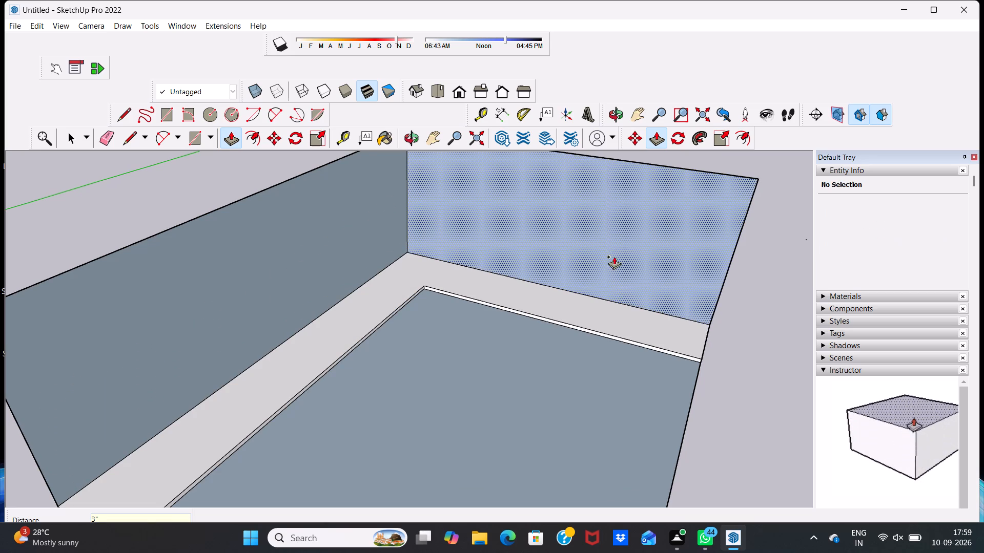
Push/Pull the remaining floor area inside the L-shaped strip up 3".
{"action": "scroll", "coordinate": [715, 318], "scroll_direction": "up", "scroll_amount": 4}
{"action": "scroll", "coordinate": [666, 352], "scroll_direction": "up", "scroll_amount": 5}
{"action": "scroll", "coordinate": [672, 349], "scroll_direction": "down", "scroll_amount": 5}
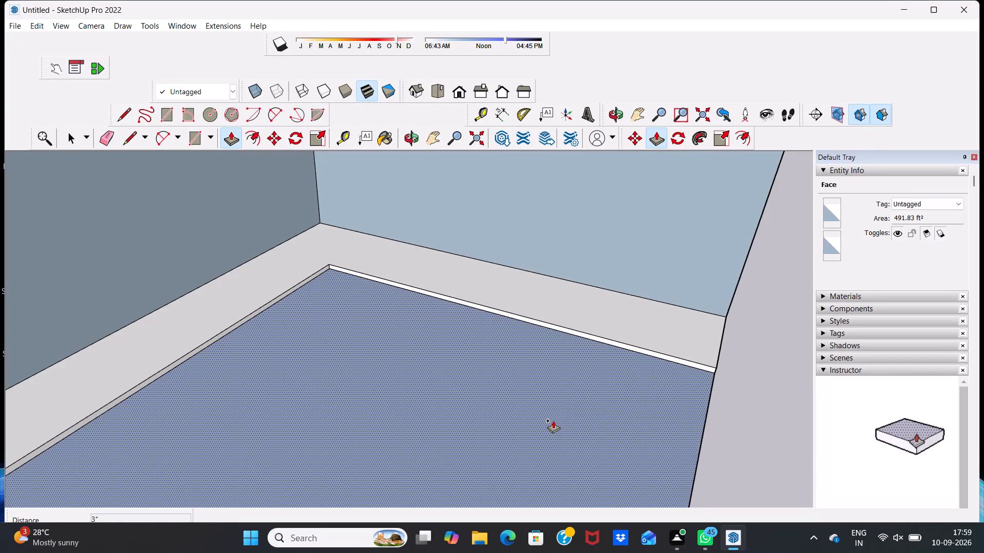
{"action": "left_click", "coordinate": [553, 420]}
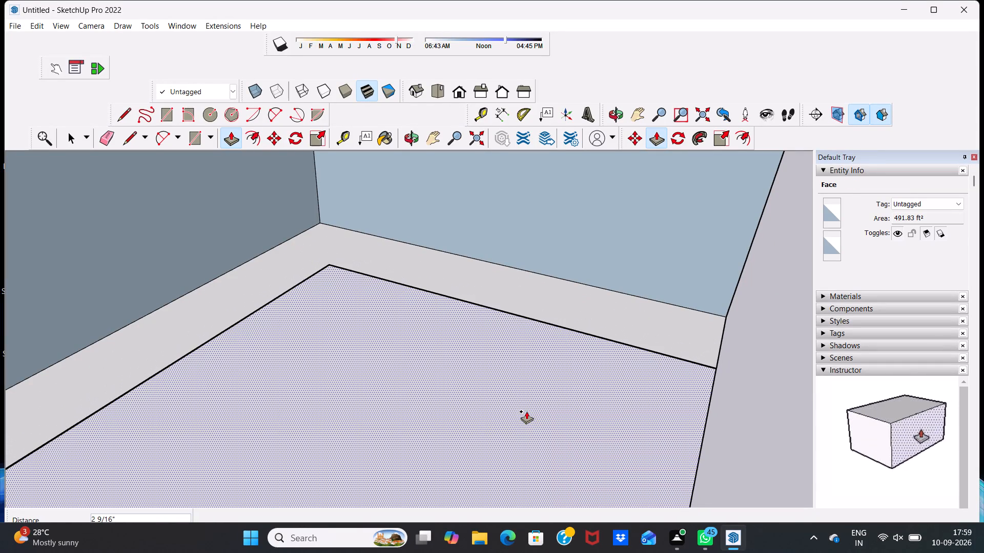
{"action": "key", "text": "3"}
{"action": "key", "text": "shift+quotedbl"}
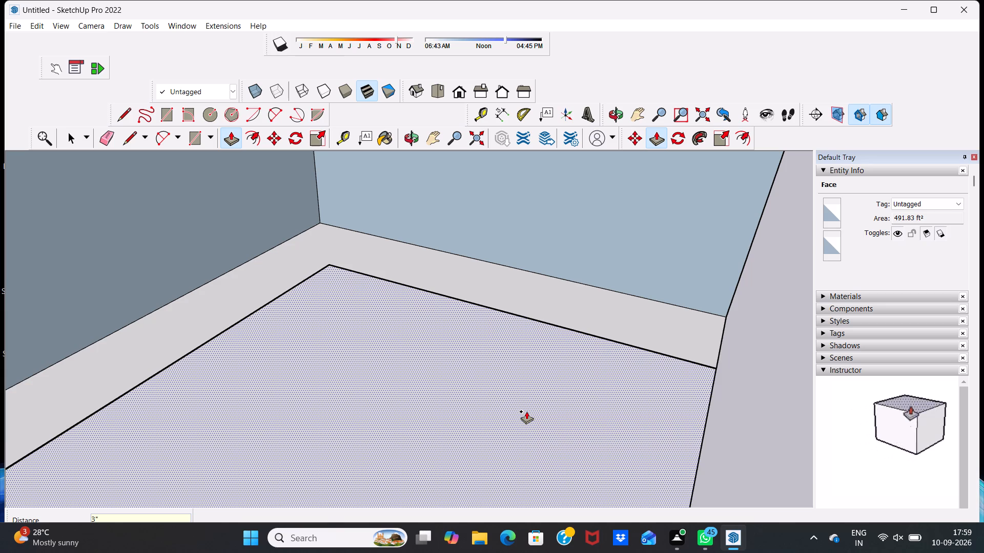
{"action": "key", "text": "Return"}
Push/Pull the inner faces of the long wall and the short wall 3" into the room to thicken both walls.
{"action": "scroll", "coordinate": [526, 411], "scroll_direction": "down", "scroll_amount": 5}
{"action": "scroll", "coordinate": [616, 401], "scroll_direction": "down", "scroll_amount": 4}
{"action": "scroll", "coordinate": [581, 361], "scroll_direction": "down", "scroll_amount": 5}
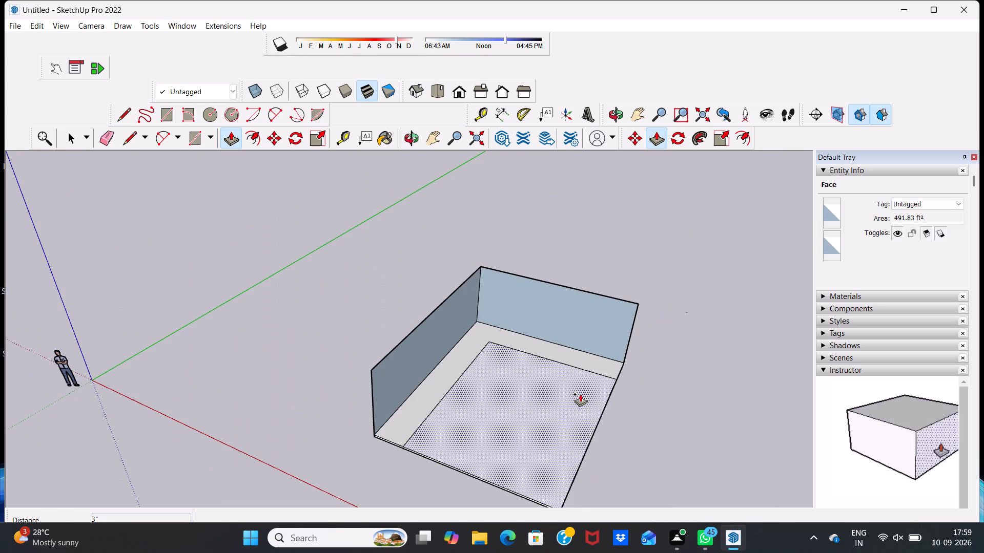
{"action": "middle_click_drag", "start_coordinate": [538, 458], "coordinate": [437, 358]}
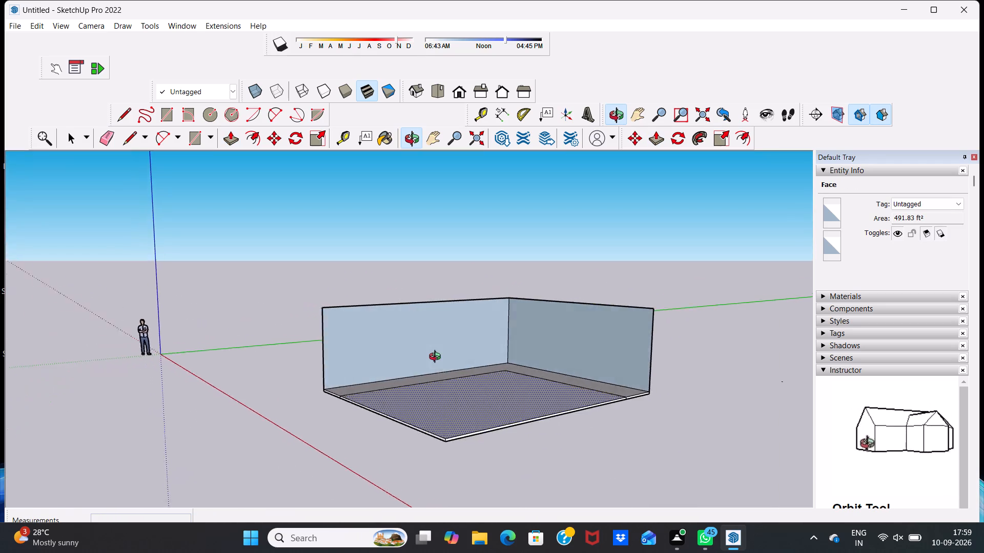
{"action": "middle_click_drag", "start_coordinate": [437, 358], "coordinate": [387, 379]}
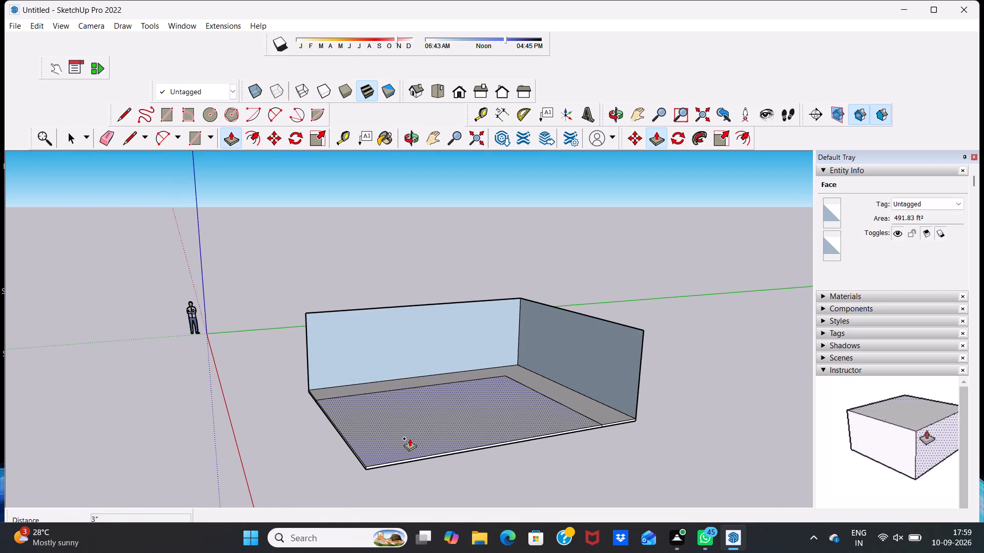
{"action": "scroll", "coordinate": [420, 451], "scroll_direction": "down", "scroll_amount": 4}
{"action": "scroll", "coordinate": [434, 432], "scroll_direction": "up", "scroll_amount": 6}
{"action": "middle_click_drag", "start_coordinate": [448, 407], "coordinate": [440, 516]}
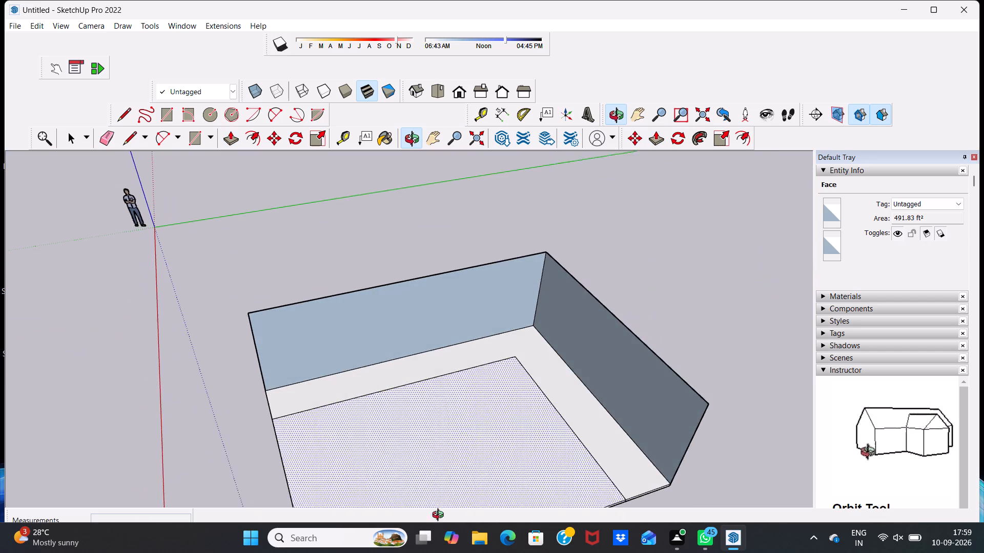
{"action": "middle_click_drag", "start_coordinate": [440, 516], "coordinate": [440, 518]}
{"action": "scroll", "coordinate": [496, 346], "scroll_direction": "up", "scroll_amount": 4}
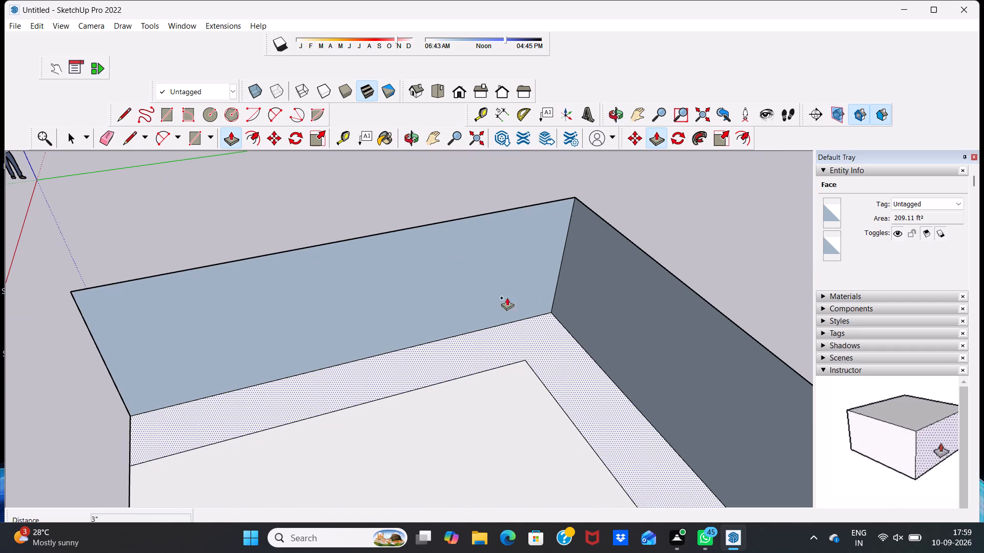
{"action": "left_click", "coordinate": [458, 273]}
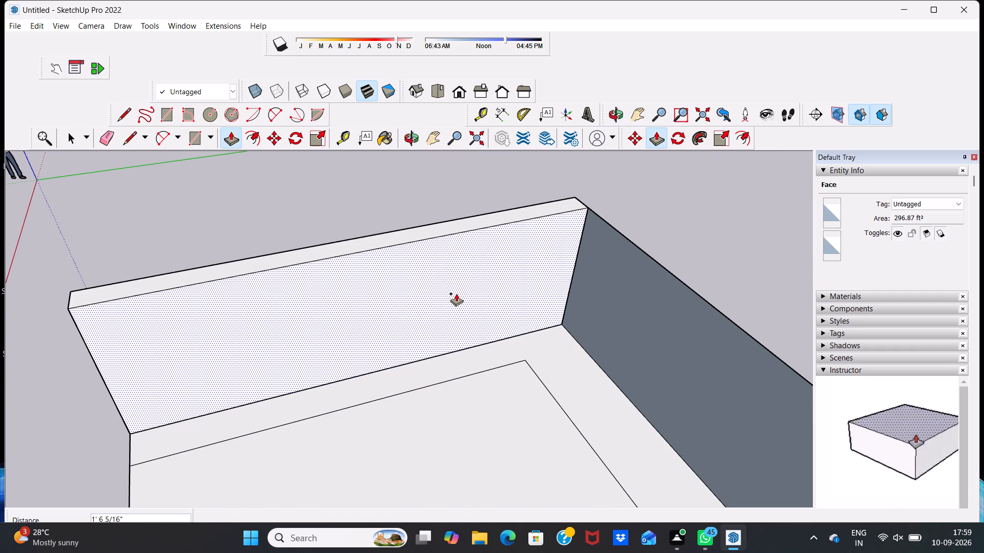
{"action": "type", "text": "3\""}
{"action": "key", "text": "Return"}
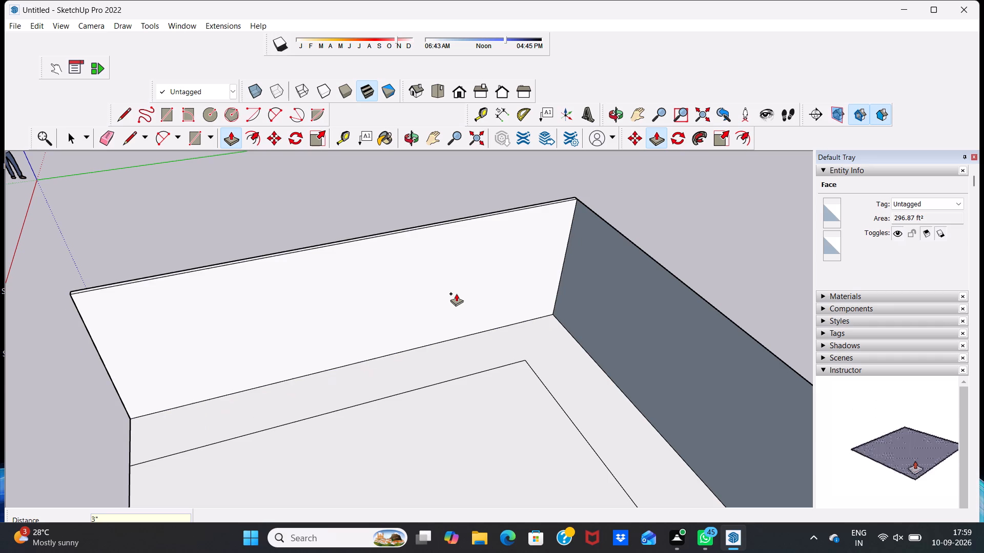
{"action": "left_click", "coordinate": [684, 359]}
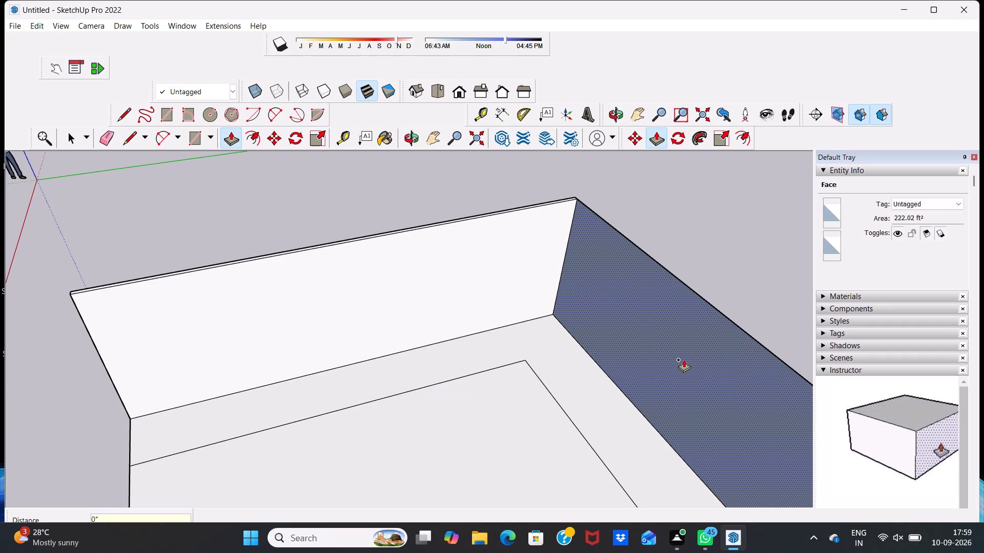
{"action": "type", "text": "3\""}
{"action": "key", "text": "Return"}
Push/Pull the L-shaped strip along the walls up 2" above the floor.
{"action": "scroll", "coordinate": [671, 369], "scroll_direction": "up", "scroll_amount": 2}
{"action": "scroll", "coordinate": [628, 341], "scroll_direction": "down", "scroll_amount": 9}
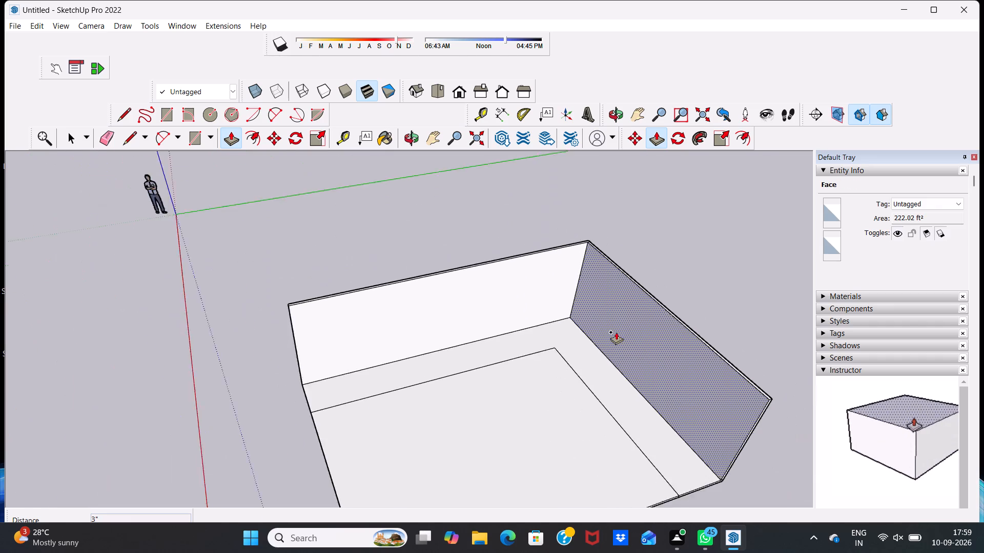
{"action": "scroll", "coordinate": [587, 403], "scroll_direction": "up", "scroll_amount": 3}
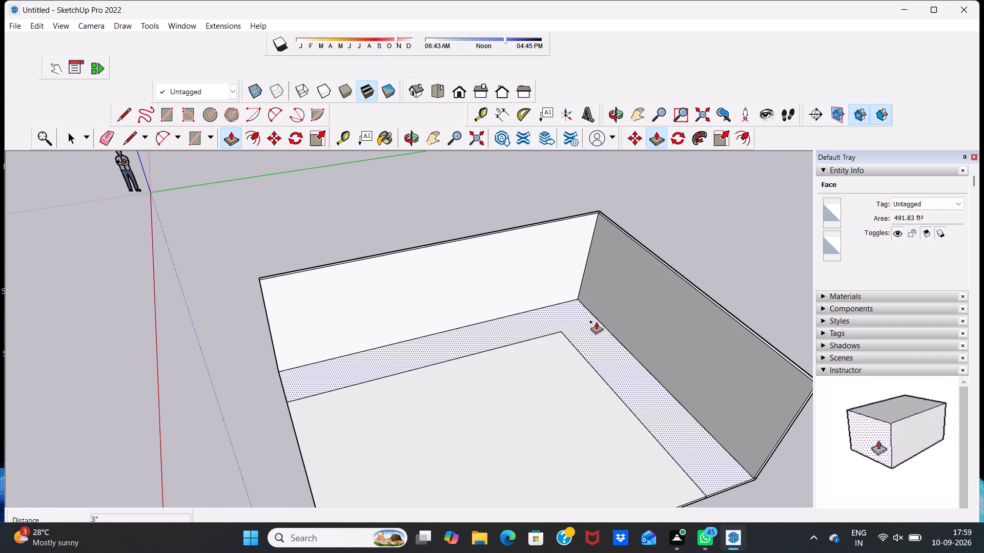
{"action": "left_click", "coordinate": [587, 329]}
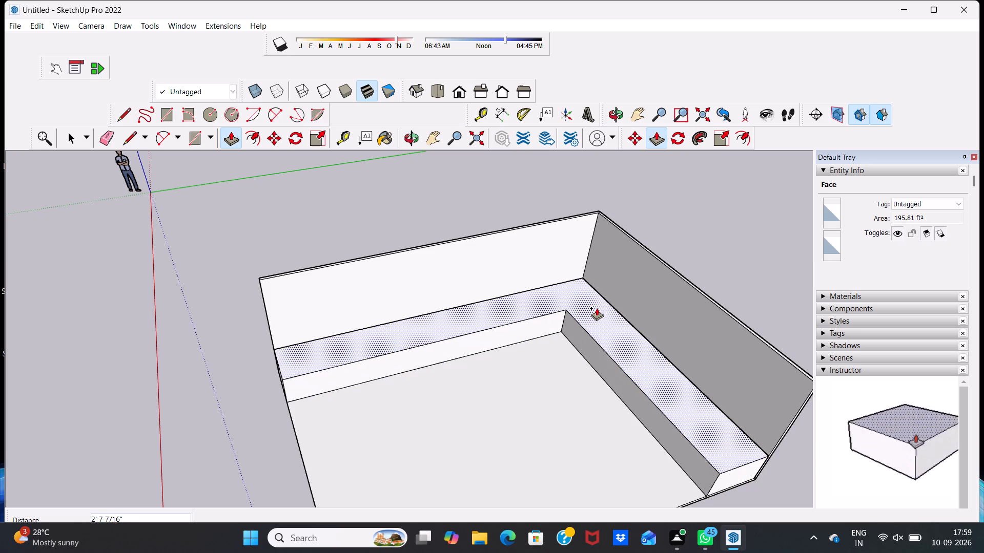
{"action": "type", "text": "2\""}
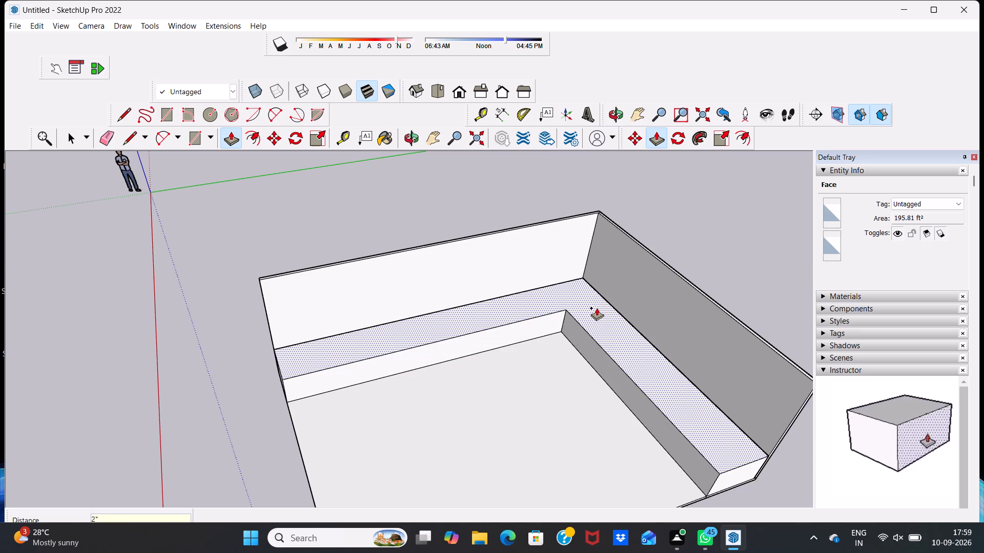
{"action": "key", "text": "Return"}
Examine the raised L-shaped strip, the thickened walls and the floor from several angles and distances.
{"action": "scroll", "coordinate": [533, 306], "scroll_direction": "up", "scroll_amount": 8}
{"action": "scroll", "coordinate": [456, 358], "scroll_direction": "up", "scroll_amount": 4}
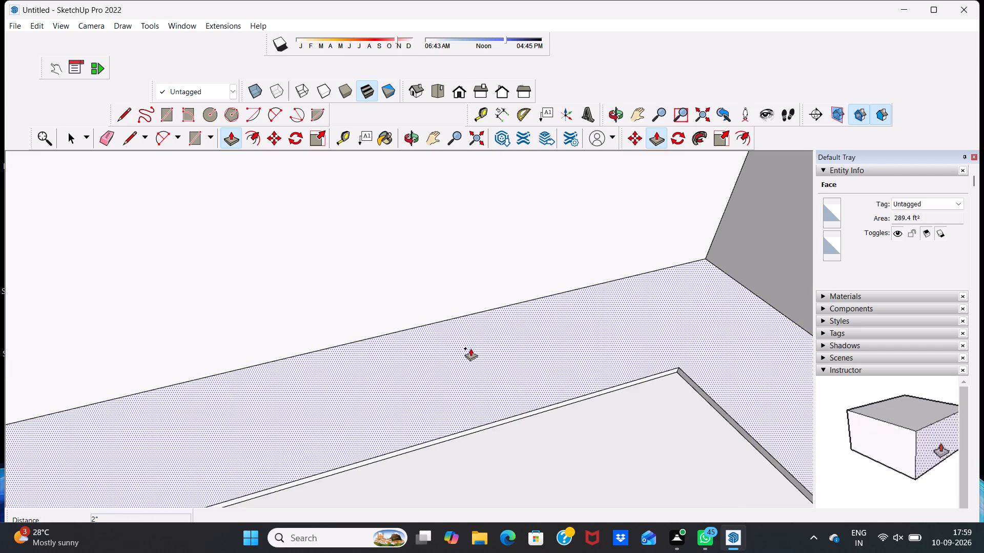
{"action": "scroll", "coordinate": [494, 330], "scroll_direction": "down", "scroll_amount": 12}
{"action": "scroll", "coordinate": [546, 341], "scroll_direction": "down", "scroll_amount": 5}
{"action": "middle_click_drag", "start_coordinate": [530, 345], "coordinate": [632, 291]}
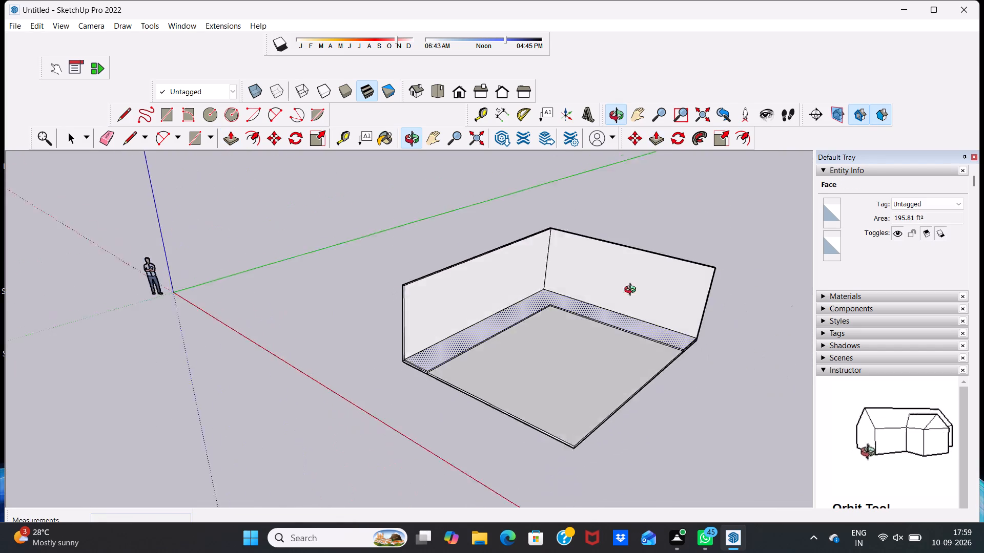
{"action": "middle_click_drag", "start_coordinate": [632, 291], "coordinate": [692, 257]}
{"action": "scroll", "coordinate": [532, 306], "scroll_direction": "up", "scroll_amount": 13}
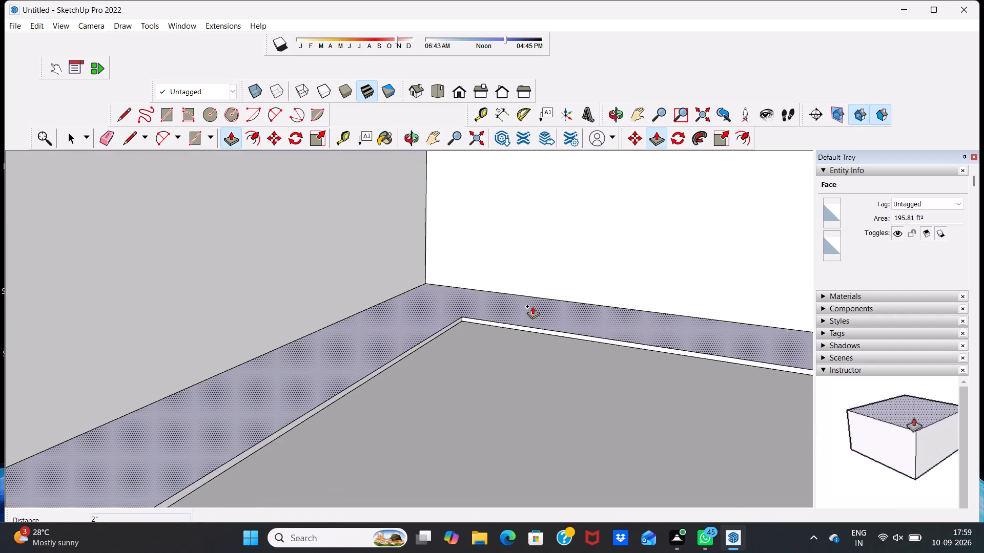
{"action": "scroll", "coordinate": [532, 306], "scroll_direction": "up", "scroll_amount": 1}
{"action": "scroll", "coordinate": [532, 306], "scroll_direction": "down", "scroll_amount": 7}
{"action": "scroll", "coordinate": [478, 303], "scroll_direction": "down", "scroll_amount": 4}
{"action": "scroll", "coordinate": [317, 388], "scroll_direction": "up", "scroll_amount": 4}
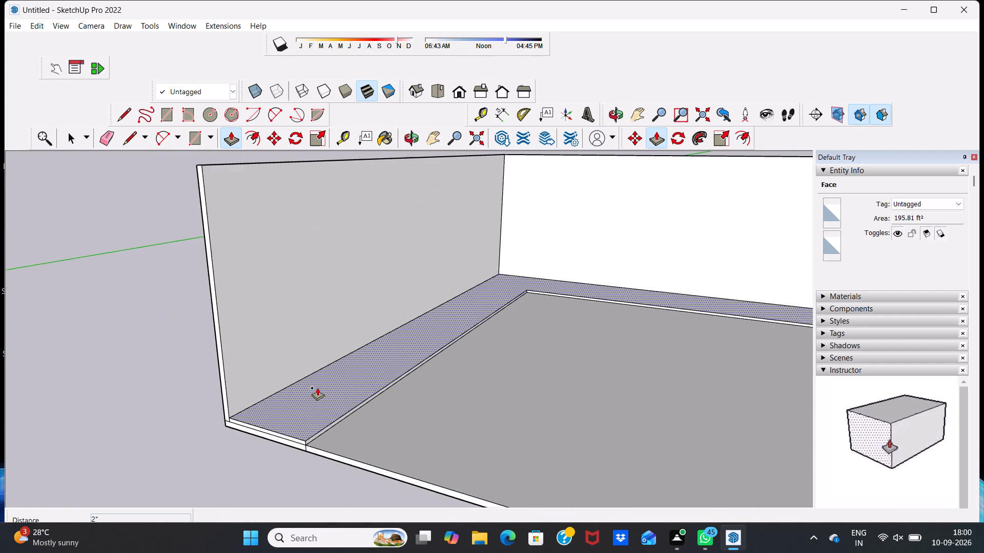
{"action": "scroll", "coordinate": [317, 388], "scroll_direction": "up", "scroll_amount": 5}
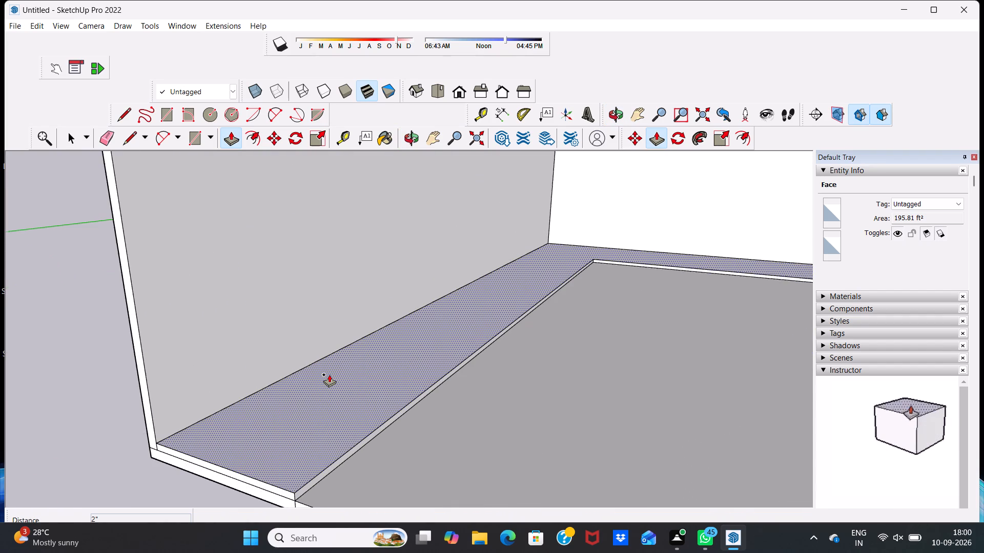
{"action": "scroll", "coordinate": [329, 374], "scroll_direction": "down", "scroll_amount": 10}
{"action": "middle_click_drag", "start_coordinate": [621, 386], "coordinate": [562, 430]}
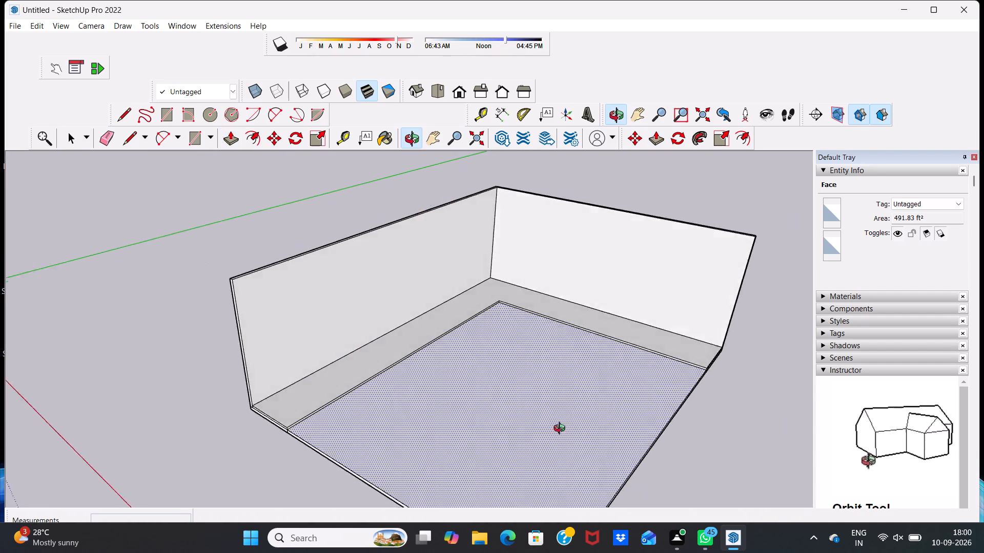
{"action": "middle_click_drag", "start_coordinate": [562, 430], "coordinate": [509, 442]}
{"action": "middle_click_drag", "start_coordinate": [499, 397], "coordinate": [423, 407]}
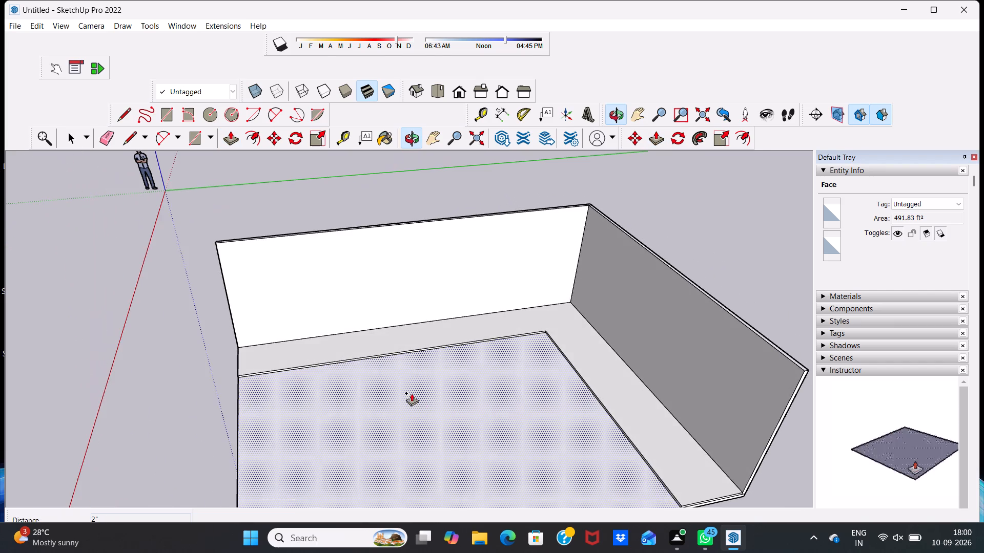
Push/Pull the top face of the L-shaped strip along the walls up 4'.
{"action": "scroll", "coordinate": [458, 323], "scroll_direction": "up", "scroll_amount": 3}
{"action": "left_click", "coordinate": [456, 327]}
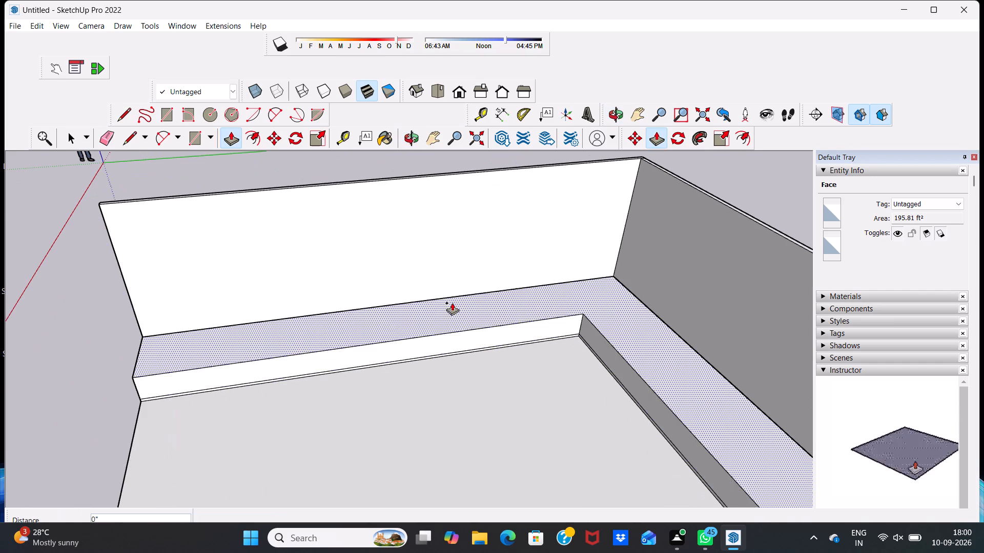
{"action": "key", "text": "4"}
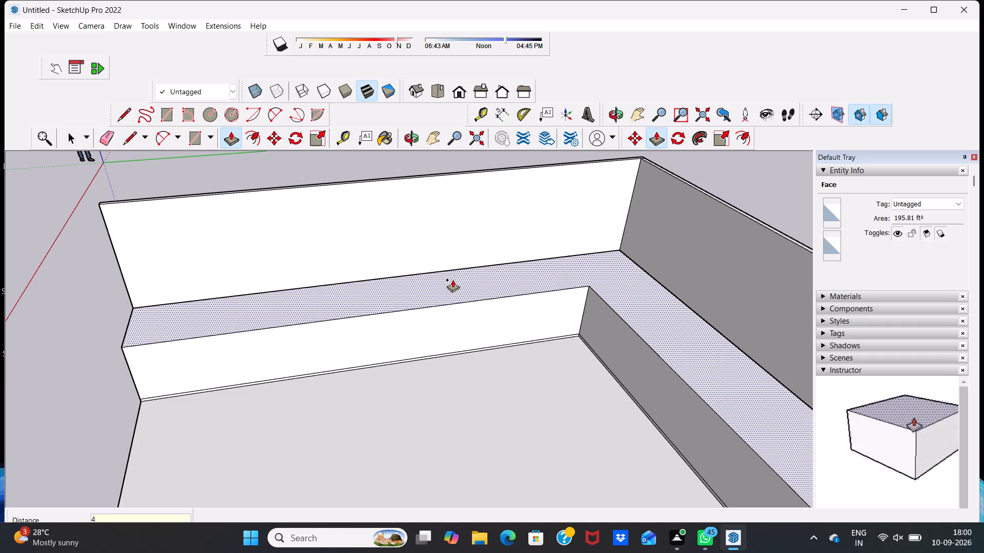
{"action": "key", "text": "apostrophe"}
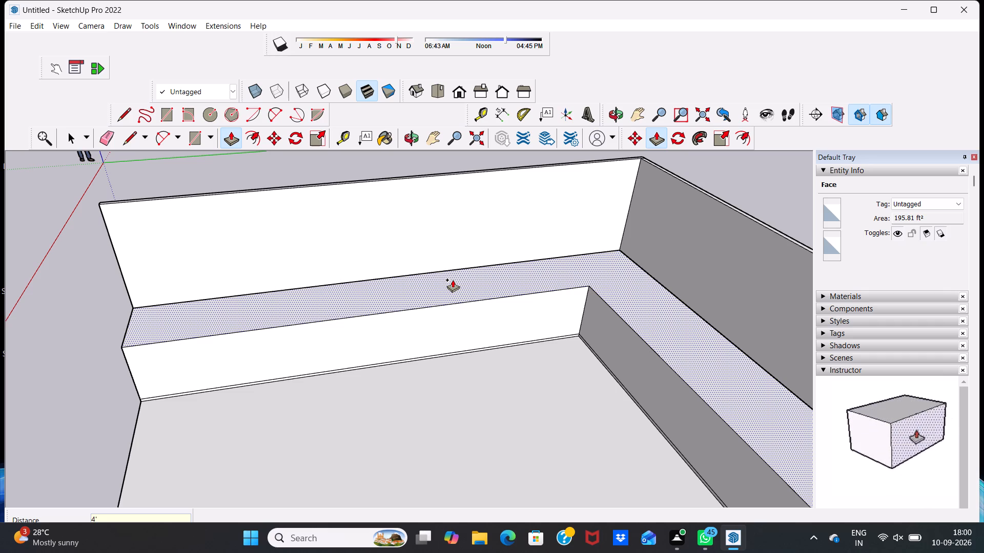
{"action": "key", "text": "Return"}
Examine the raised L-shaped block, its inner corner and the floor edge from several angles and distances.
{"action": "scroll", "coordinate": [453, 280], "scroll_direction": "down", "scroll_amount": 4}
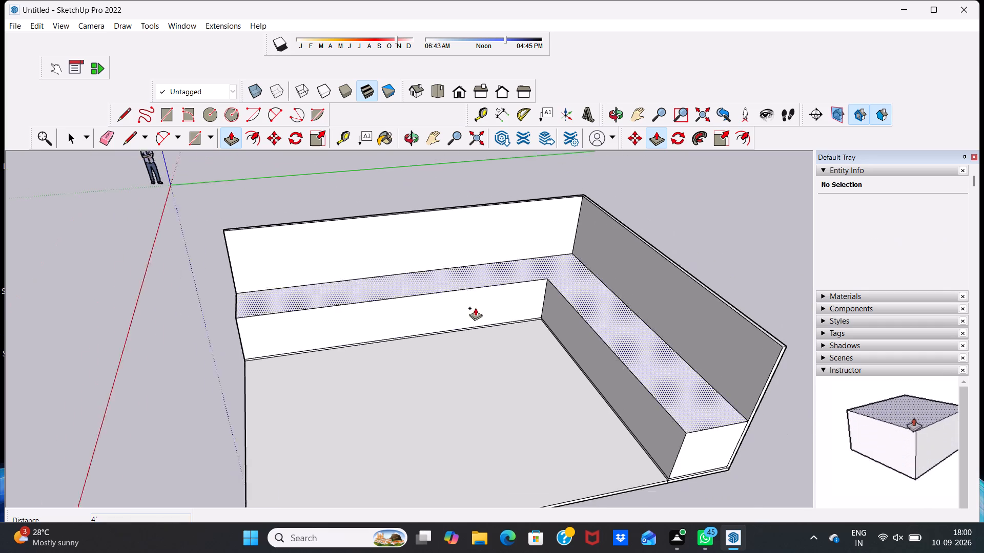
{"action": "scroll", "coordinate": [475, 308], "scroll_direction": "down", "scroll_amount": 2}
{"action": "scroll", "coordinate": [570, 355], "scroll_direction": "up", "scroll_amount": 4}
{"action": "scroll", "coordinate": [570, 355], "scroll_direction": "down", "scroll_amount": 8}
{"action": "scroll", "coordinate": [558, 377], "scroll_direction": "up", "scroll_amount": 4}
{"action": "middle_click_drag", "start_coordinate": [540, 375], "coordinate": [711, 336]}
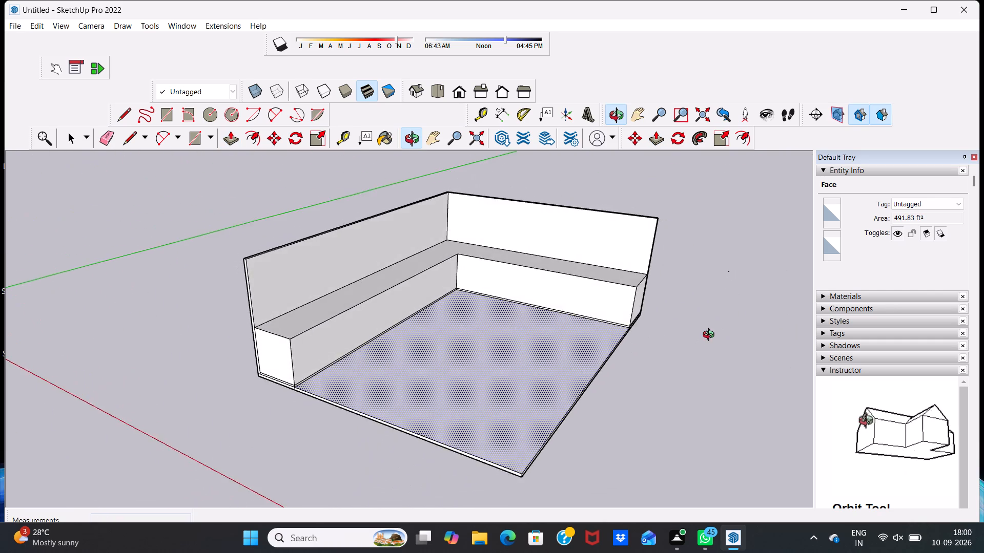
{"action": "middle_click_drag", "start_coordinate": [711, 336], "coordinate": [484, 472]}
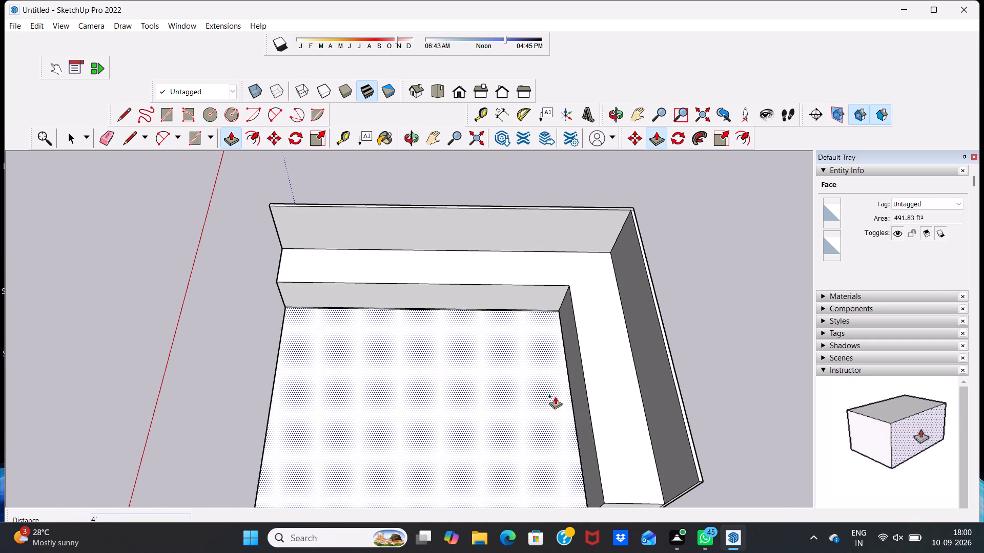
{"action": "scroll", "coordinate": [542, 366], "scroll_direction": "up", "scroll_amount": 9}
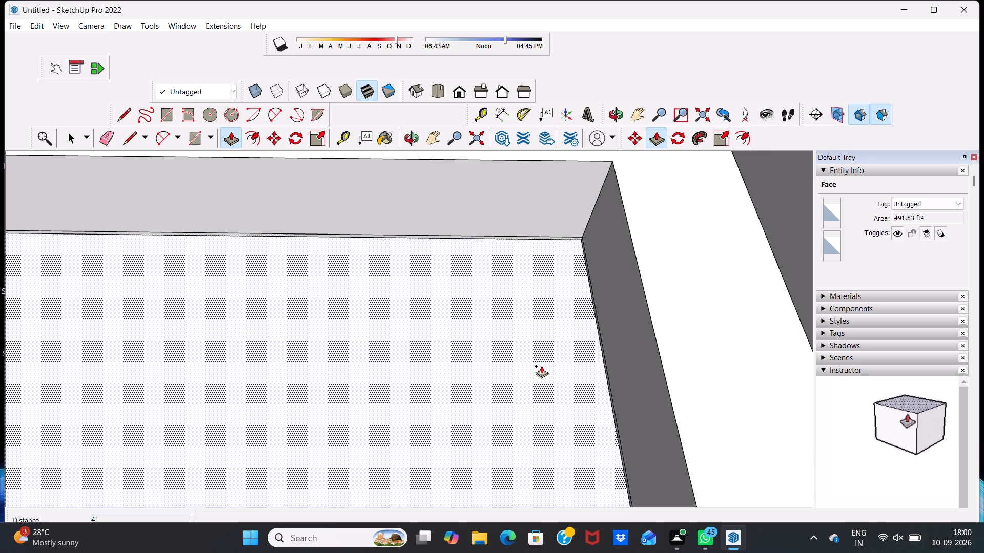
{"action": "scroll", "coordinate": [541, 366], "scroll_direction": "up", "scroll_amount": 1}
{"action": "scroll", "coordinate": [541, 366], "scroll_direction": "down", "scroll_amount": 6}
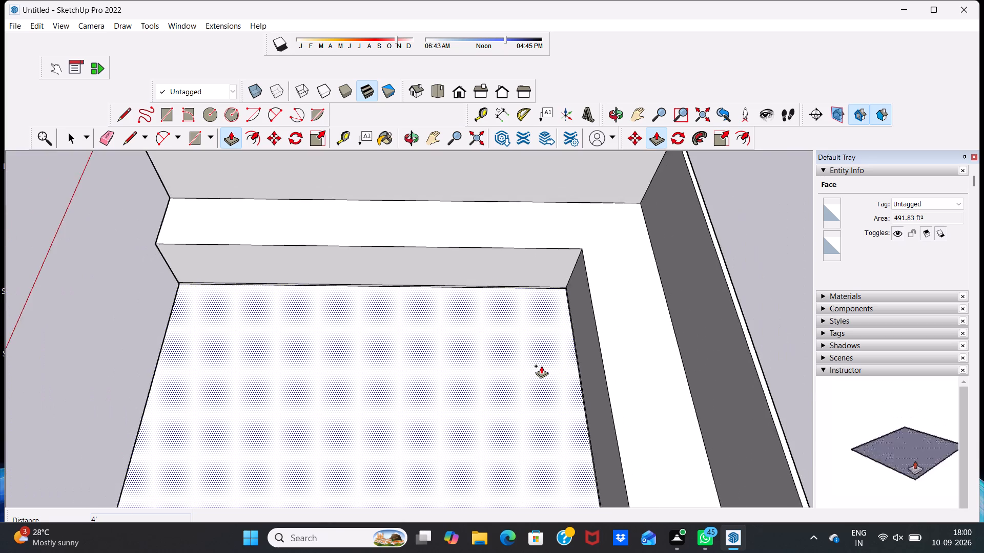
{"action": "scroll", "coordinate": [541, 366], "scroll_direction": "down", "scroll_amount": 6}
{"action": "middle_click_drag", "start_coordinate": [510, 373], "coordinate": [560, 280]}
{"action": "scroll", "coordinate": [558, 295], "scroll_direction": "up", "scroll_amount": 2}
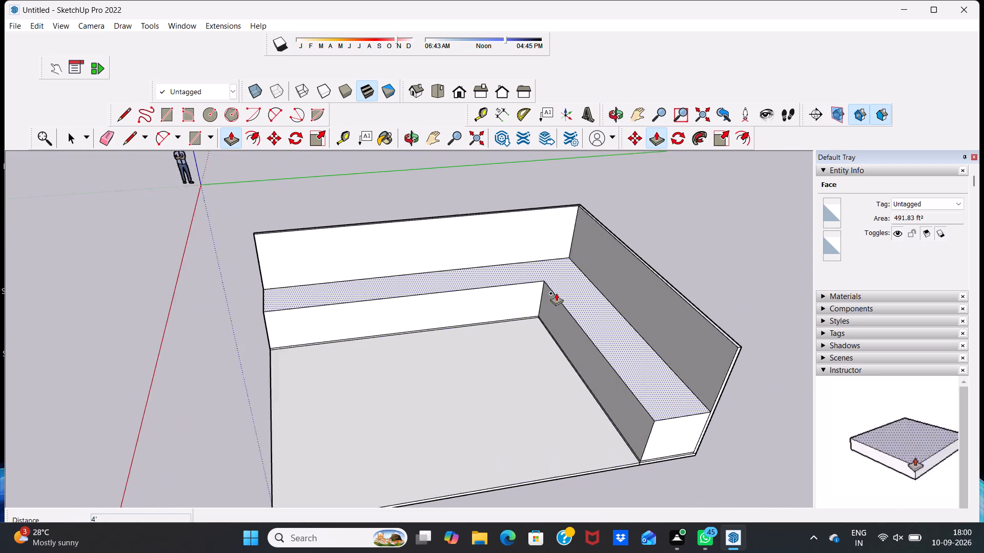
{"action": "scroll", "coordinate": [556, 293], "scroll_direction": "up", "scroll_amount": 9}
{"action": "scroll", "coordinate": [563, 292], "scroll_direction": "down", "scroll_amount": 6}
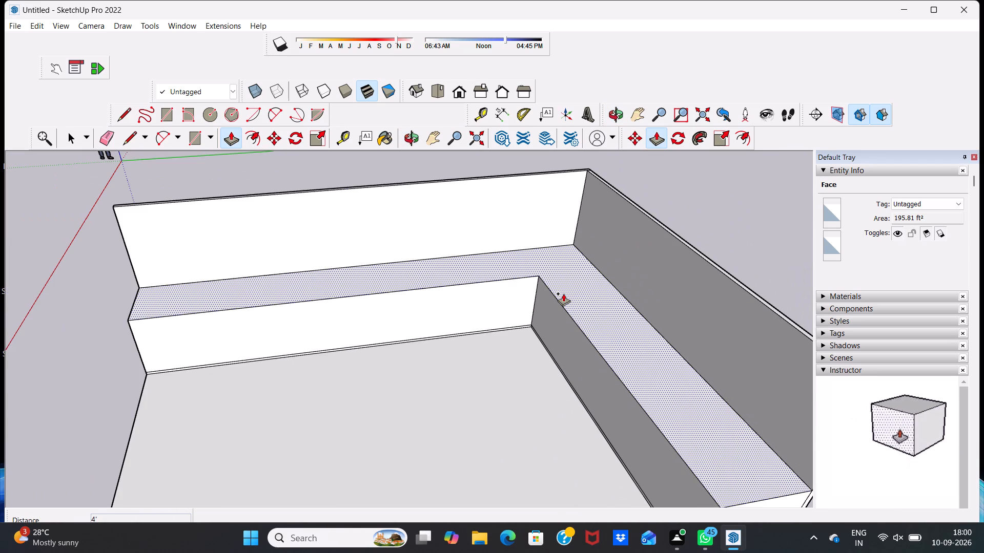
{"action": "scroll", "coordinate": [553, 287], "scroll_direction": "down", "scroll_amount": 2}
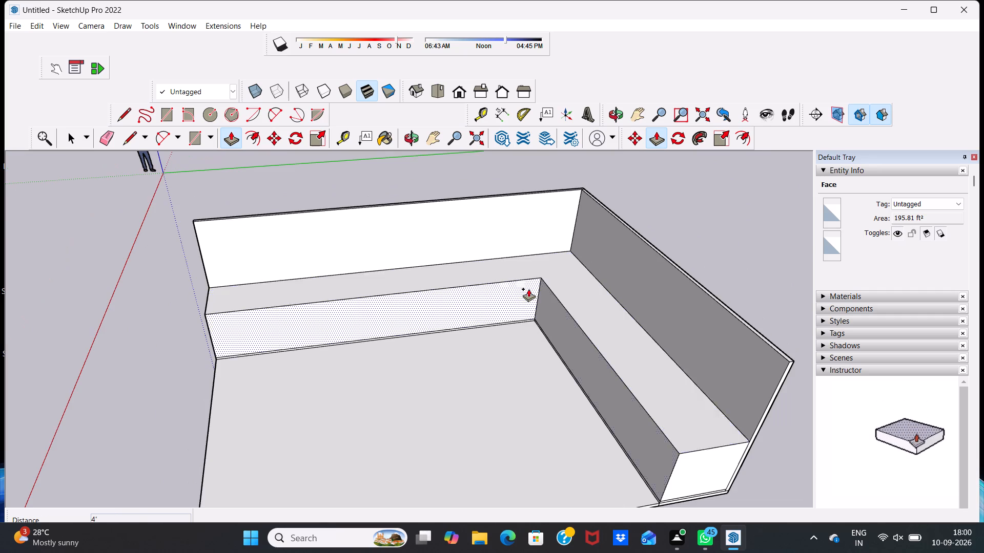
Push/Pull the top face of the L-shaped block up another 1" as a thin top slab.
{"action": "scroll", "coordinate": [533, 290], "scroll_direction": "up", "scroll_amount": 4}
{"action": "scroll", "coordinate": [481, 273], "scroll_direction": "up", "scroll_amount": 4}
{"action": "left_click", "coordinate": [470, 270]}
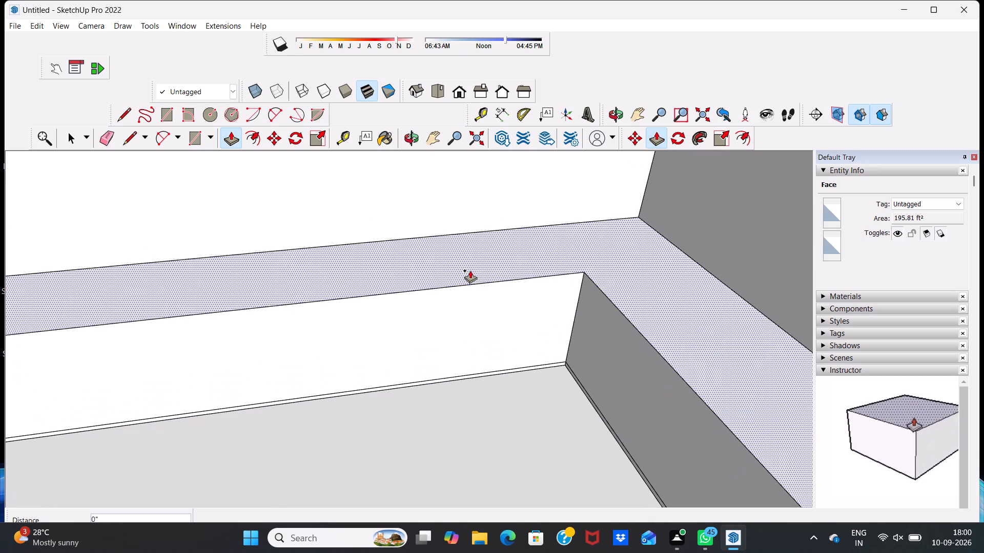
{"action": "type", "text": "1\""}
{"action": "key", "text": "Return"}
Examine the L-shaped counter with its thin top slab from close up, from the top view, from below and from the front.
{"action": "scroll", "coordinate": [489, 269], "scroll_direction": "up", "scroll_amount": 3}
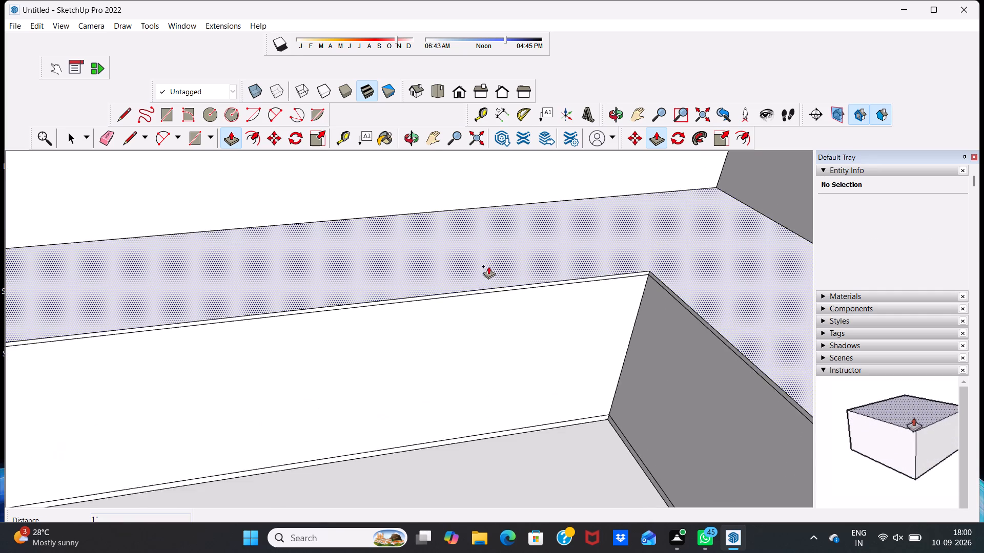
{"action": "scroll", "coordinate": [488, 266], "scroll_direction": "up", "scroll_amount": 8}
{"action": "scroll", "coordinate": [485, 257], "scroll_direction": "down", "scroll_amount": 5}
{"action": "scroll", "coordinate": [514, 309], "scroll_direction": "down", "scroll_amount": 5}
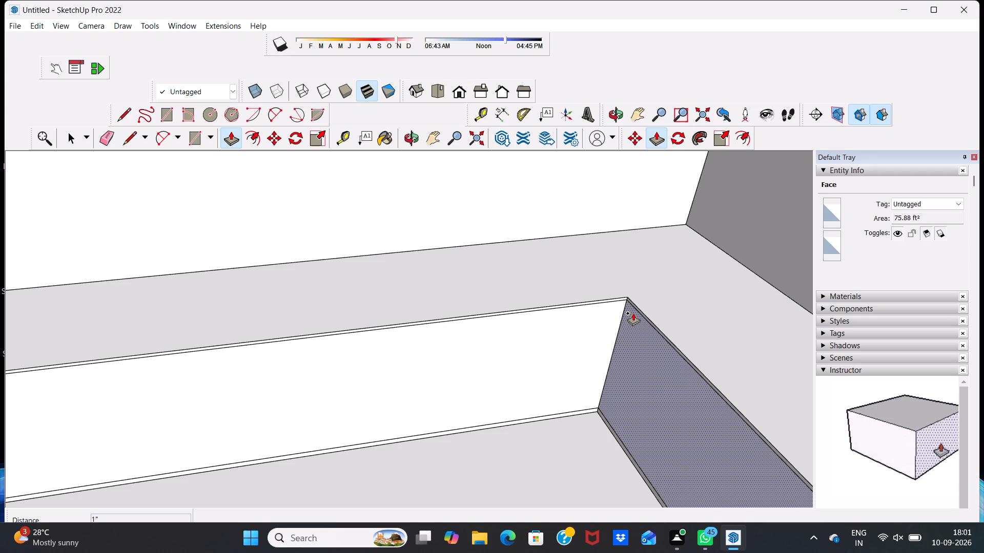
{"action": "key", "text": "space"}
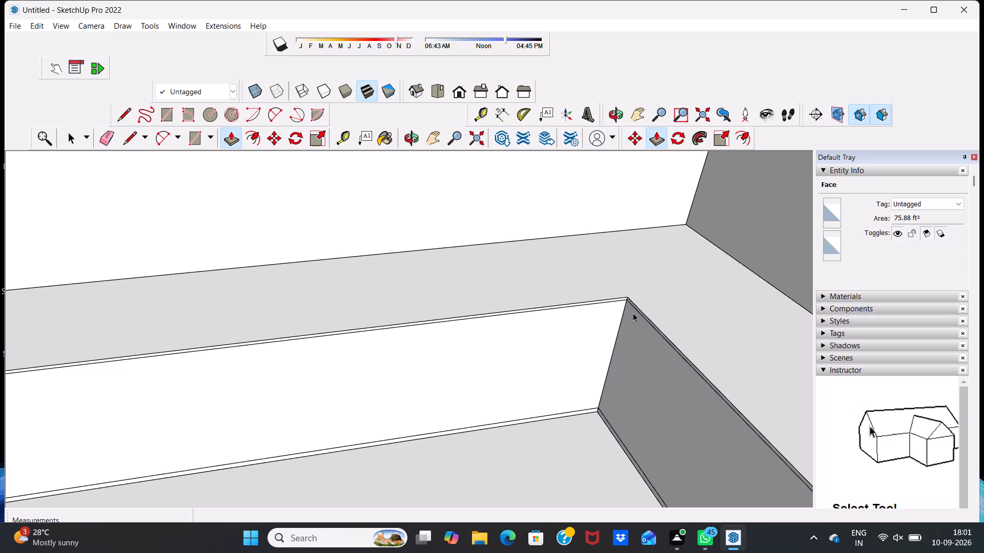
{"action": "scroll", "coordinate": [633, 313], "scroll_direction": "down", "scroll_amount": 6}
{"action": "scroll", "coordinate": [550, 340], "scroll_direction": "down", "scroll_amount": 6}
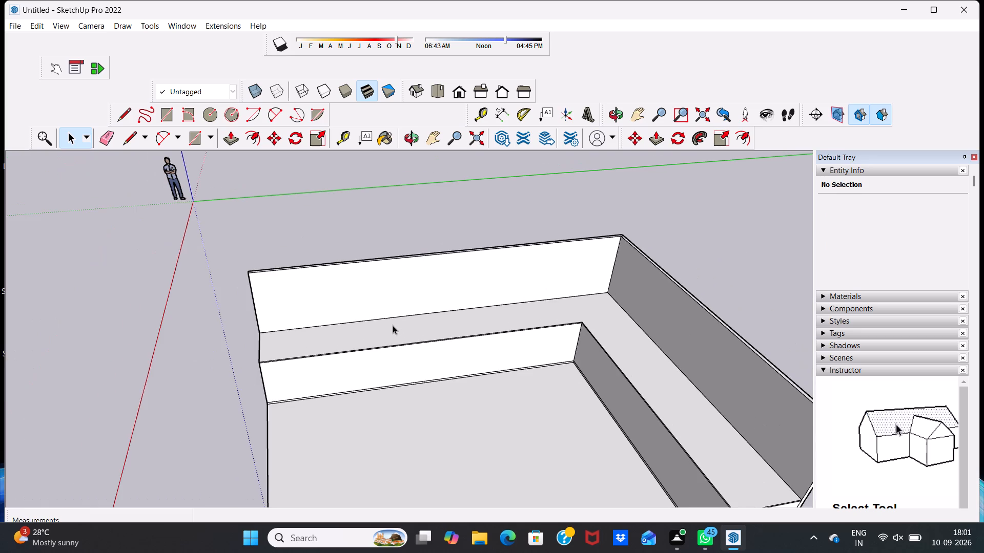
{"action": "scroll", "coordinate": [374, 318], "scroll_direction": "up", "scroll_amount": 5}
{"action": "scroll", "coordinate": [310, 398], "scroll_direction": "down", "scroll_amount": 8}
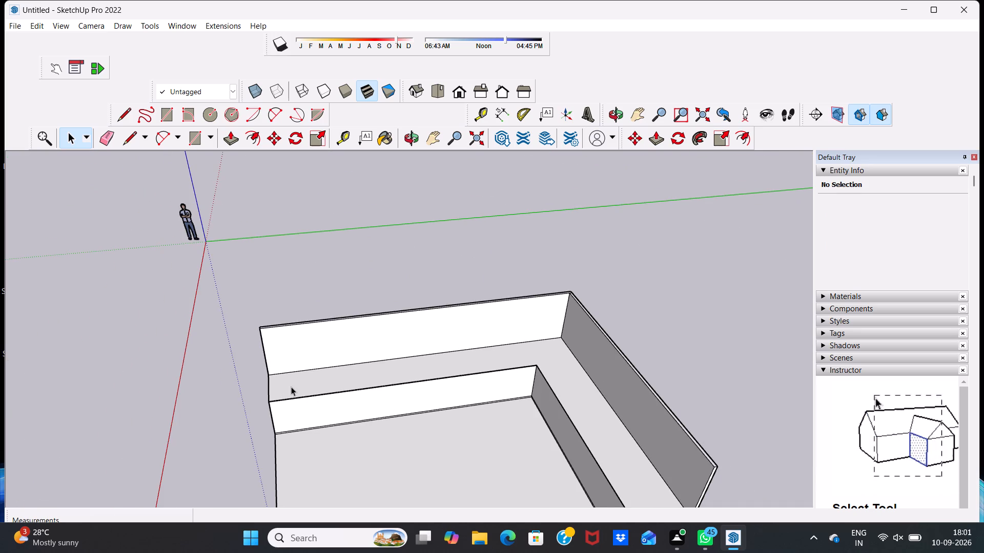
{"action": "scroll", "coordinate": [291, 387], "scroll_direction": "up", "scroll_amount": 1}
{"action": "scroll", "coordinate": [291, 387], "scroll_direction": "down", "scroll_amount": 5}
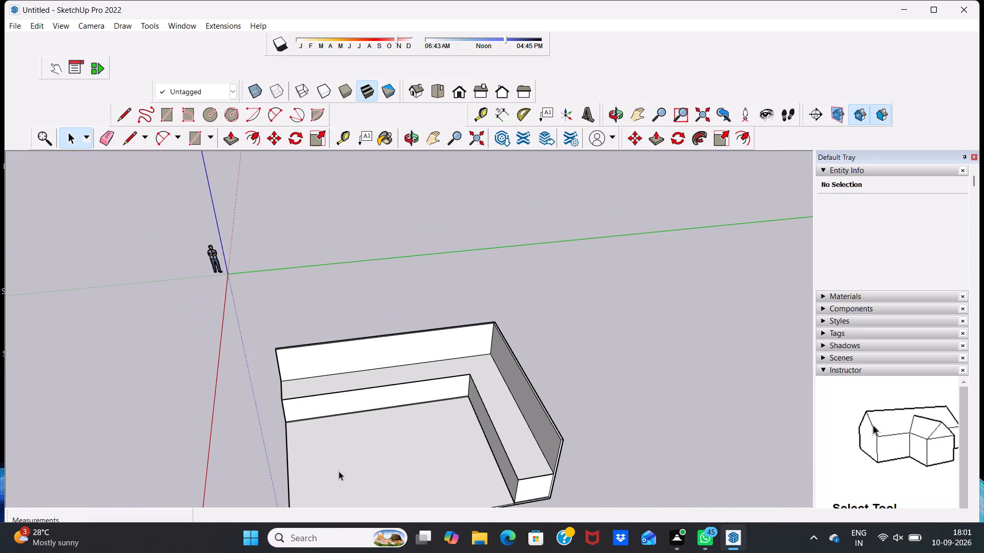
{"action": "middle_click_drag", "start_coordinate": [339, 471], "coordinate": [486, 429]}
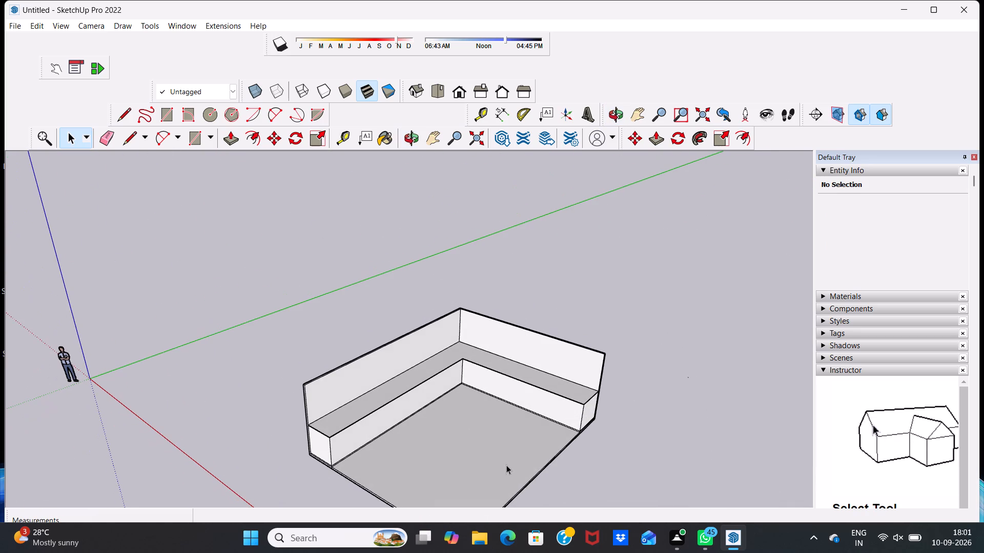
{"action": "middle_click_drag", "start_coordinate": [348, 458], "coordinate": [263, 446]}
{"action": "middle_click", "coordinate": [470, 459]}
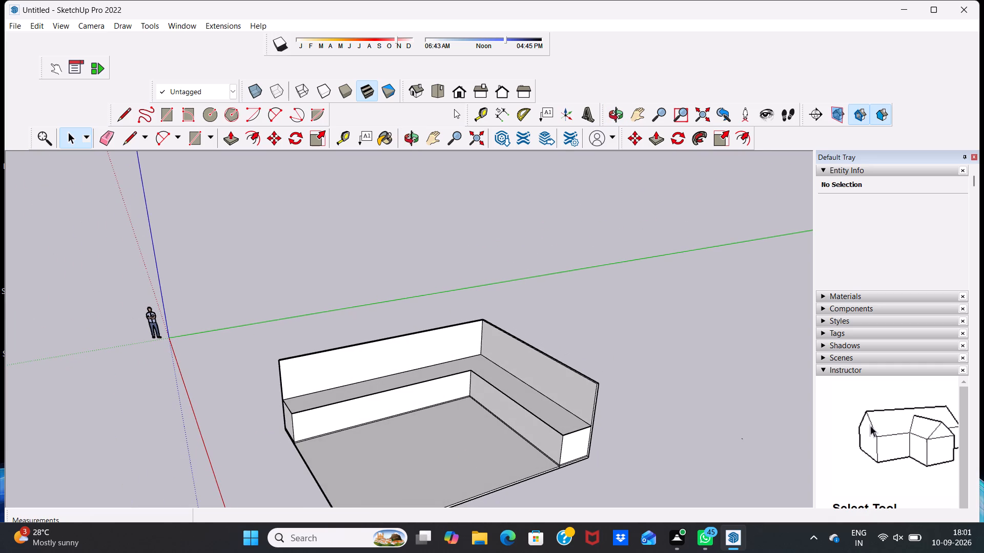
{"action": "left_click", "coordinate": [438, 86]}
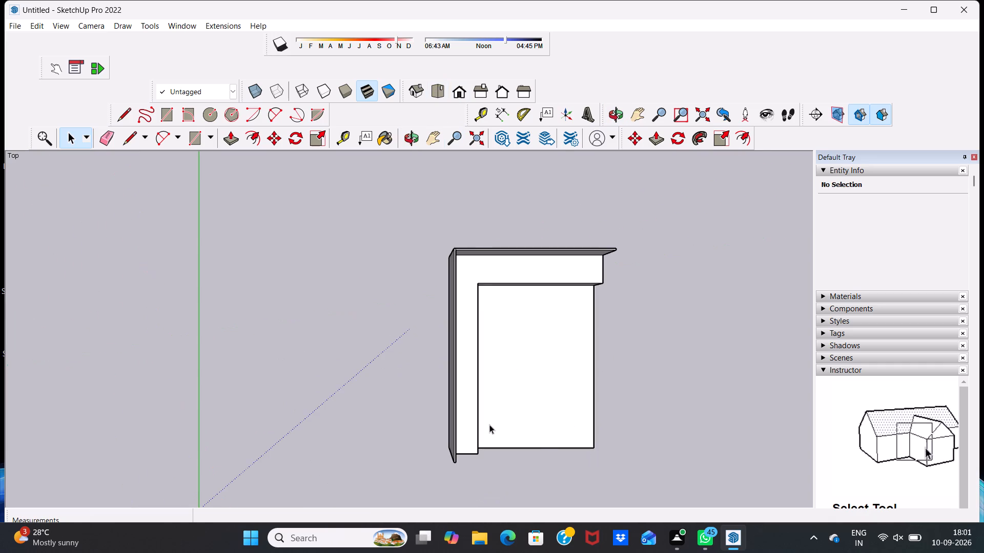
{"action": "middle_click_drag", "start_coordinate": [537, 444], "coordinate": [463, 428]}
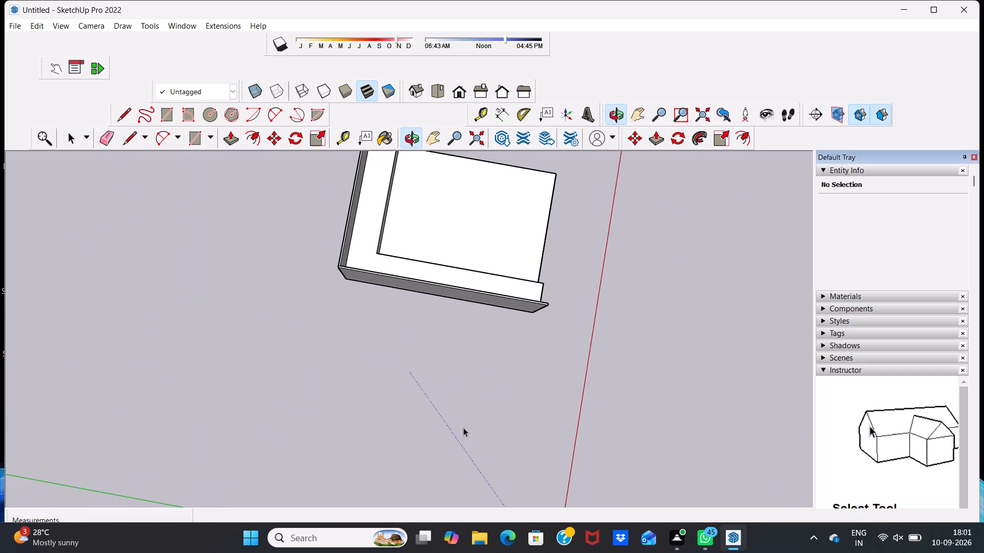
{"action": "middle_click_drag", "start_coordinate": [619, 346], "coordinate": [514, 376]}
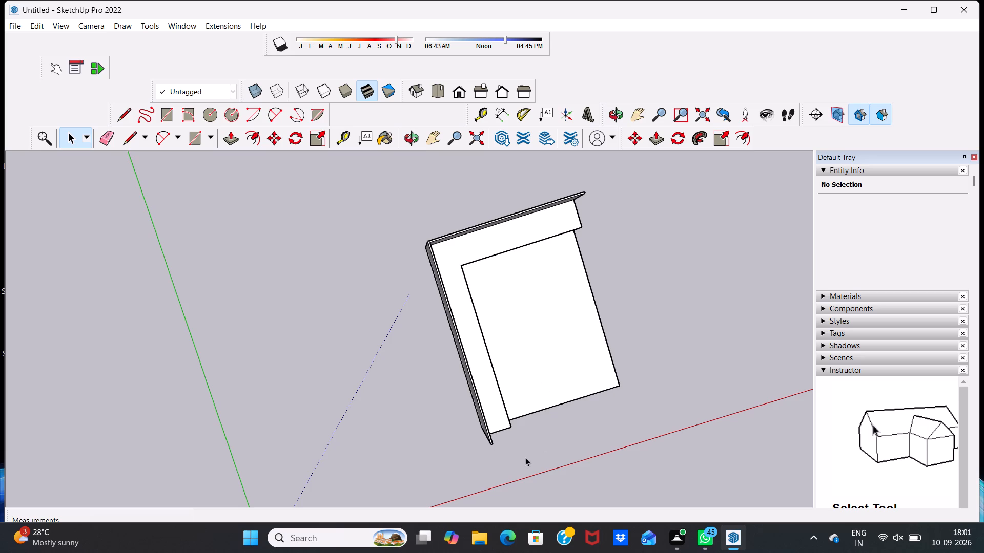
{"action": "middle_click_drag", "start_coordinate": [525, 457], "coordinate": [538, 308]}
{"action": "middle_click_drag", "start_coordinate": [512, 423], "coordinate": [158, 78]}
{"action": "scroll", "coordinate": [134, 146], "scroll_direction": "down", "scroll_amount": 1}
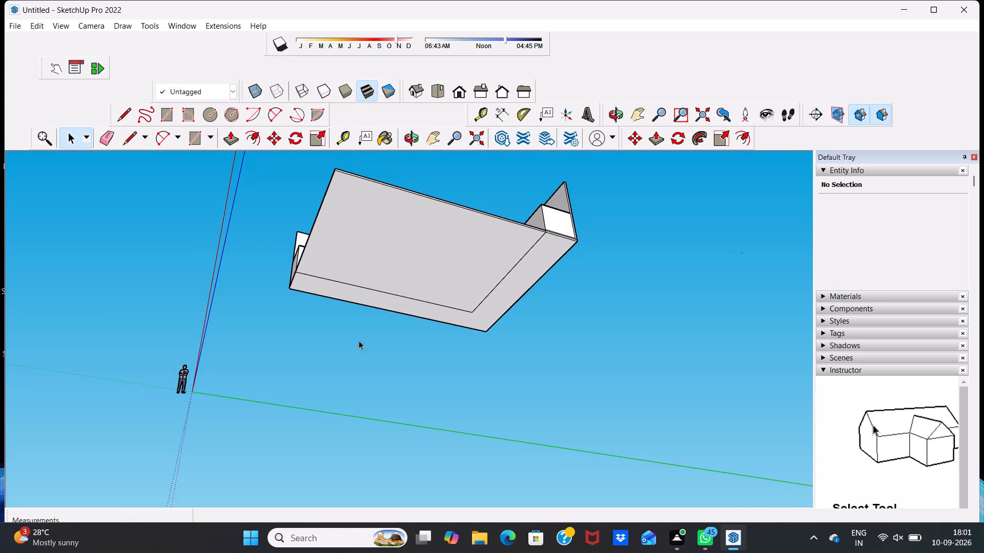
{"action": "middle_click_drag", "start_coordinate": [375, 258], "coordinate": [335, 464]}
{"action": "middle_click_drag", "start_coordinate": [422, 303], "coordinate": [415, 336]}
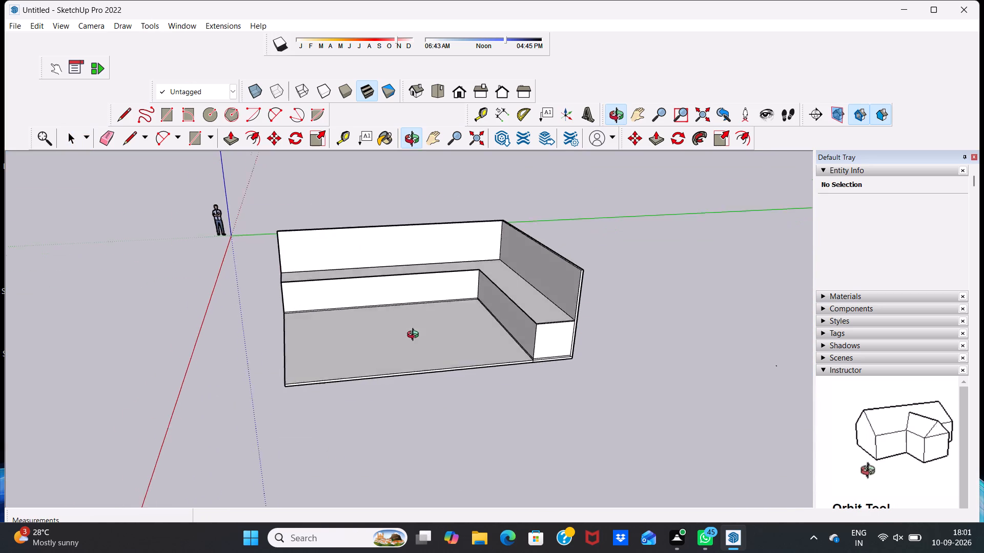
{"action": "middle_click_drag", "start_coordinate": [415, 336], "coordinate": [399, 399]}
{"action": "scroll", "coordinate": [394, 235], "scroll_direction": "up", "scroll_amount": 1}
{"action": "scroll", "coordinate": [394, 236], "scroll_direction": "down", "scroll_amount": 1}
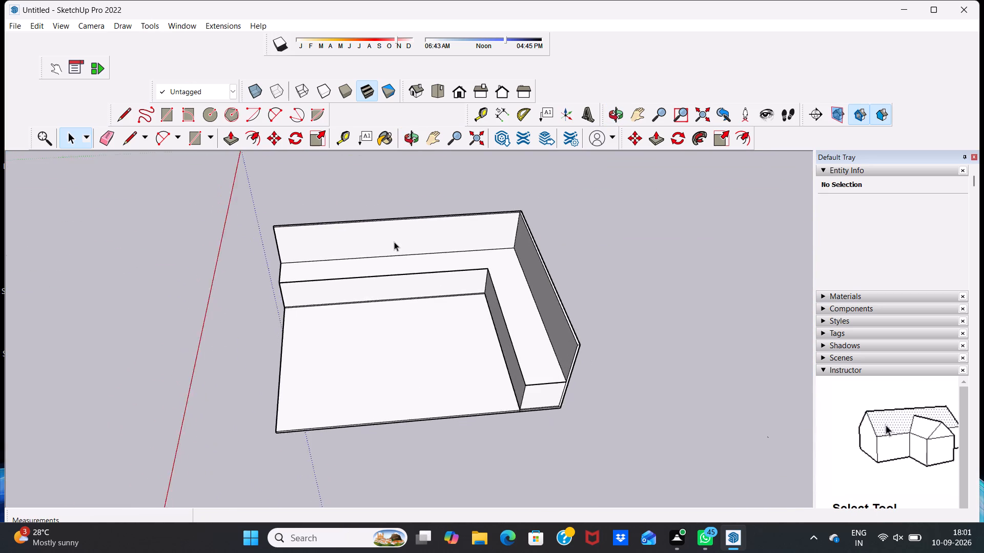
{"action": "scroll", "coordinate": [394, 242], "scroll_direction": "down", "scroll_amount": 2}
{"action": "scroll", "coordinate": [412, 231], "scroll_direction": "up", "scroll_amount": 7}
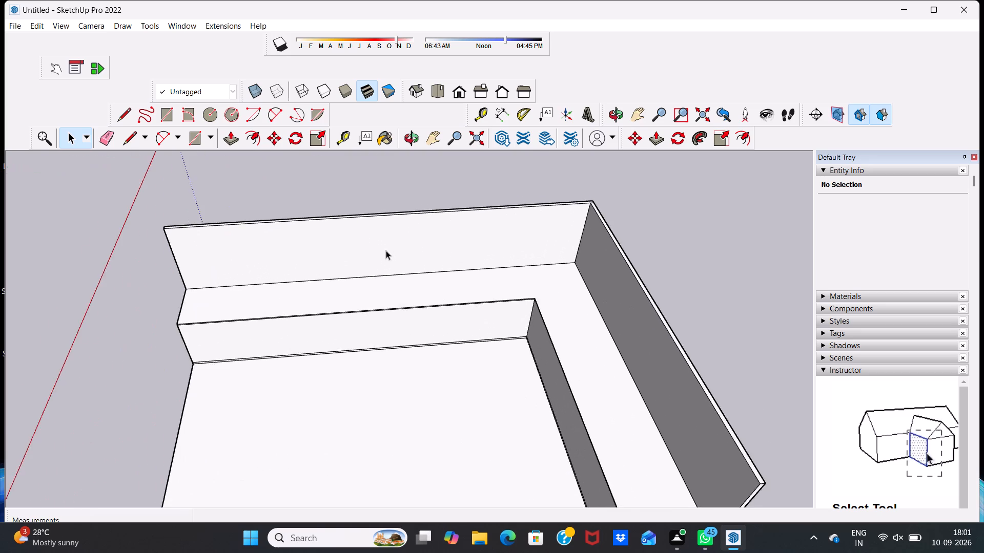
{"action": "scroll", "coordinate": [386, 250], "scroll_direction": "up", "scroll_amount": 3}
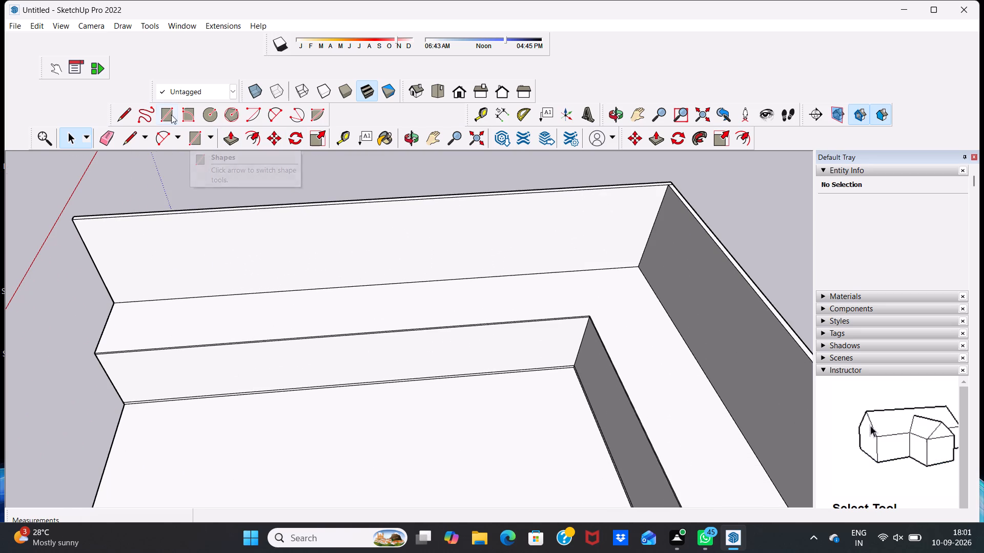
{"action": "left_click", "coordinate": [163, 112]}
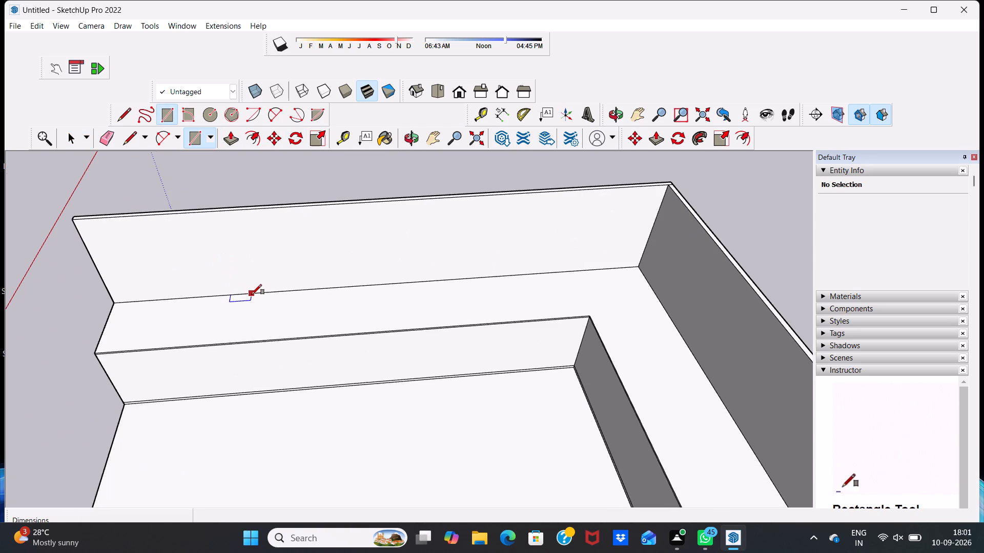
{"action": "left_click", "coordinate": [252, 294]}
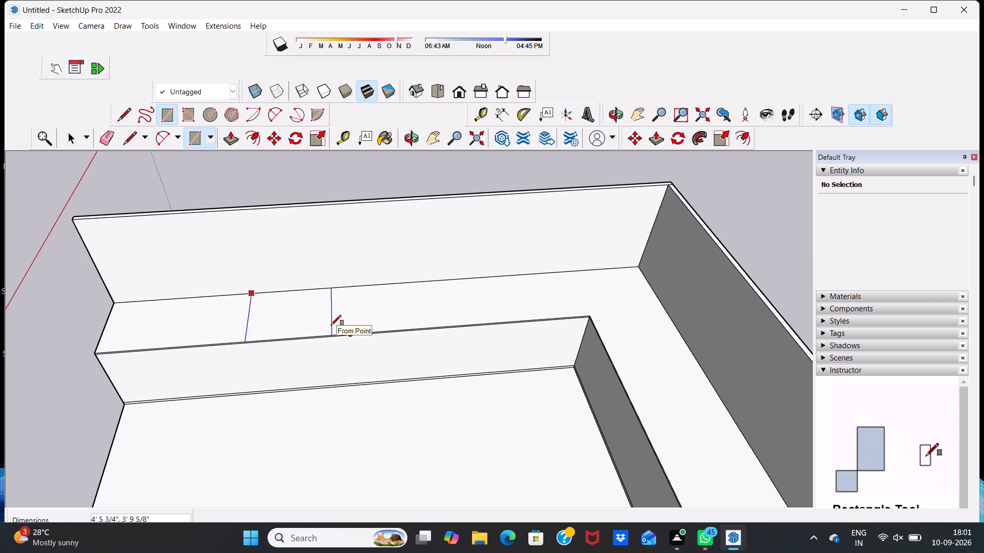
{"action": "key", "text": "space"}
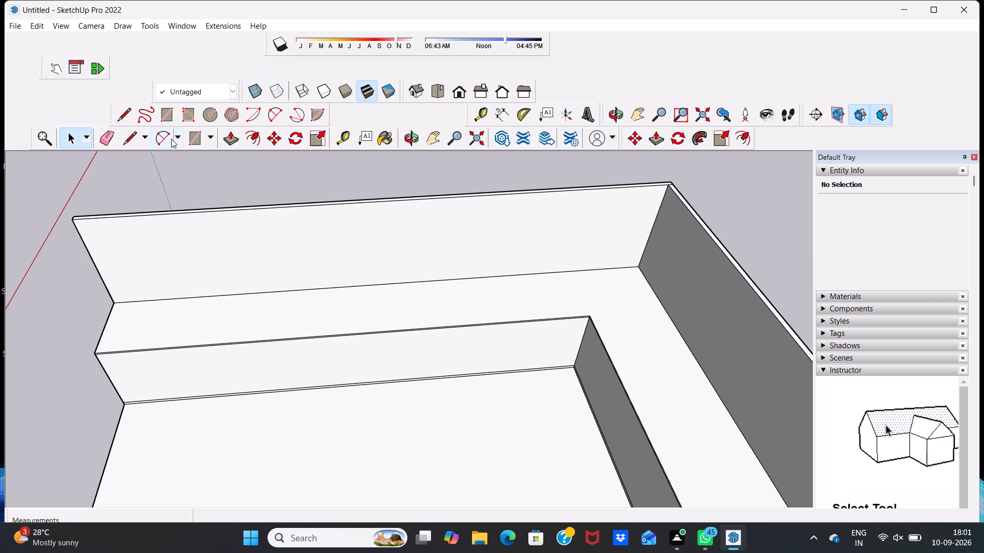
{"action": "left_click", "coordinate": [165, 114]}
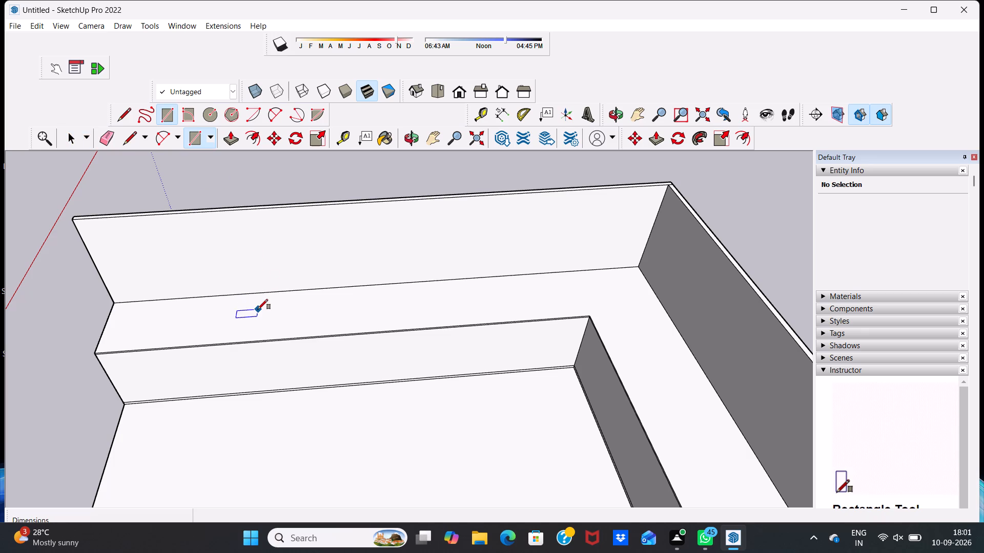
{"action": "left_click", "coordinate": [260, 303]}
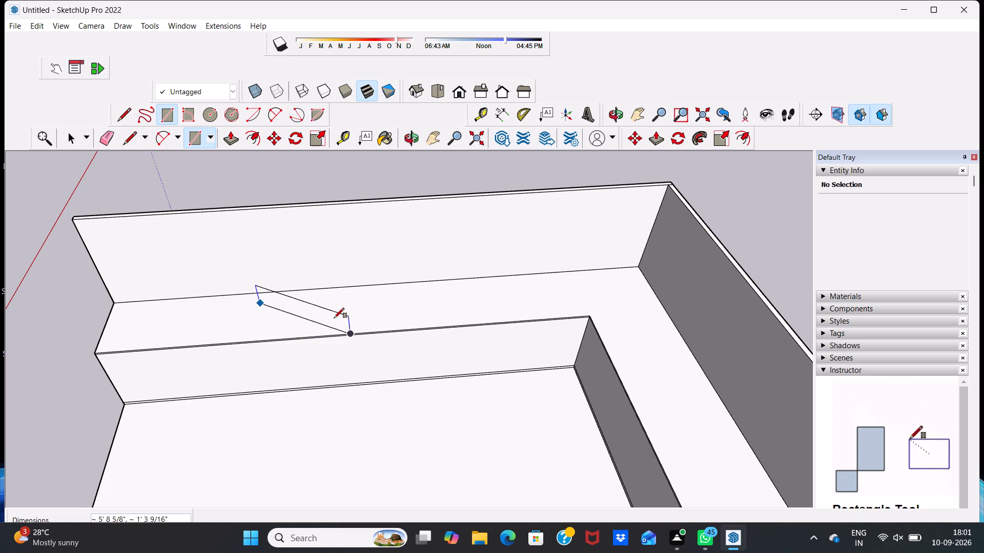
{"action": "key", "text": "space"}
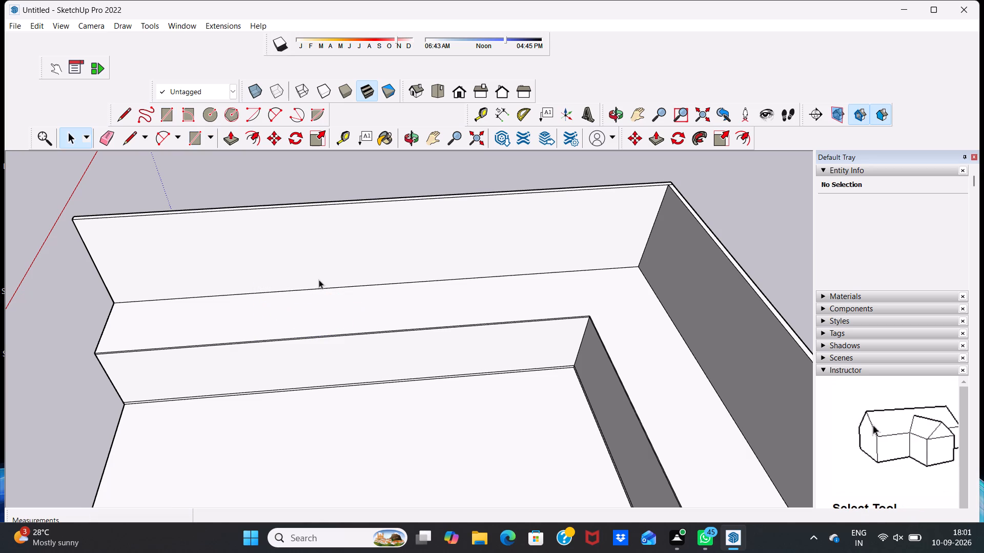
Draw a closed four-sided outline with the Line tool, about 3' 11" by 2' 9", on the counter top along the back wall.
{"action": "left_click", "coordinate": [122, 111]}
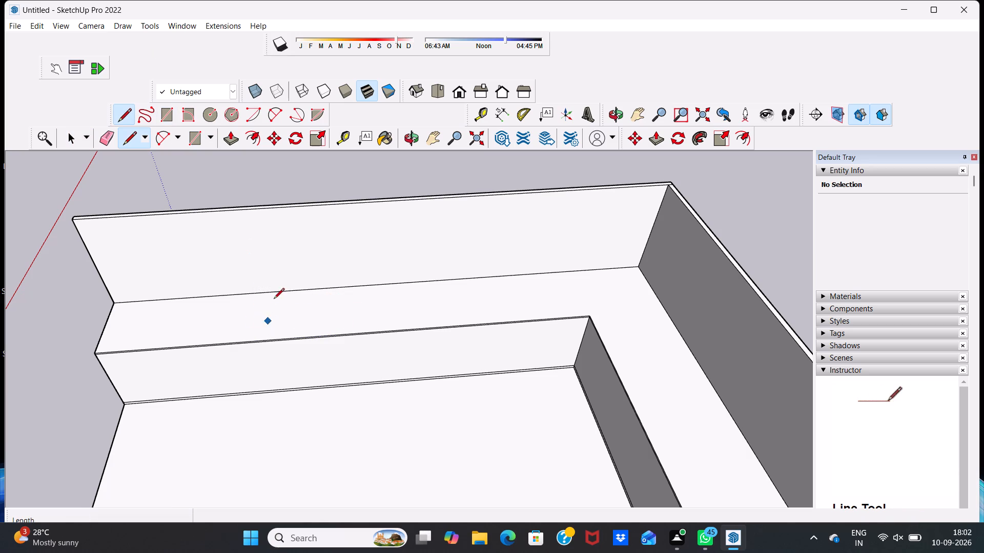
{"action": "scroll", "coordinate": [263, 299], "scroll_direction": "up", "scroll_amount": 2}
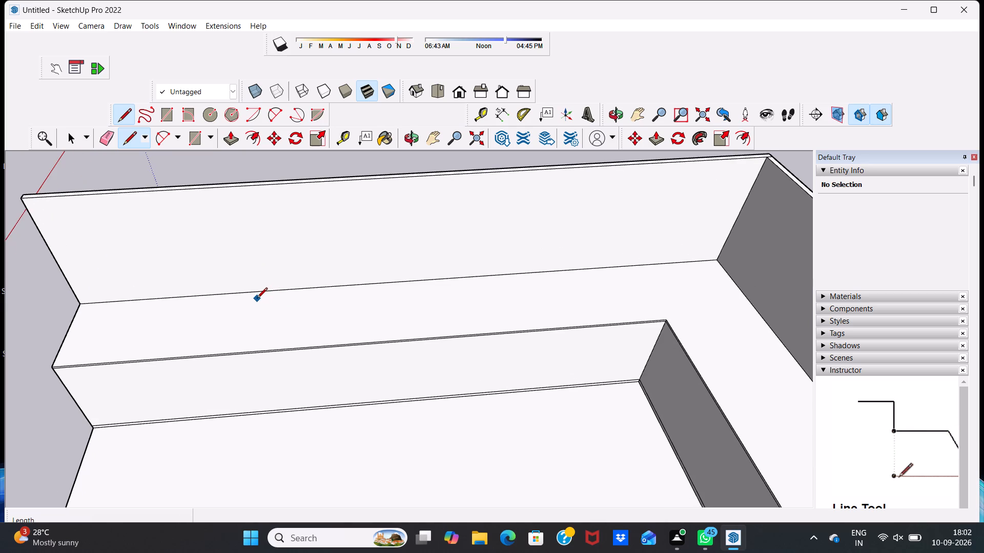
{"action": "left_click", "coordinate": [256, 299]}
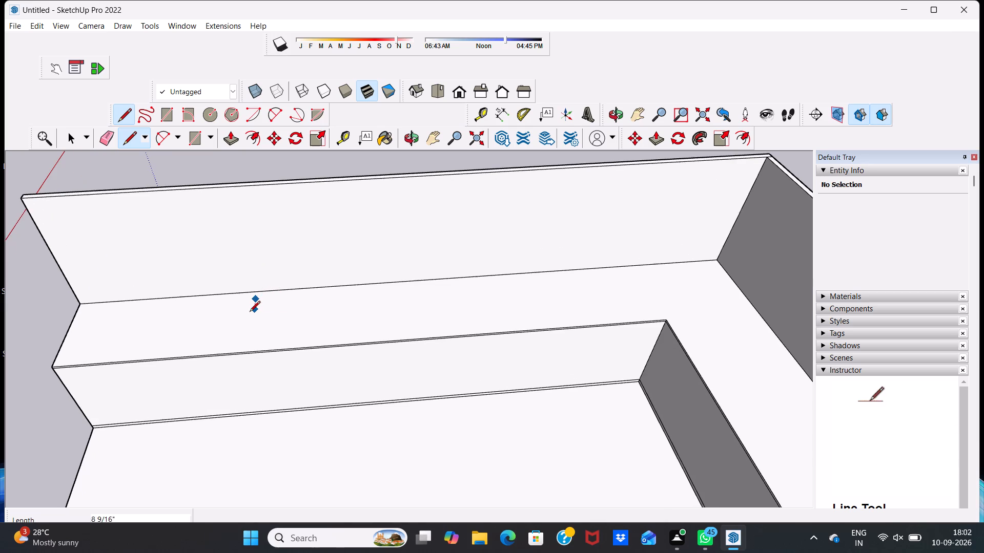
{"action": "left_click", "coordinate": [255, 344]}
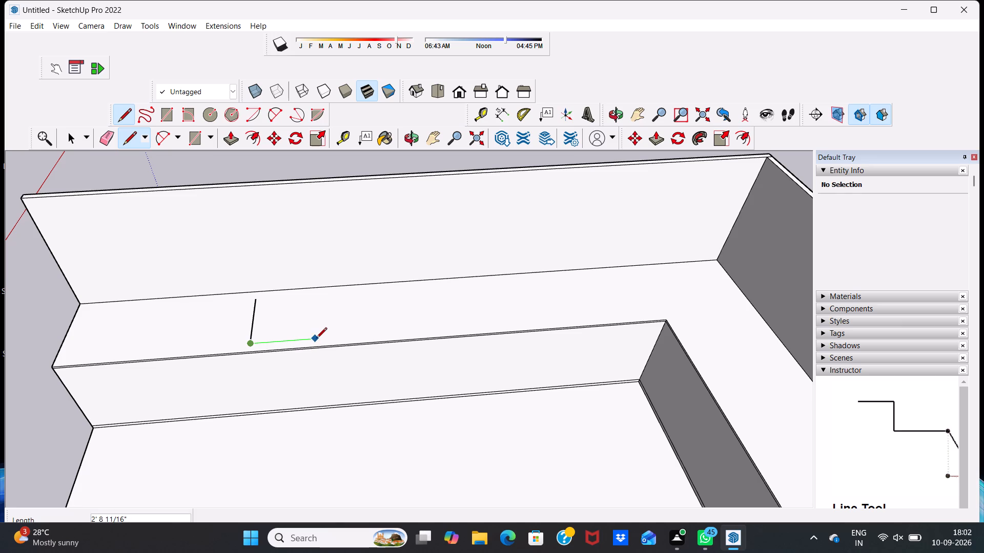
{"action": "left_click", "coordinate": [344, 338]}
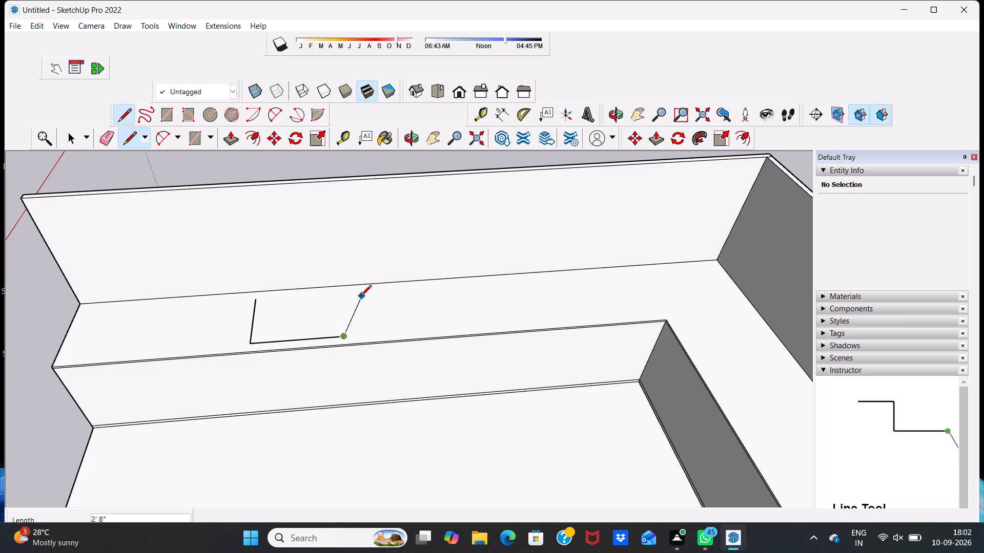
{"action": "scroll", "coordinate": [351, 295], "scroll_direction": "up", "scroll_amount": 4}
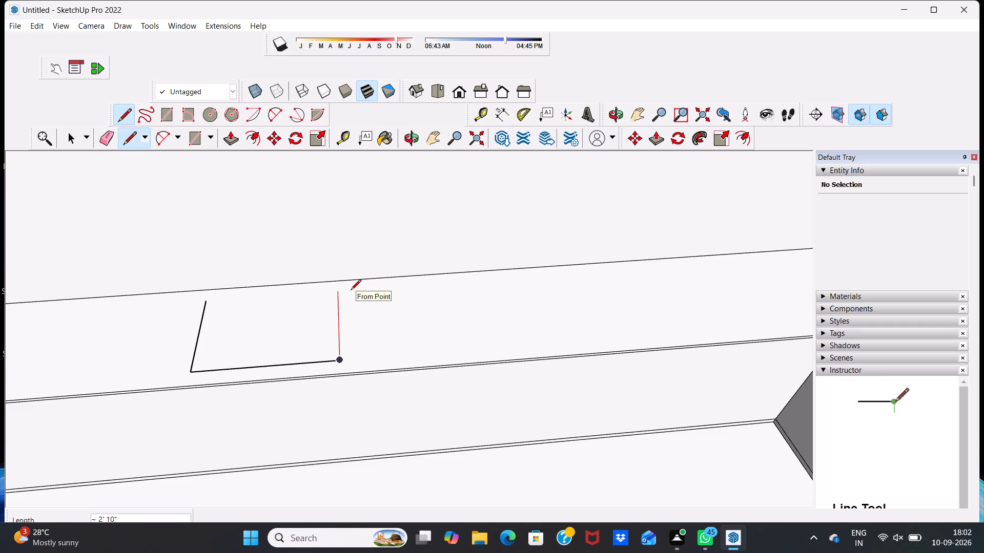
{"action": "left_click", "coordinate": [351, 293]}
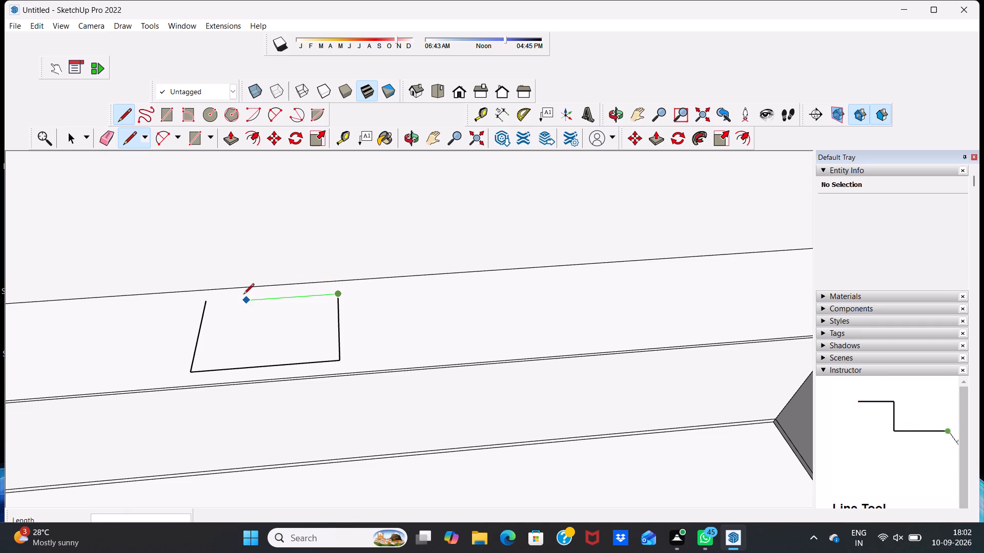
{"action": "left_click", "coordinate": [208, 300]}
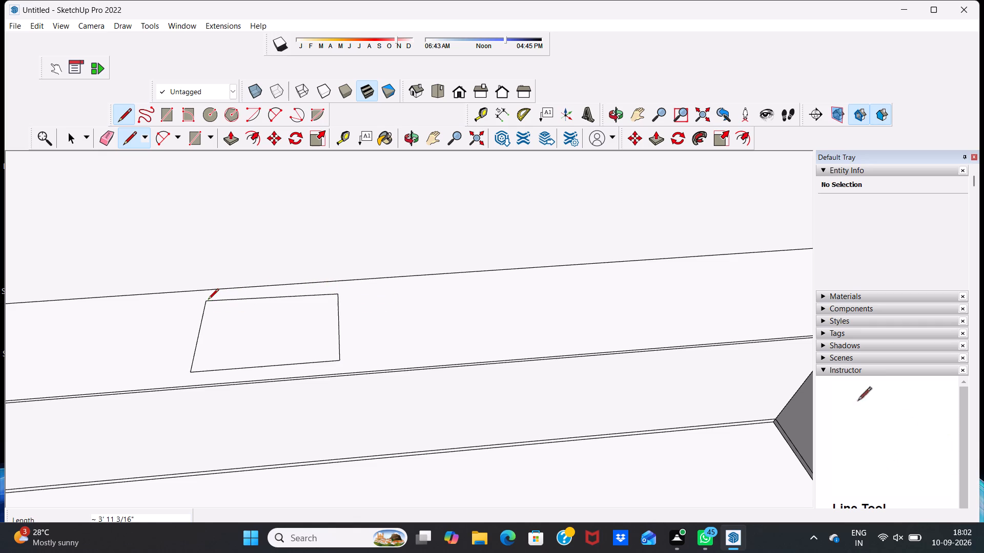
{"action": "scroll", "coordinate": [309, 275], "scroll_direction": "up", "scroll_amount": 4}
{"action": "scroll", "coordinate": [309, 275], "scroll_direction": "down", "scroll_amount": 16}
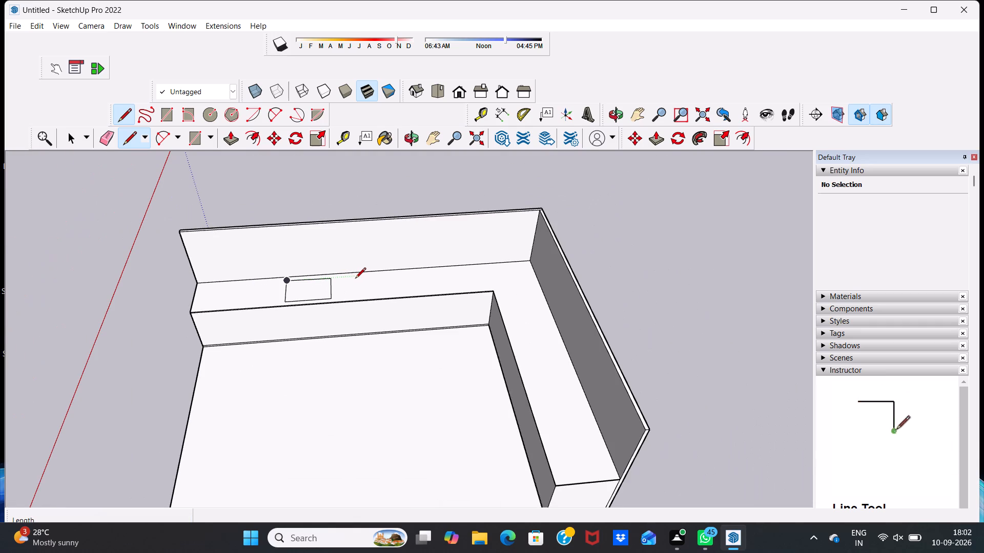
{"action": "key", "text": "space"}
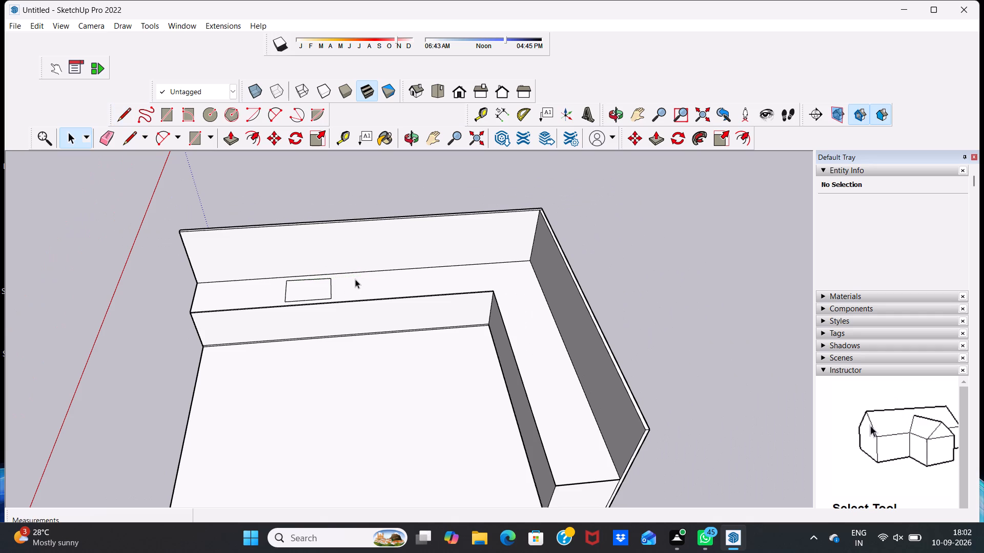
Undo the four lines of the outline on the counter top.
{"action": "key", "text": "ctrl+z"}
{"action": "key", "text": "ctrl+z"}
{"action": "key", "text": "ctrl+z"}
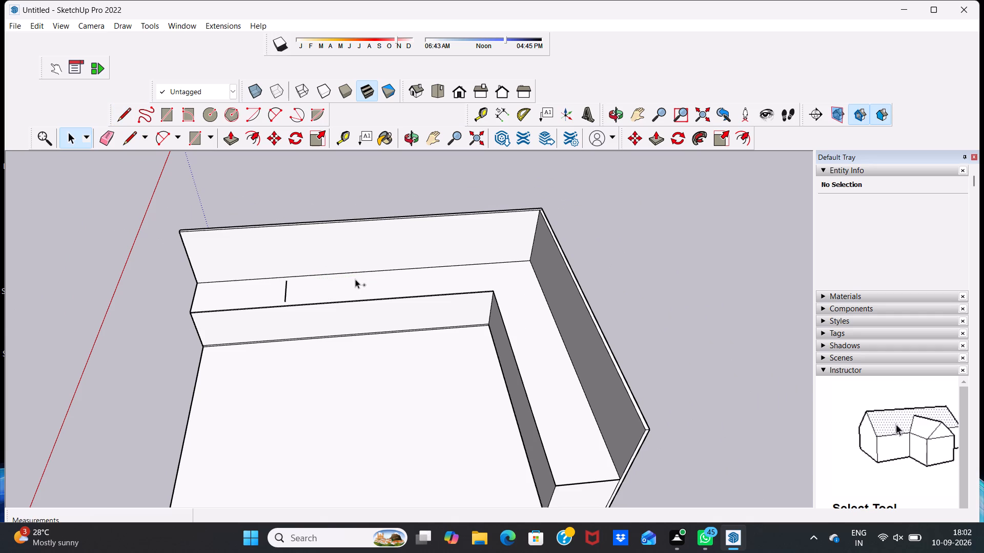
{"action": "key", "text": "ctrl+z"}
Draw a rectangle about 4' 6" by 3' on the counter top, between the back wall and the counter's front edge.
{"action": "scroll", "coordinate": [318, 241], "scroll_direction": "up", "scroll_amount": 4}
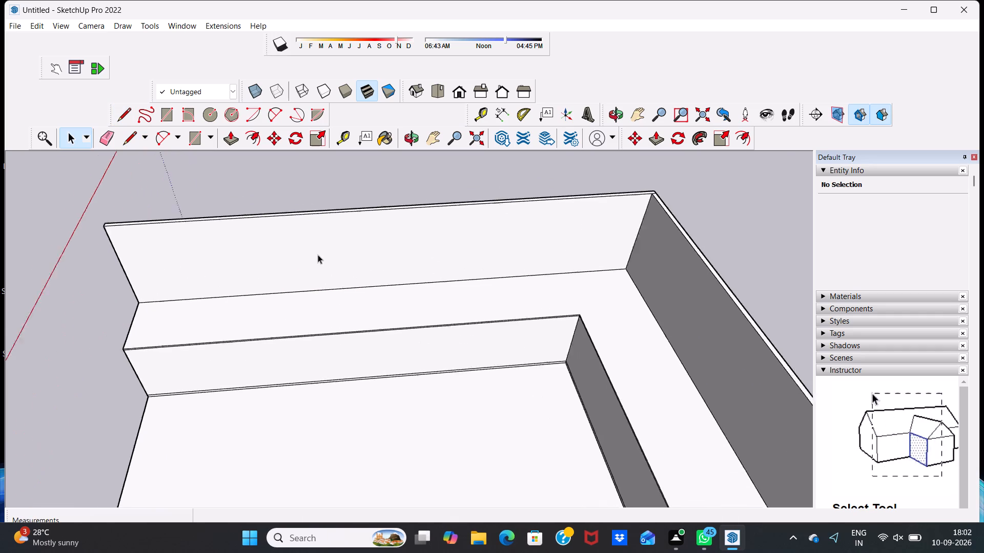
{"action": "scroll", "coordinate": [318, 254], "scroll_direction": "up", "scroll_amount": 1}
{"action": "scroll", "coordinate": [305, 314], "scroll_direction": "up", "scroll_amount": 2}
{"action": "scroll", "coordinate": [305, 314], "scroll_direction": "down", "scroll_amount": 7}
{"action": "scroll", "coordinate": [200, 303], "scroll_direction": "up", "scroll_amount": 5}
{"action": "scroll", "coordinate": [200, 300], "scroll_direction": "down", "scroll_amount": 3}
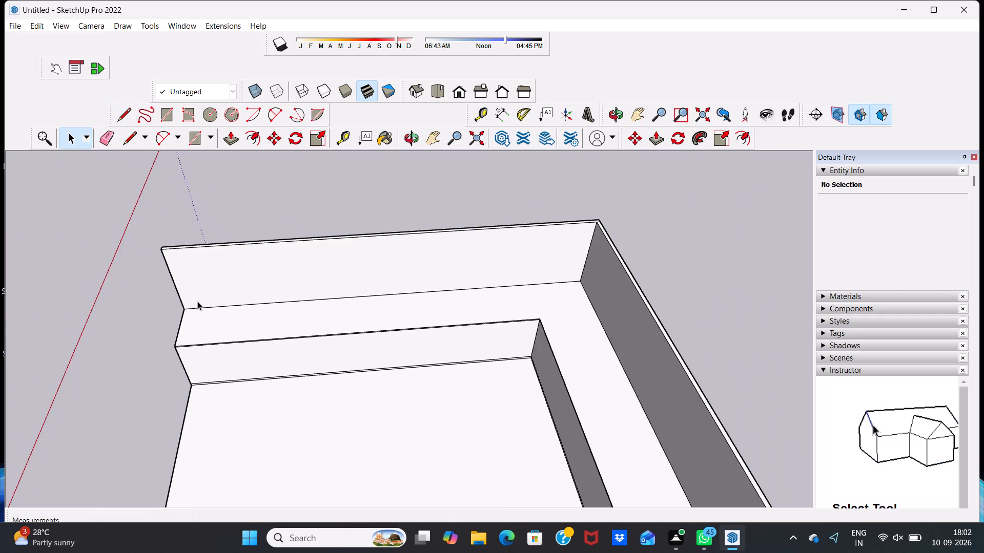
{"action": "scroll", "coordinate": [197, 301], "scroll_direction": "down", "scroll_amount": 2}
{"action": "scroll", "coordinate": [155, 320], "scroll_direction": "down", "scroll_amount": 3}
{"action": "middle_click_drag", "start_coordinate": [310, 375], "coordinate": [319, 381]}
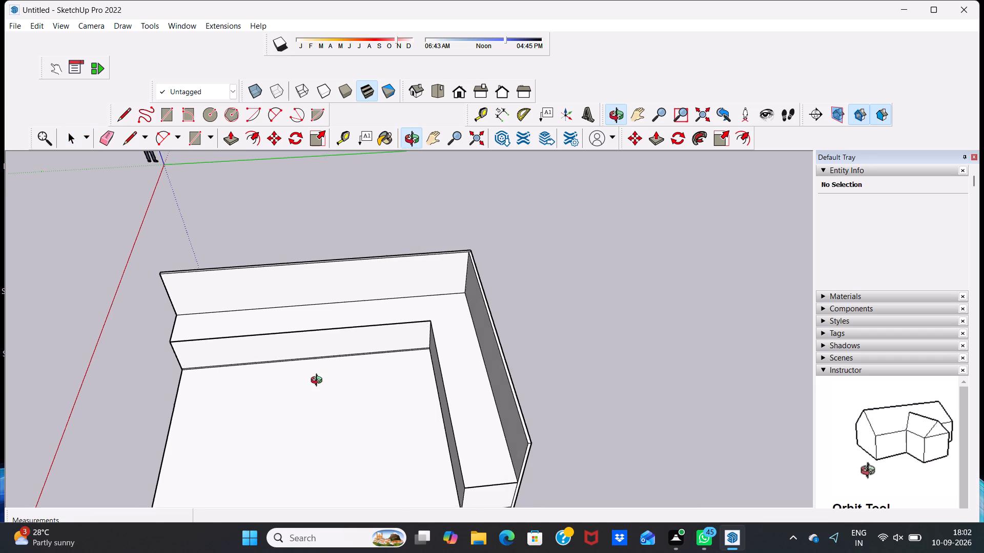
{"action": "middle_click_drag", "start_coordinate": [319, 381], "coordinate": [385, 426]}
{"action": "scroll", "coordinate": [335, 365], "scroll_direction": "up", "scroll_amount": 9}
{"action": "scroll", "coordinate": [292, 324], "scroll_direction": "down", "scroll_amount": 5}
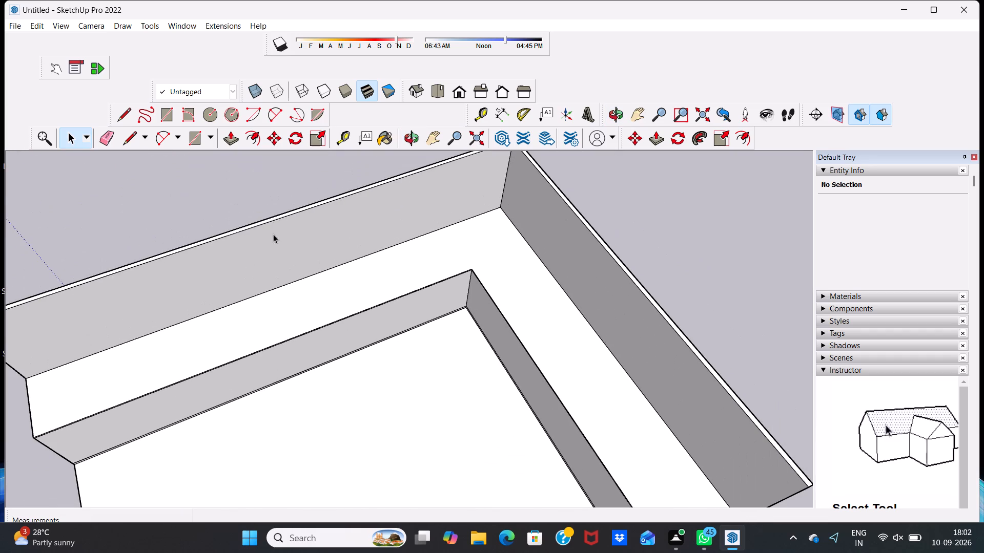
{"action": "left_click", "coordinate": [195, 134]}
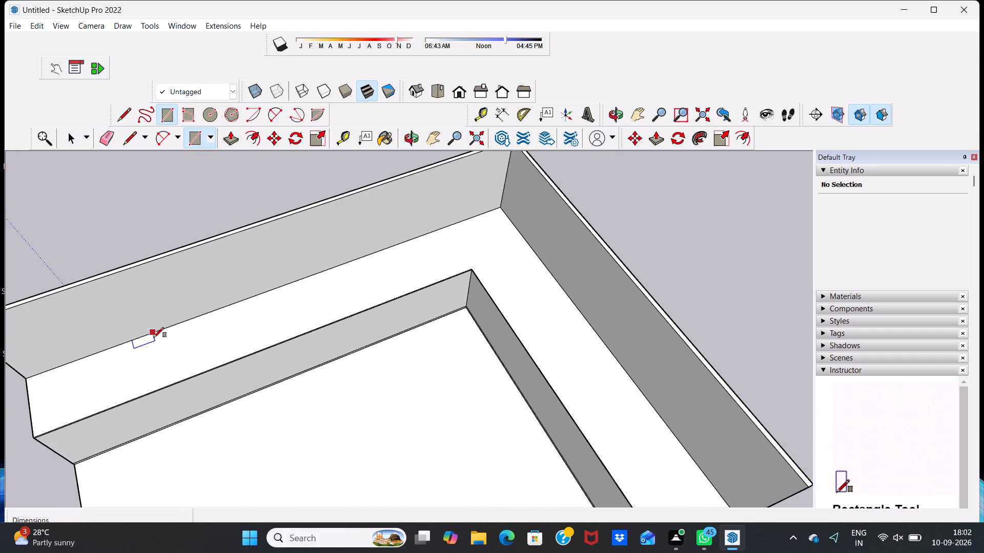
{"action": "scroll", "coordinate": [142, 339], "scroll_direction": "up", "scroll_amount": 3}
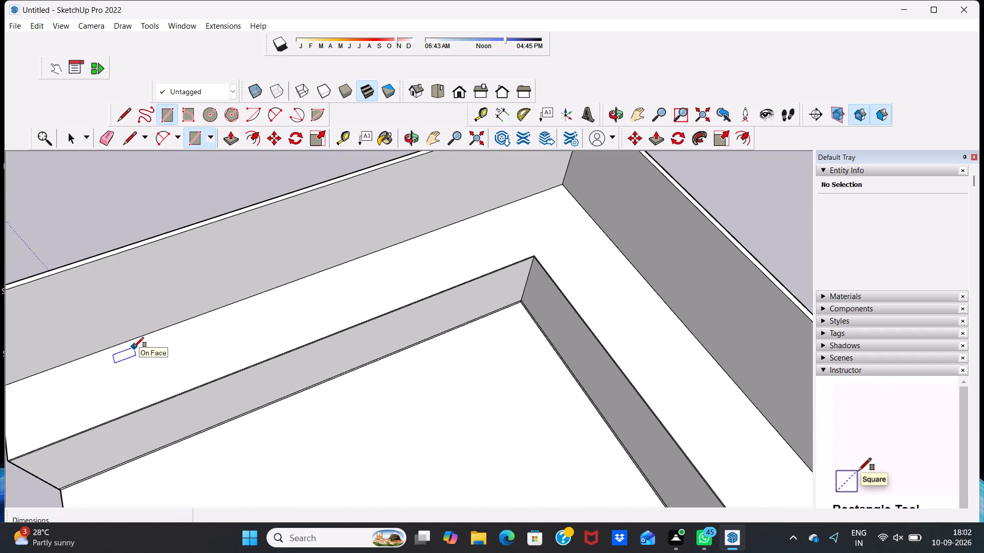
{"action": "left_click", "coordinate": [134, 347]}
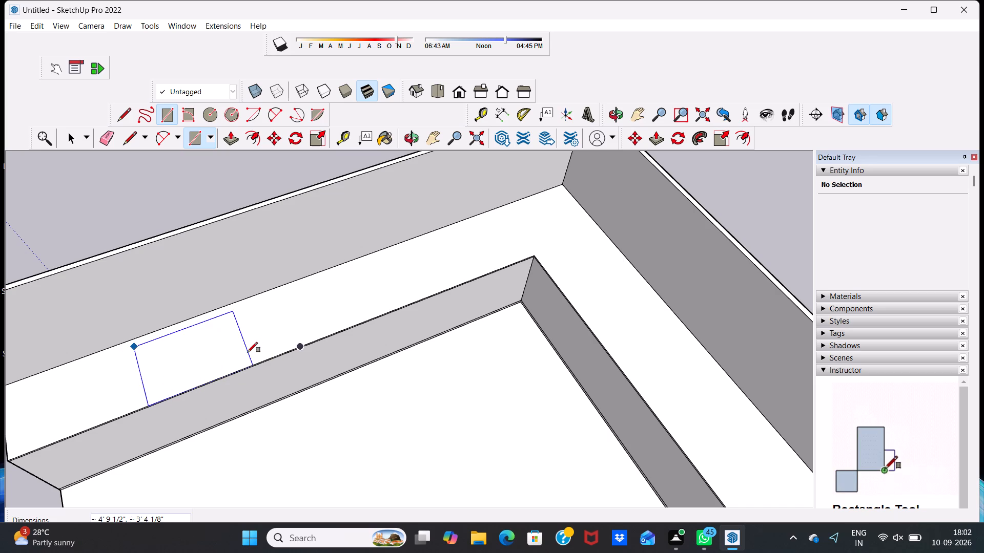
{"action": "scroll", "coordinate": [245, 354], "scroll_direction": "up", "scroll_amount": 5}
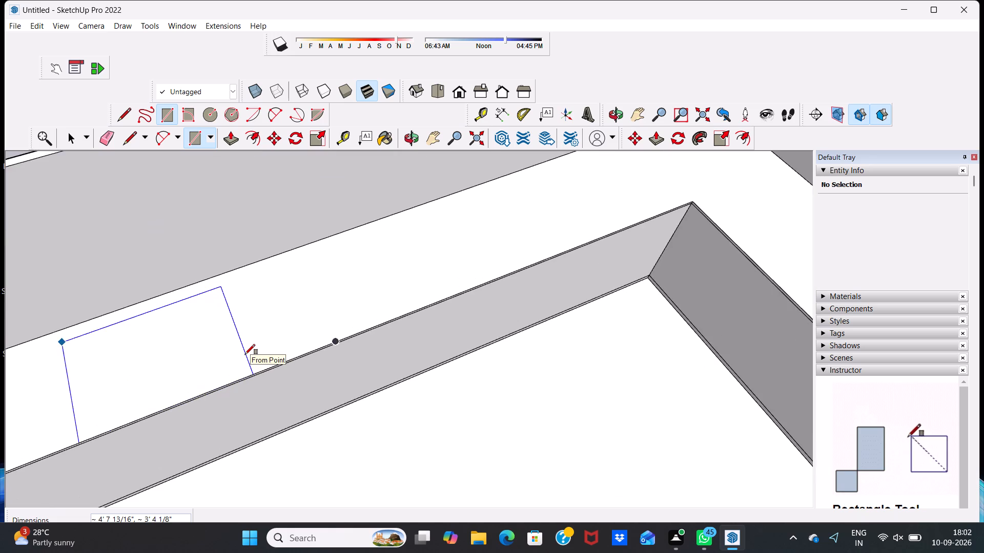
{"action": "scroll", "coordinate": [245, 354], "scroll_direction": "up", "scroll_amount": 3}
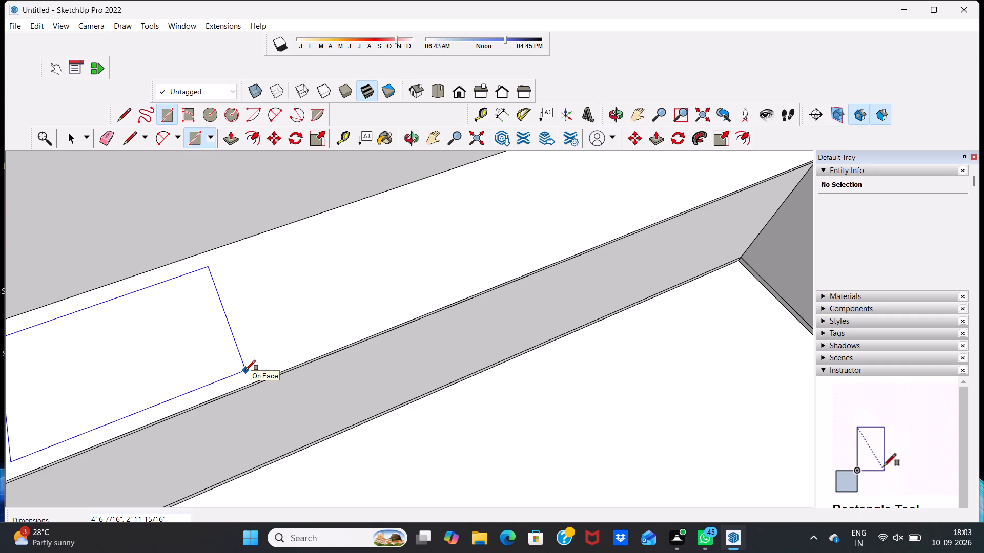
{"action": "left_click", "coordinate": [245, 370]}
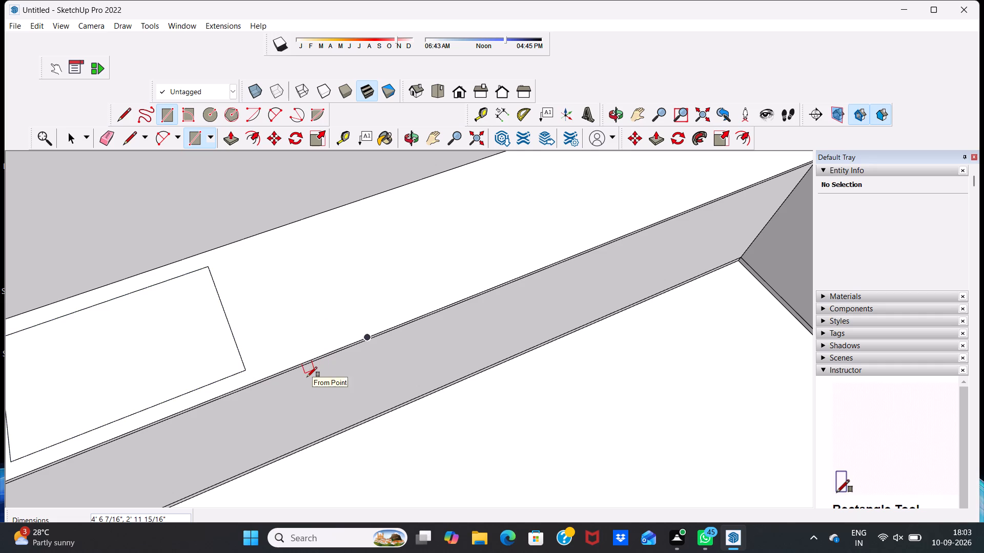
{"action": "key", "text": "space"}
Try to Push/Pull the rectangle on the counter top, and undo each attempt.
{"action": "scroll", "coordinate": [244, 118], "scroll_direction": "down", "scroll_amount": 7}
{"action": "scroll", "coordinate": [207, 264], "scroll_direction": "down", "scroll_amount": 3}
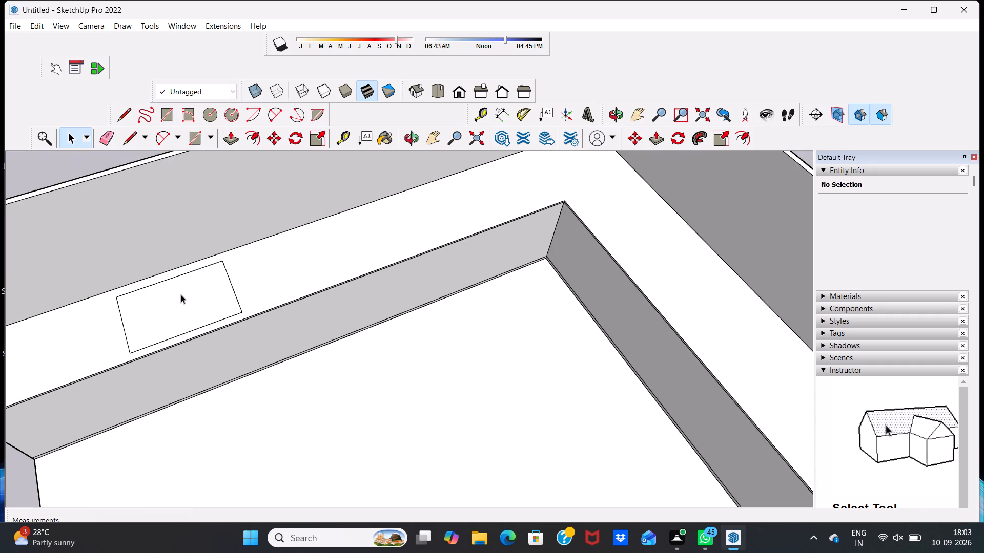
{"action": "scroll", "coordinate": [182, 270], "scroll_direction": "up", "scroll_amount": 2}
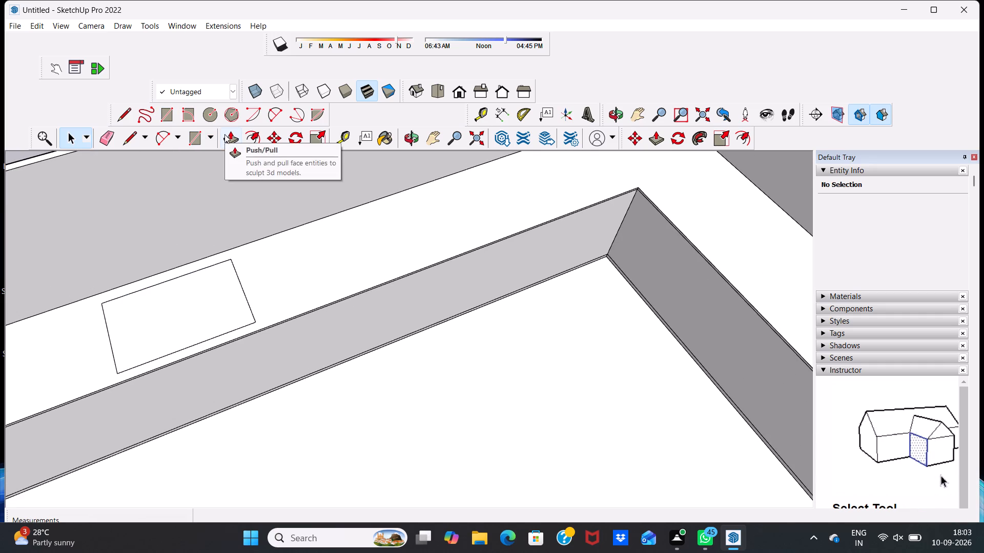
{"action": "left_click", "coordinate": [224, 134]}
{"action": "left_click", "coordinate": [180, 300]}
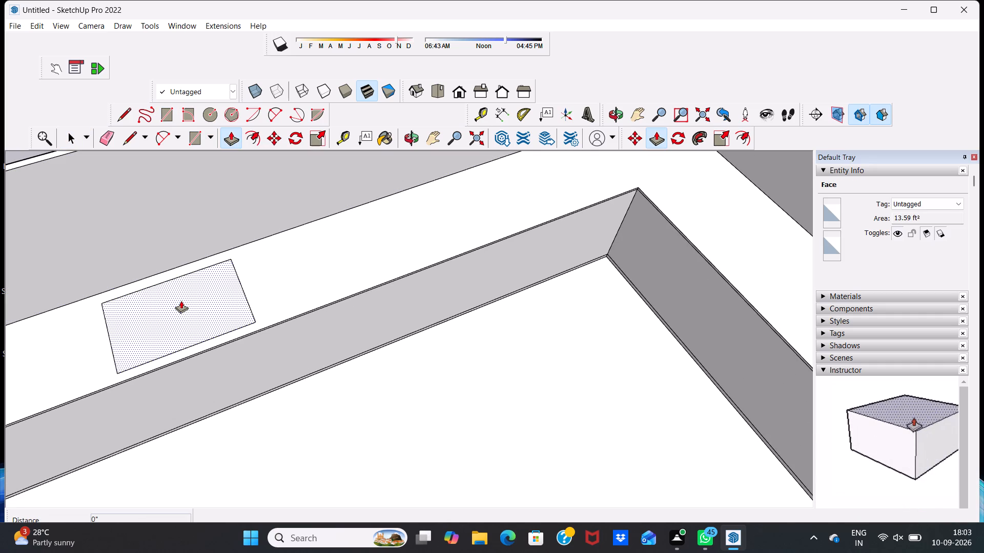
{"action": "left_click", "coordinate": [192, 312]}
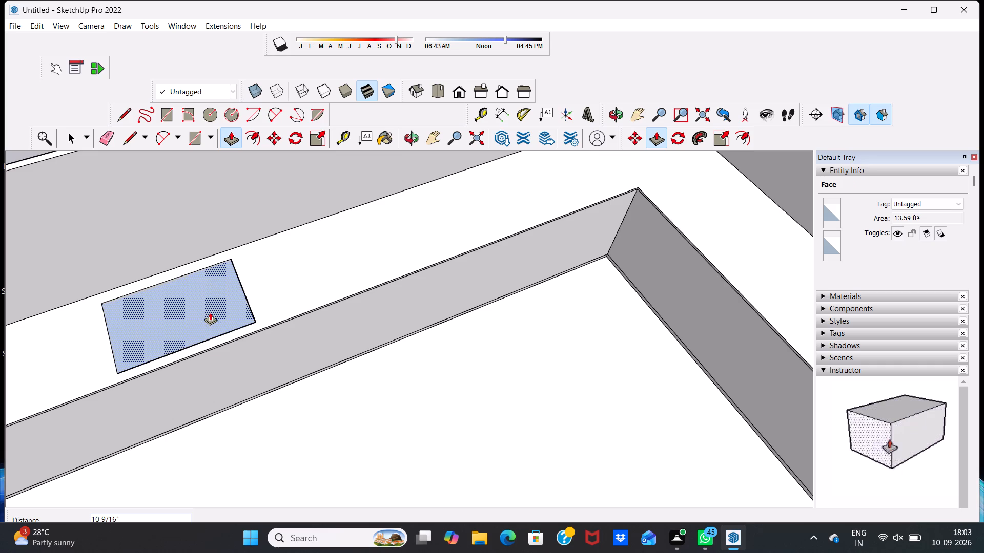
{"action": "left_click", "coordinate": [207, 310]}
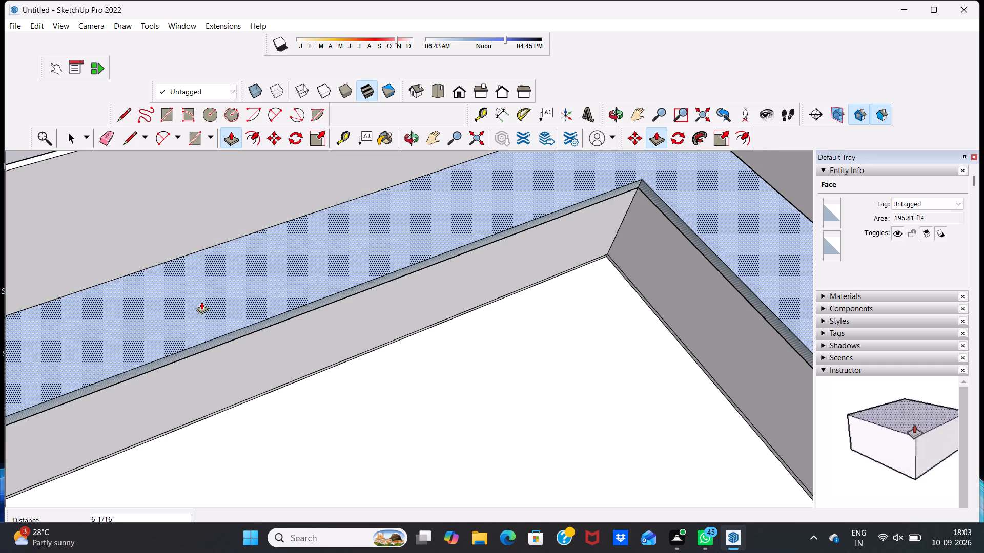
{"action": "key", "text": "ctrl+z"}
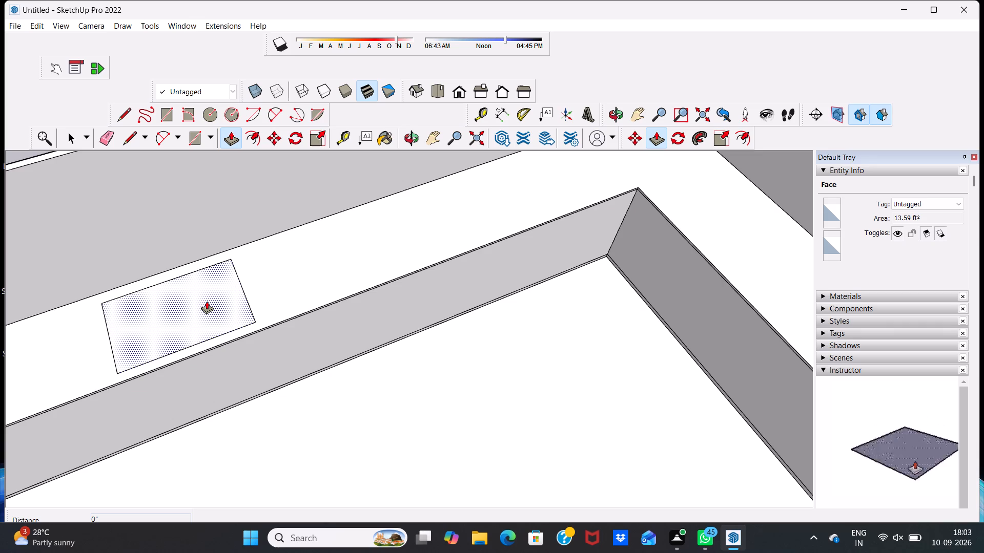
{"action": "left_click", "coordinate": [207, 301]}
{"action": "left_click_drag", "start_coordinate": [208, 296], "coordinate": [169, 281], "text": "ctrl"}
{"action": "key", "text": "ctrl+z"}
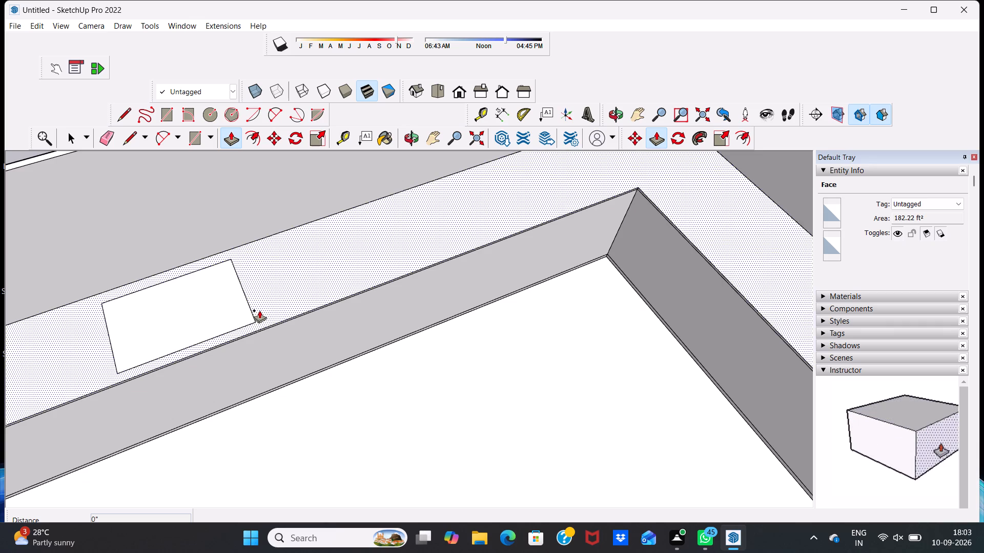
Push/Pull the rectangle's face down about 7/8" to form a shallow recess in the counter top.
{"action": "left_click", "coordinate": [200, 304]}
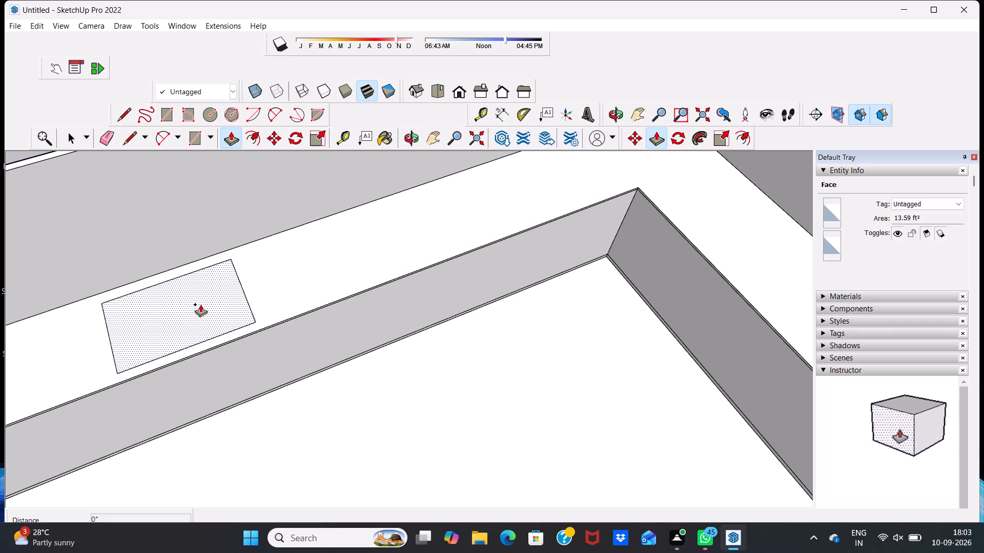
{"action": "left_click_drag", "start_coordinate": [200, 306], "coordinate": [194, 318]}
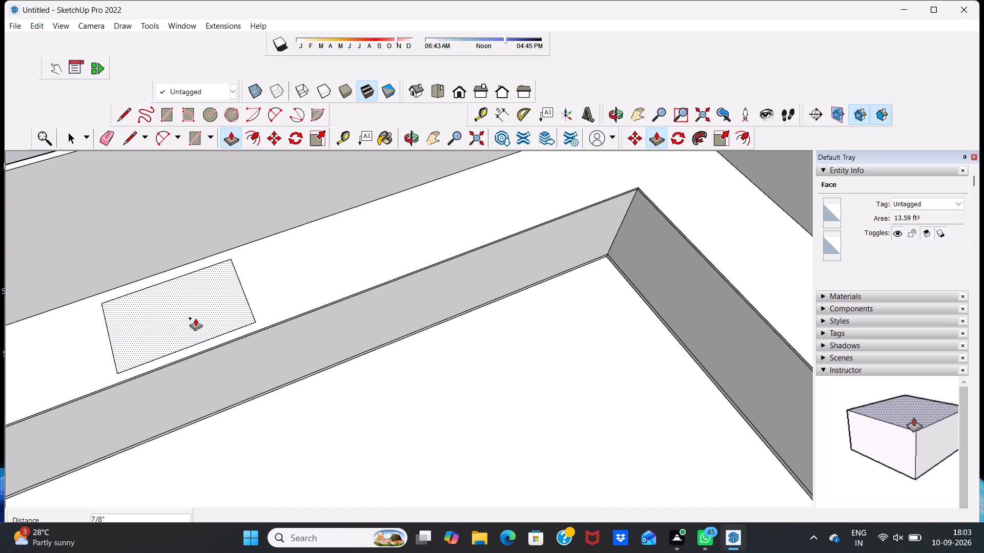
{"action": "key", "text": "space"}
{"action": "left_click", "coordinate": [203, 313]}
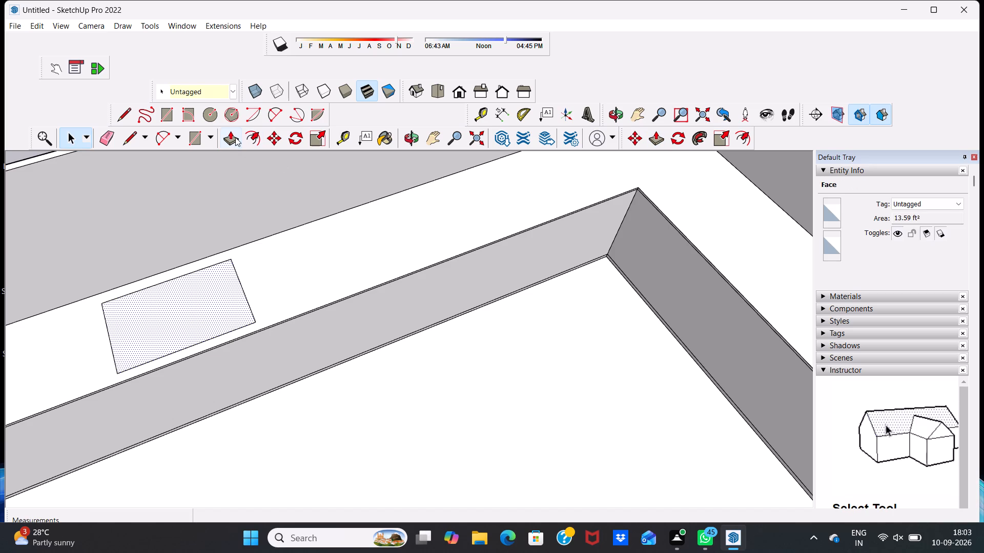
{"action": "left_click_drag", "start_coordinate": [235, 137], "coordinate": [232, 143]}
{"action": "left_click_drag", "start_coordinate": [192, 304], "coordinate": [209, 318]}
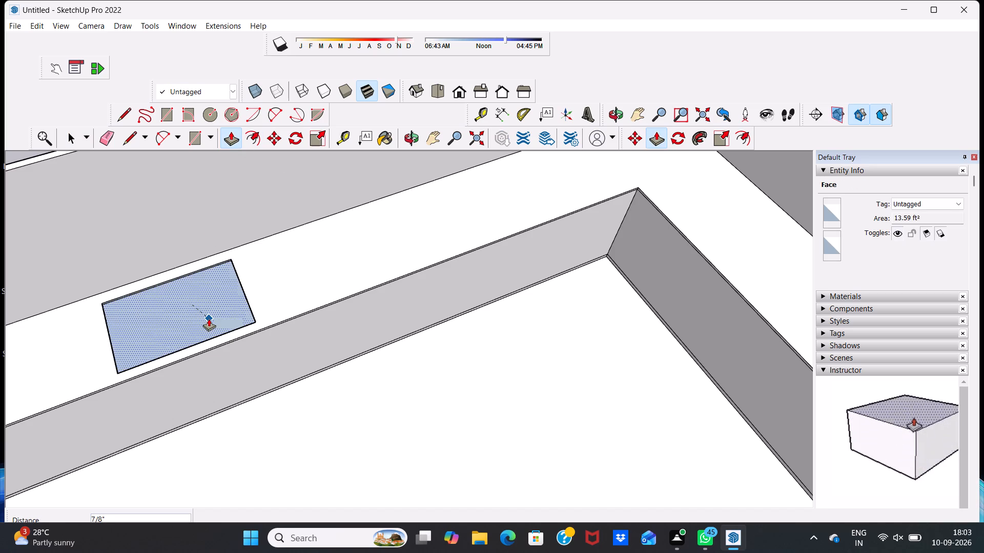
{"action": "left_click", "coordinate": [209, 318]}
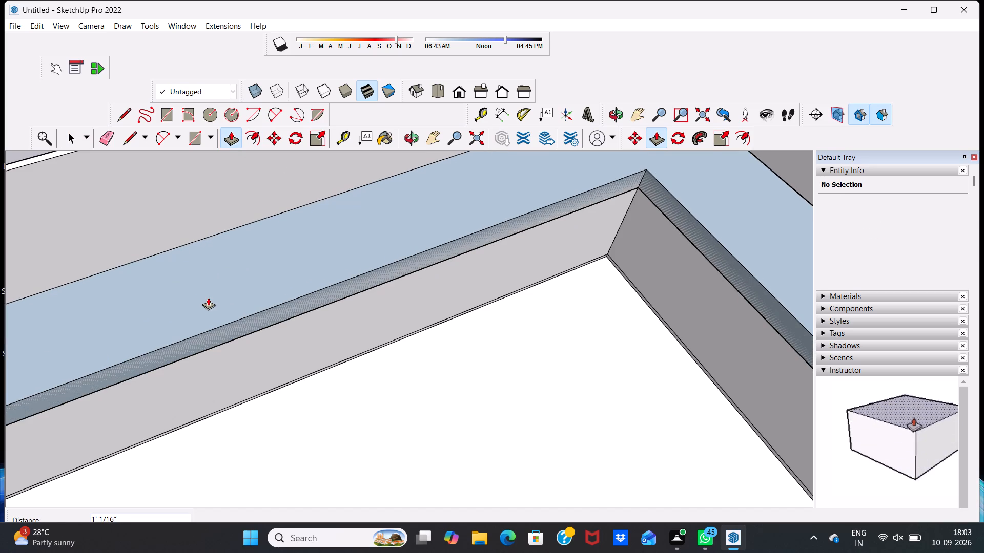
{"action": "key", "text": "space"}
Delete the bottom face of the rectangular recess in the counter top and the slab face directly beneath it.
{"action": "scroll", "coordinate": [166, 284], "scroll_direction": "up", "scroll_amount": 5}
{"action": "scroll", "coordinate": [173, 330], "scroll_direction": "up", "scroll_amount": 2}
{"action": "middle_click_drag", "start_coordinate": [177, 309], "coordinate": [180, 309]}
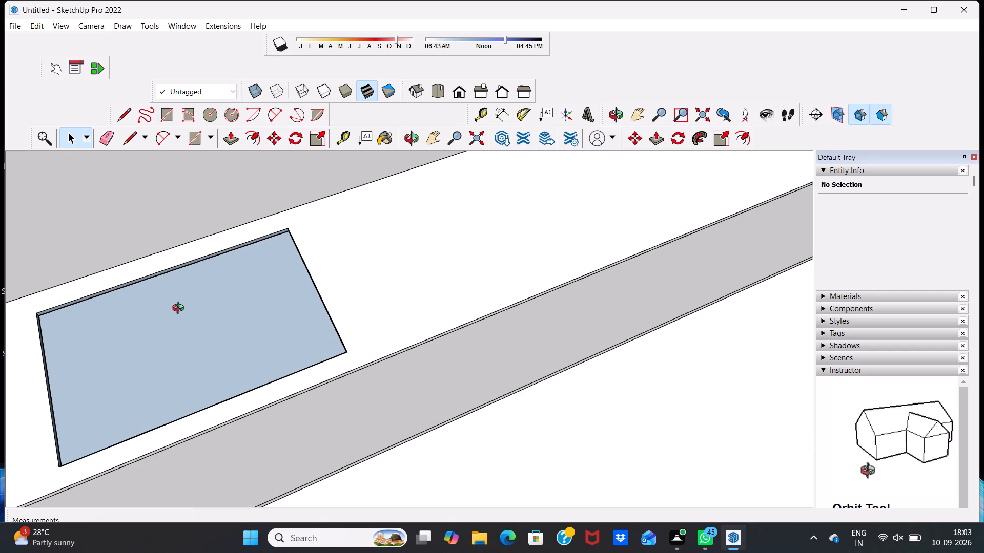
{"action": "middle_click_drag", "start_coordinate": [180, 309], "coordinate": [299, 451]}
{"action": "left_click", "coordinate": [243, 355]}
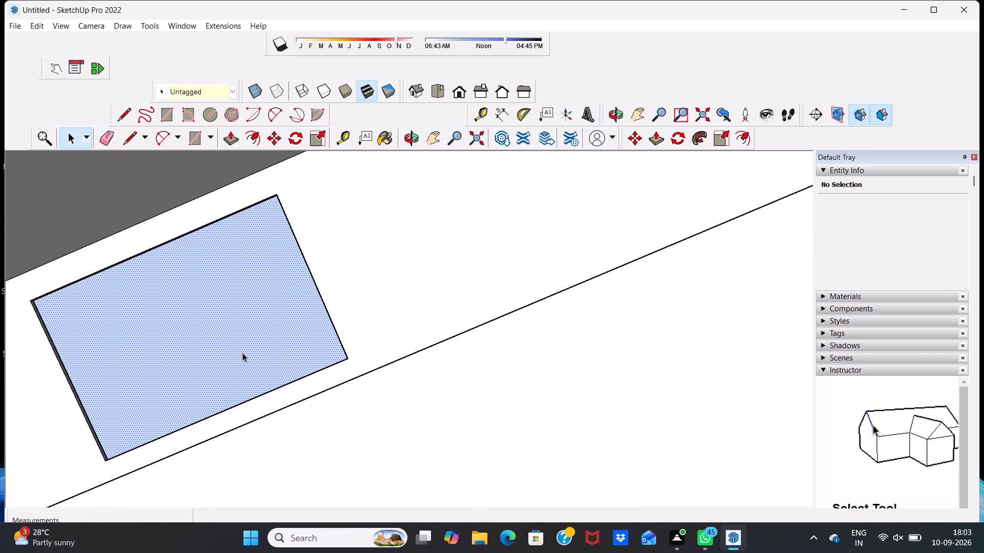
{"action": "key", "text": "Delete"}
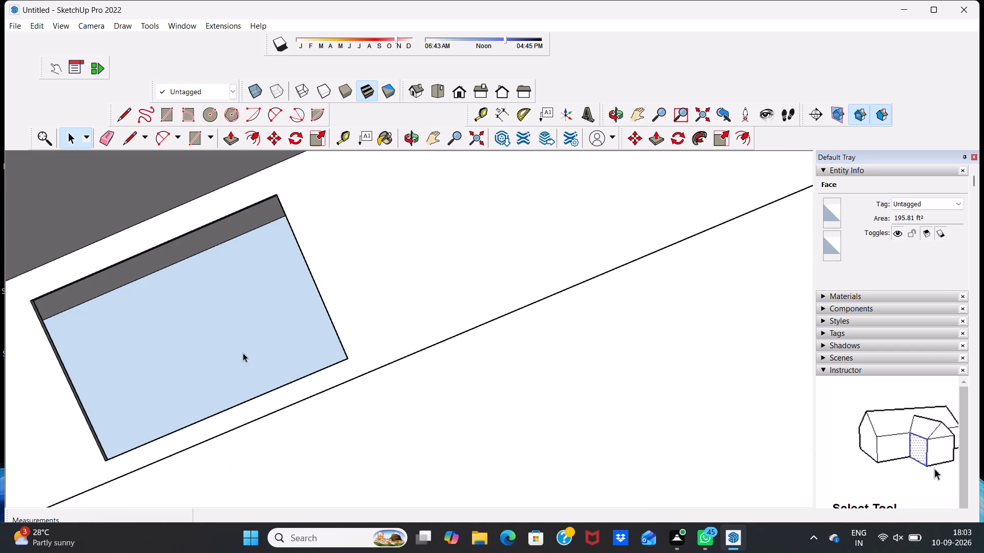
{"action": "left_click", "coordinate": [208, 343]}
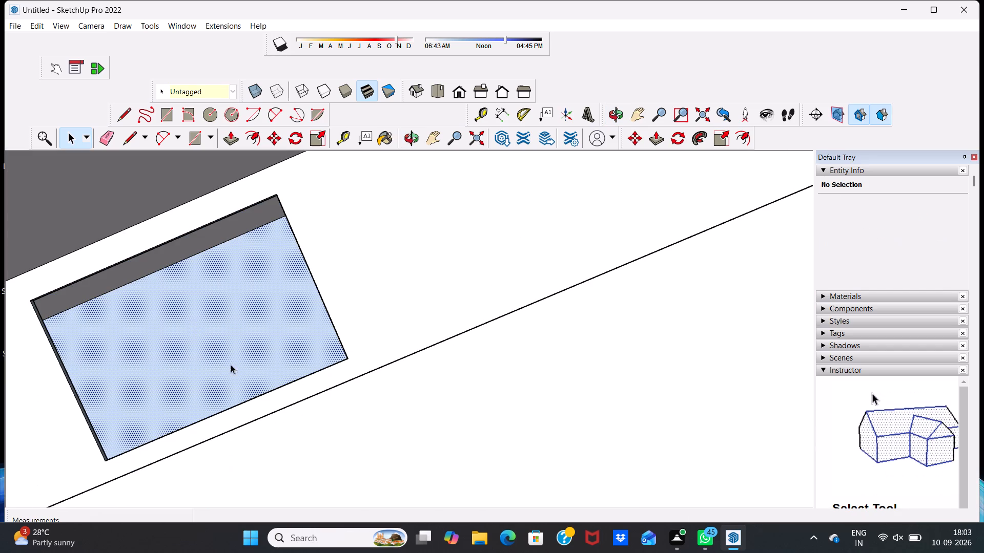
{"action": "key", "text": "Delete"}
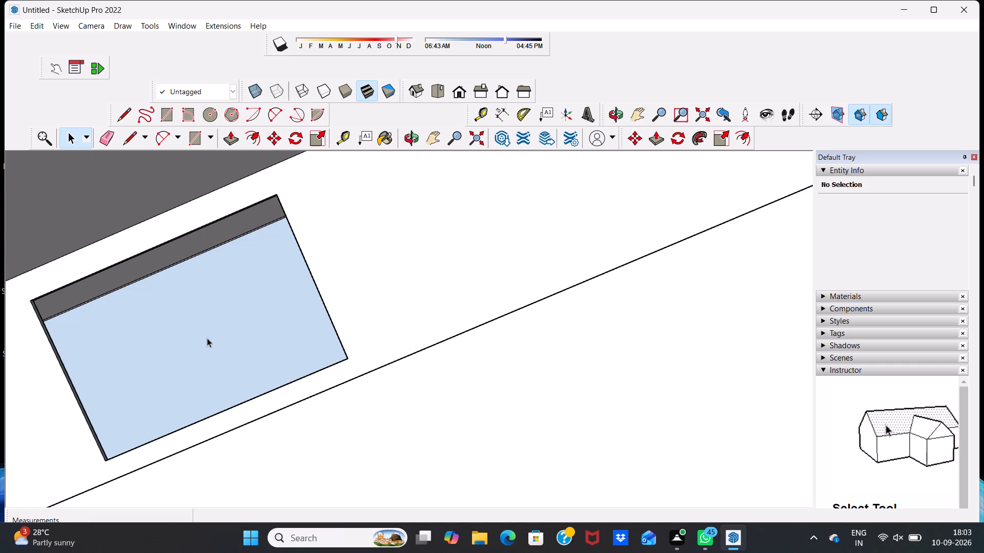
Examine the rectangular opening in the counter top and the inside of the counter from several angles.
{"action": "scroll", "coordinate": [207, 338], "scroll_direction": "down", "scroll_amount": 4}
{"action": "middle_click_drag", "start_coordinate": [196, 340], "coordinate": [477, 187]}
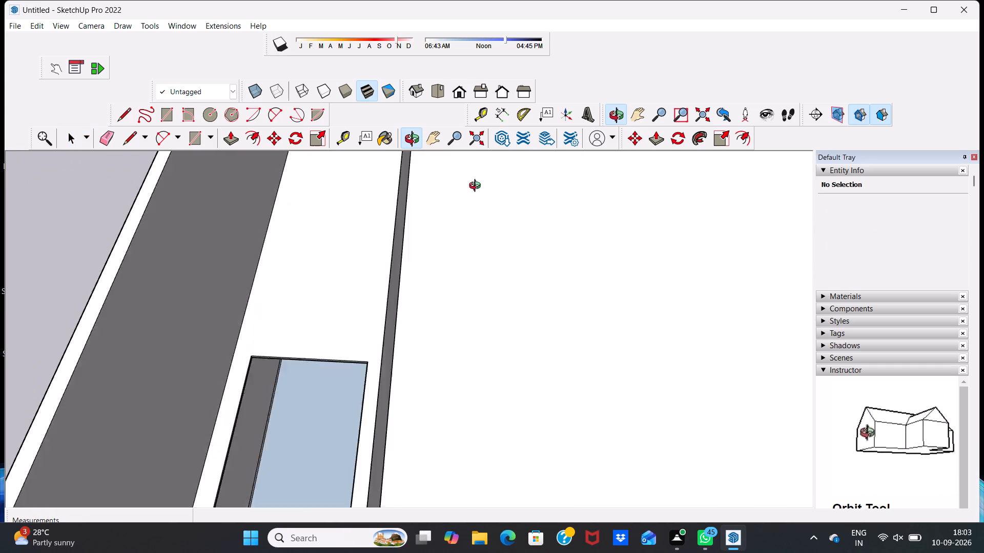
{"action": "middle_click_drag", "start_coordinate": [477, 187], "coordinate": [409, 215]}
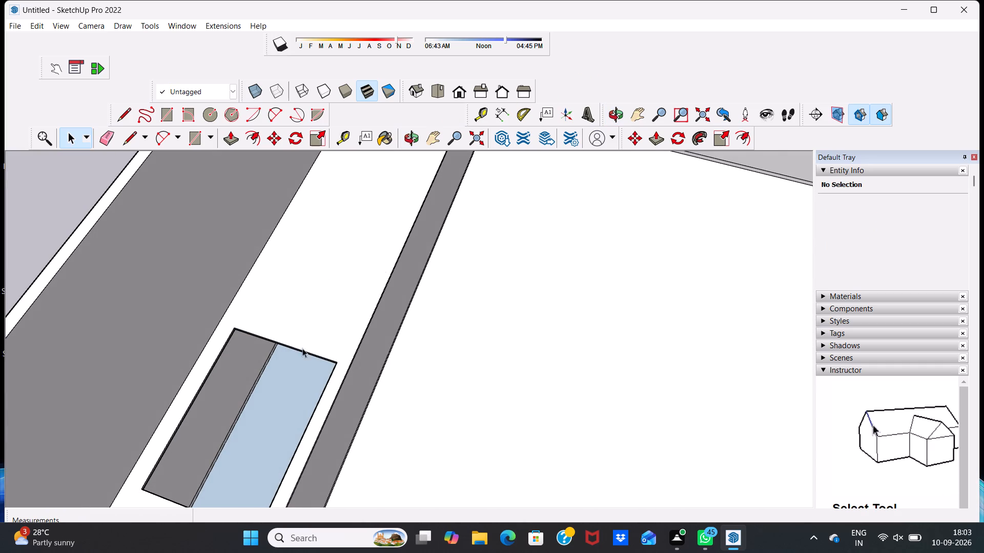
{"action": "middle_click_drag", "start_coordinate": [298, 356], "coordinate": [404, 300]}
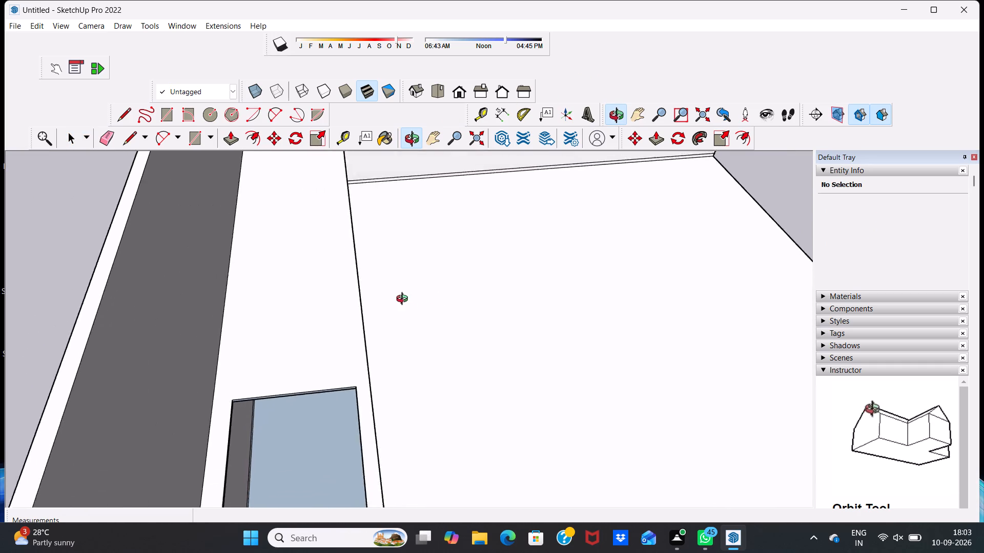
{"action": "middle_click_drag", "start_coordinate": [404, 300], "coordinate": [207, 244]}
{"action": "middle_click_drag", "start_coordinate": [258, 401], "coordinate": [210, 484]}
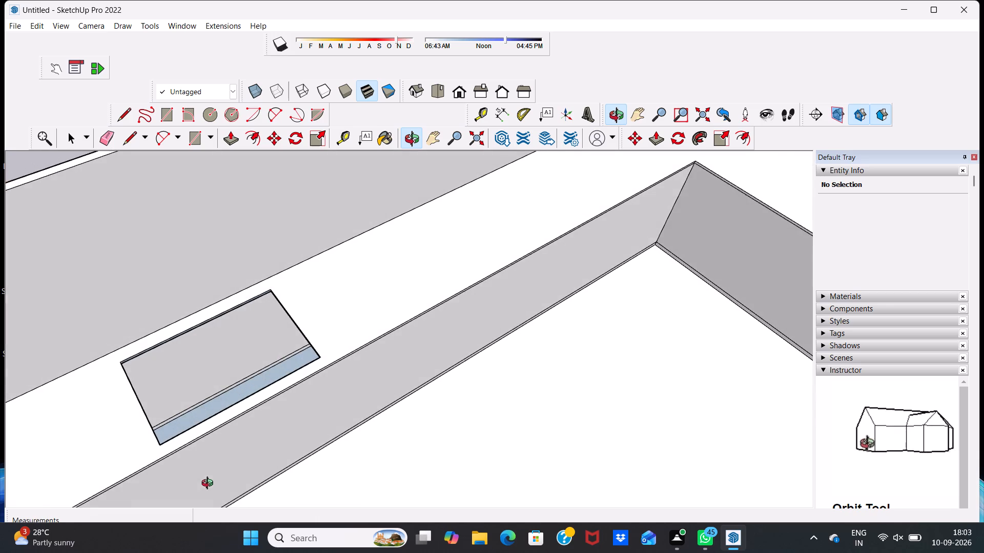
{"action": "middle_click_drag", "start_coordinate": [210, 484], "coordinate": [210, 484]}
{"action": "middle_click_drag", "start_coordinate": [260, 390], "coordinate": [243, 364]}
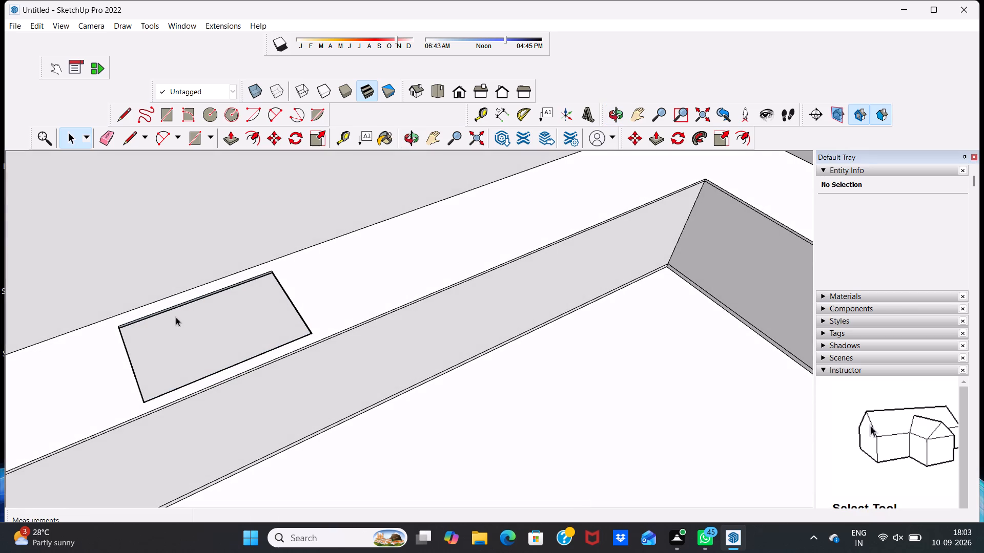
{"action": "middle_click_drag", "start_coordinate": [210, 373], "coordinate": [214, 368]}
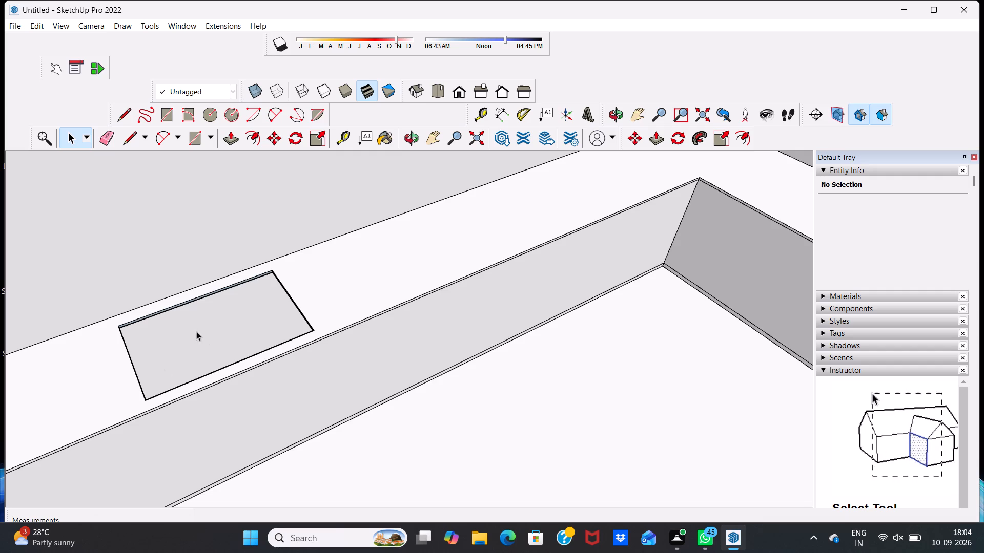
{"action": "scroll", "coordinate": [242, 338], "scroll_direction": "down", "scroll_amount": 1}
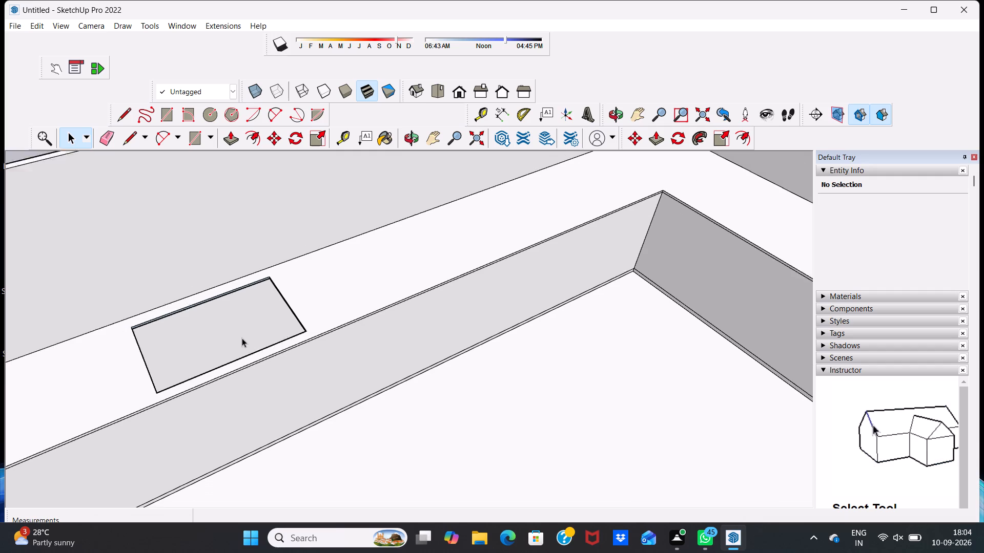
{"action": "scroll", "coordinate": [242, 338], "scroll_direction": "down", "scroll_amount": 1}
{"action": "middle_click_drag", "start_coordinate": [272, 423], "coordinate": [178, 337]}
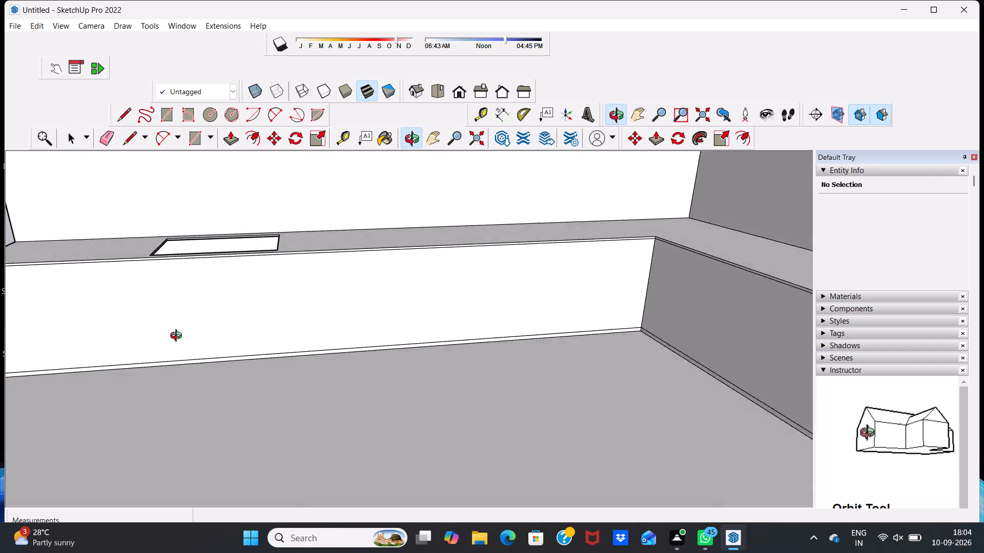
{"action": "middle_click_drag", "start_coordinate": [178, 337], "coordinate": [159, 355]}
{"action": "scroll", "coordinate": [239, 313], "scroll_direction": "up", "scroll_amount": 6}
{"action": "scroll", "coordinate": [262, 244], "scroll_direction": "up", "scroll_amount": 3}
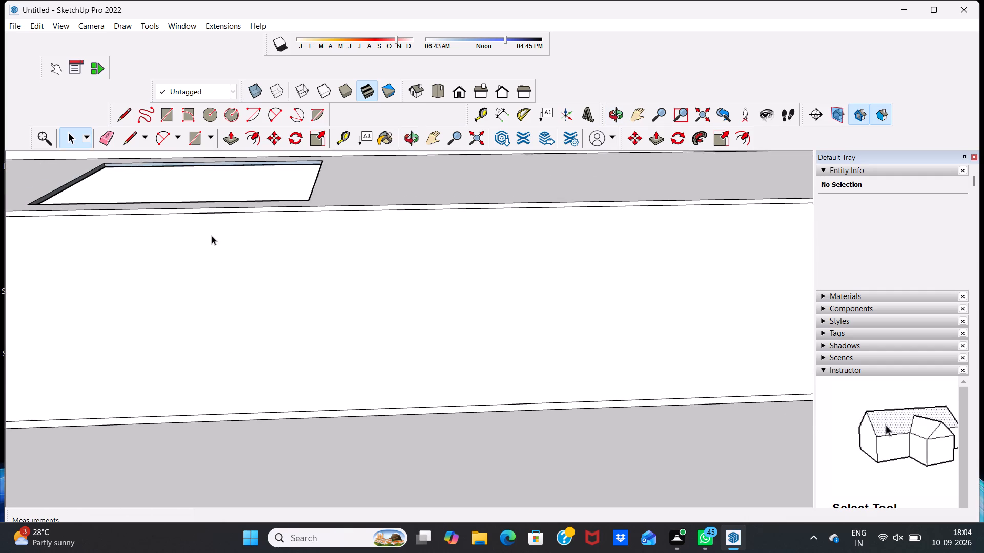
{"action": "scroll", "coordinate": [210, 236], "scroll_direction": "down", "scroll_amount": 6}
{"action": "middle_click_drag", "start_coordinate": [206, 218], "coordinate": [119, 344]}
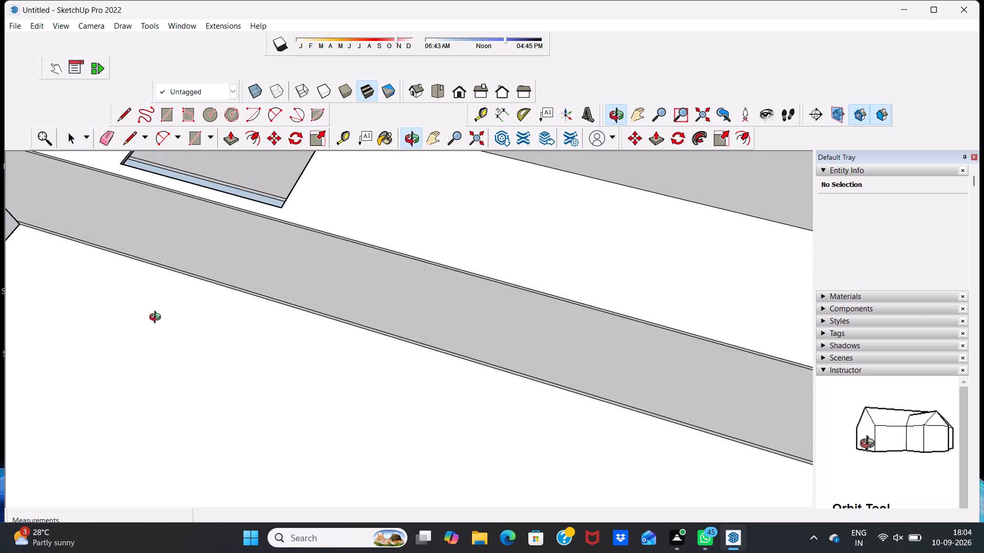
{"action": "scroll", "coordinate": [215, 249], "scroll_direction": "down", "scroll_amount": 4}
{"action": "scroll", "coordinate": [187, 245], "scroll_direction": "up", "scroll_amount": 1}
{"action": "middle_click_drag", "start_coordinate": [187, 245], "coordinate": [241, 207]}
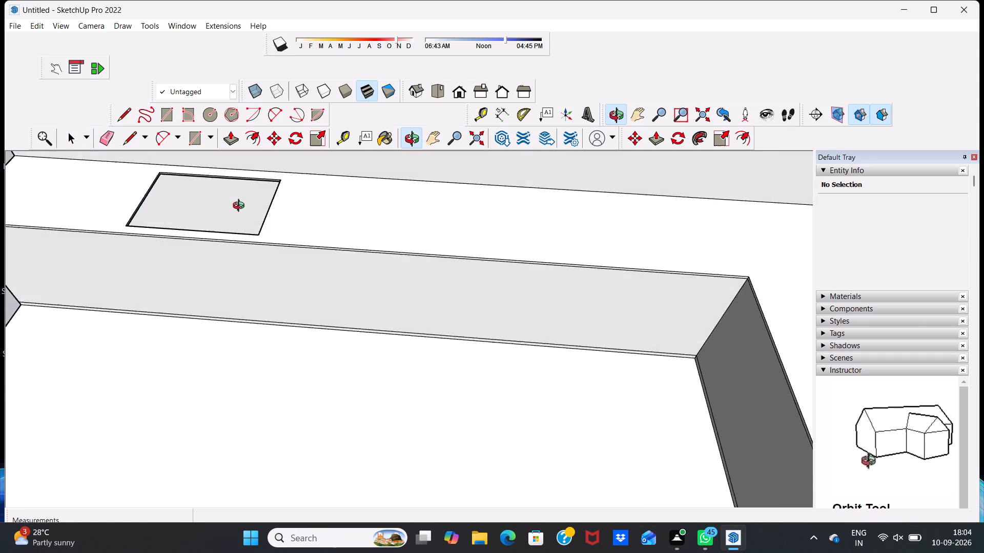
{"action": "middle_click_drag", "start_coordinate": [241, 207], "coordinate": [280, 167]}
{"action": "middle_click_drag", "start_coordinate": [192, 256], "coordinate": [220, 217]}
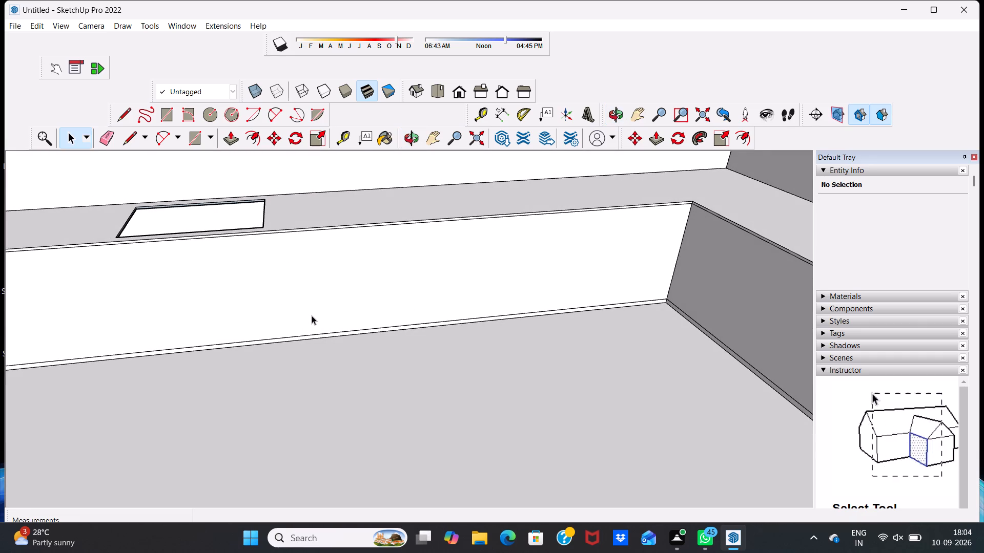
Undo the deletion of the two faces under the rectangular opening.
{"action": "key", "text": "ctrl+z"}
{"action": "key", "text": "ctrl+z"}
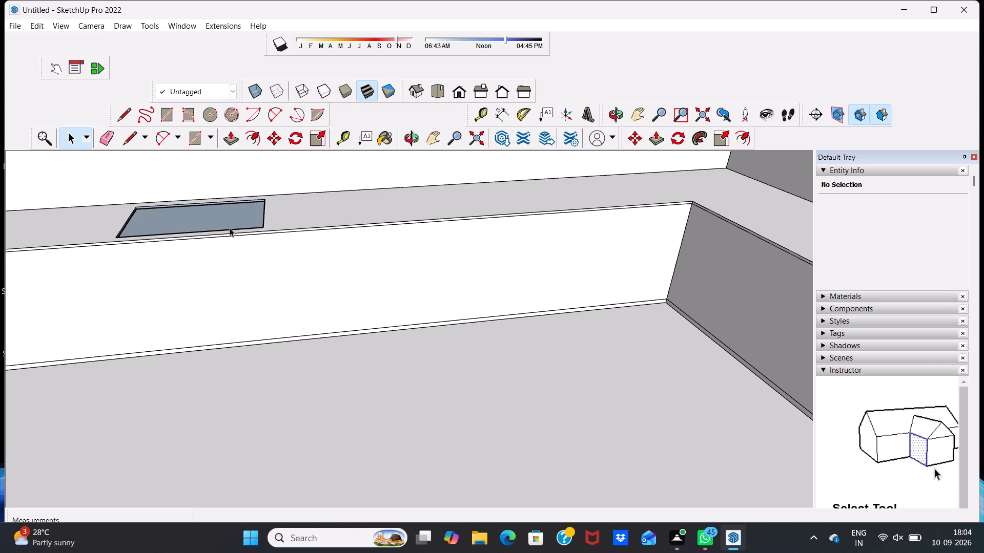
Inspect the recess's bottom face up close, and undo the Push/Pull that formed the recess in the counter top.
{"action": "middle_click_drag", "start_coordinate": [230, 228], "coordinate": [222, 411]}
{"action": "scroll", "coordinate": [199, 300], "scroll_direction": "up", "scroll_amount": 13}
{"action": "scroll", "coordinate": [88, 286], "scroll_direction": "up", "scroll_amount": 1}
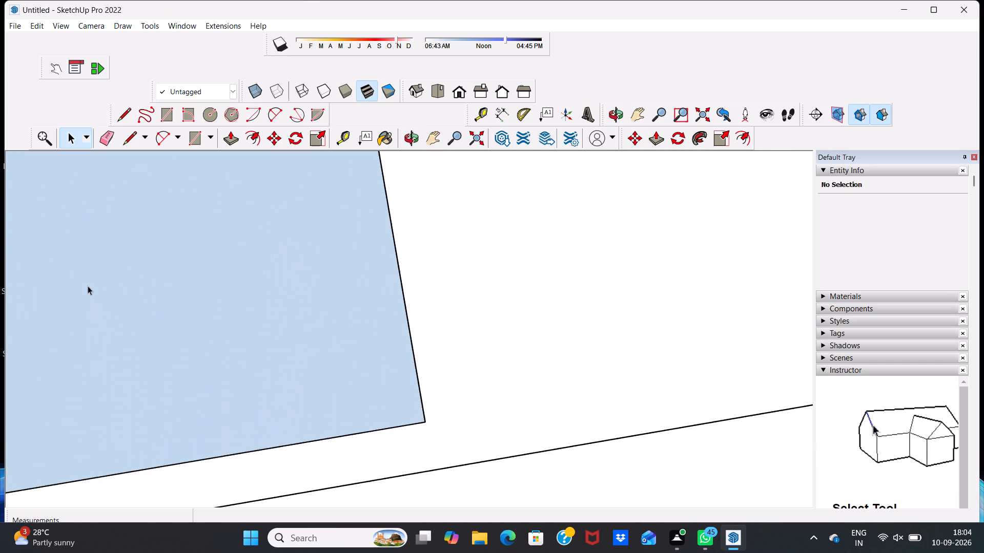
{"action": "scroll", "coordinate": [154, 268], "scroll_direction": "down", "scroll_amount": 5}
{"action": "middle_click_drag", "start_coordinate": [247, 288], "coordinate": [276, 204]}
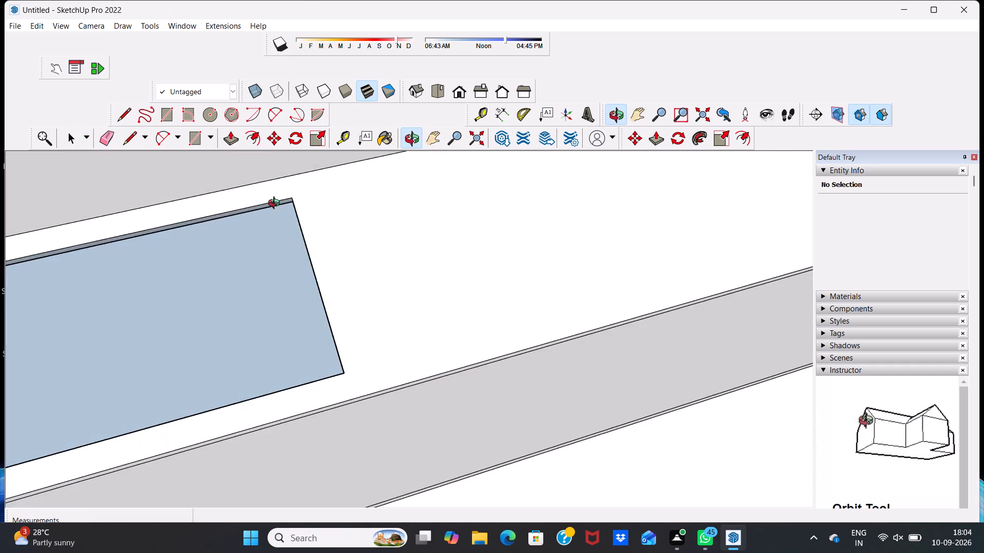
{"action": "middle_click_drag", "start_coordinate": [276, 204], "coordinate": [270, 185]}
{"action": "scroll", "coordinate": [270, 183], "scroll_direction": "up", "scroll_amount": 1}
{"action": "scroll", "coordinate": [205, 249], "scroll_direction": "up", "scroll_amount": 7}
{"action": "scroll", "coordinate": [271, 198], "scroll_direction": "down", "scroll_amount": 3}
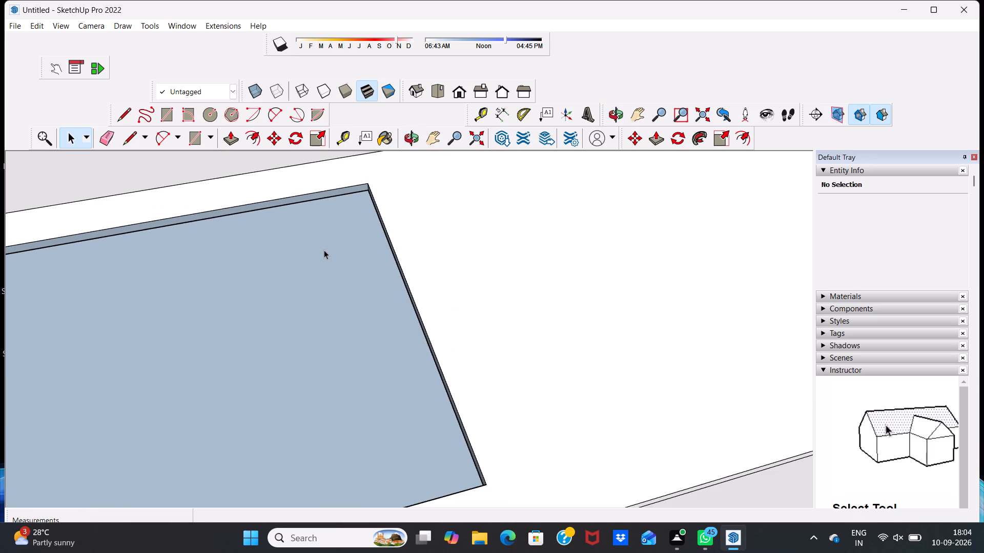
{"action": "left_click", "coordinate": [324, 250]}
{"action": "scroll", "coordinate": [327, 250], "scroll_direction": "down", "scroll_amount": 6}
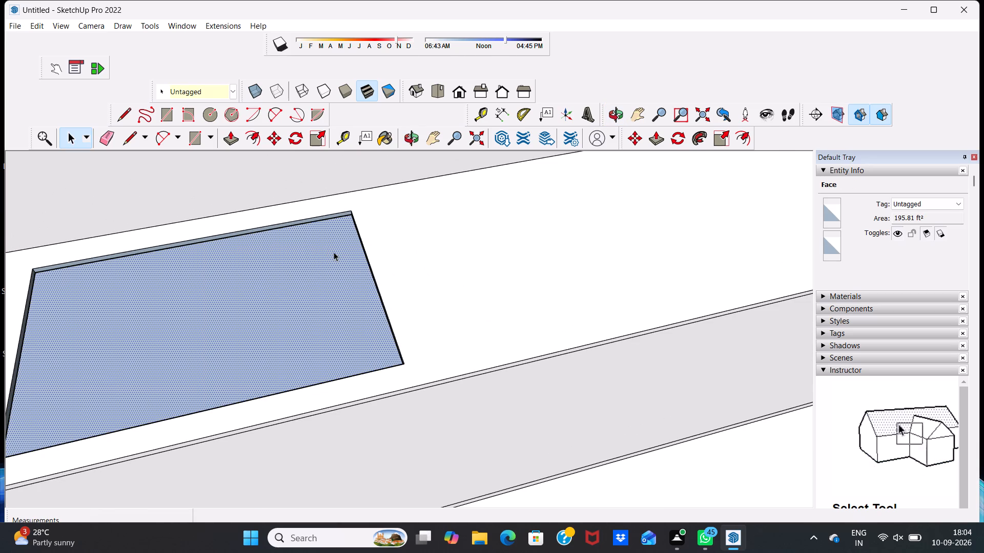
{"action": "right_click", "coordinate": [334, 252]}
{"action": "key", "text": "ctrl+z"}
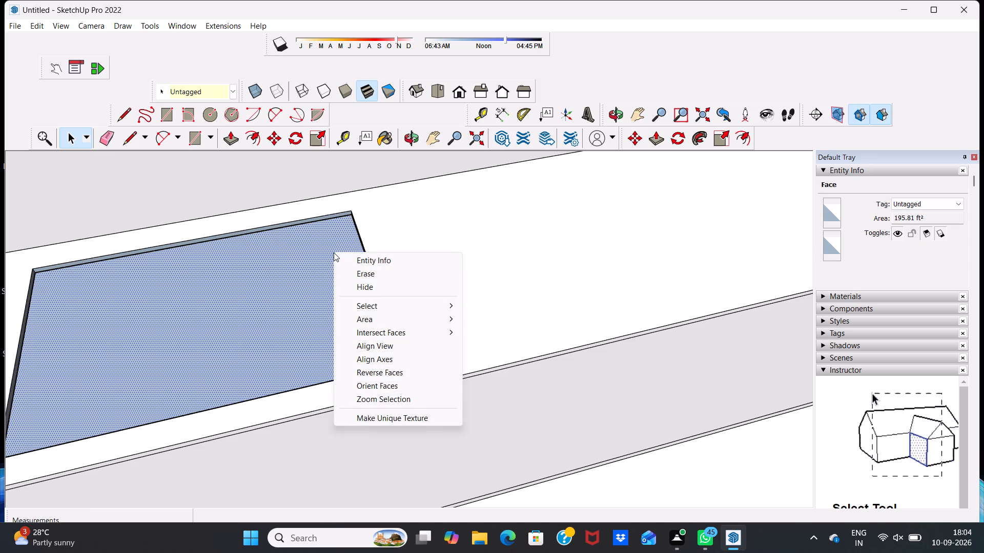
{"action": "left_click", "coordinate": [681, 516]}
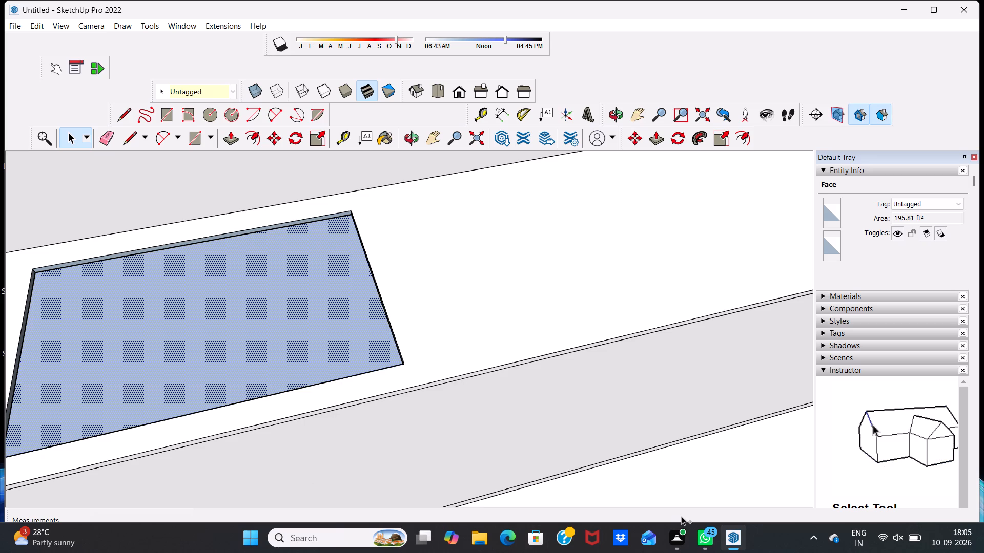
{"action": "left_click", "coordinate": [681, 516], "text": "ctrl"}
{"action": "key", "text": "ctrl+z"}
{"action": "left_click", "coordinate": [681, 516]}
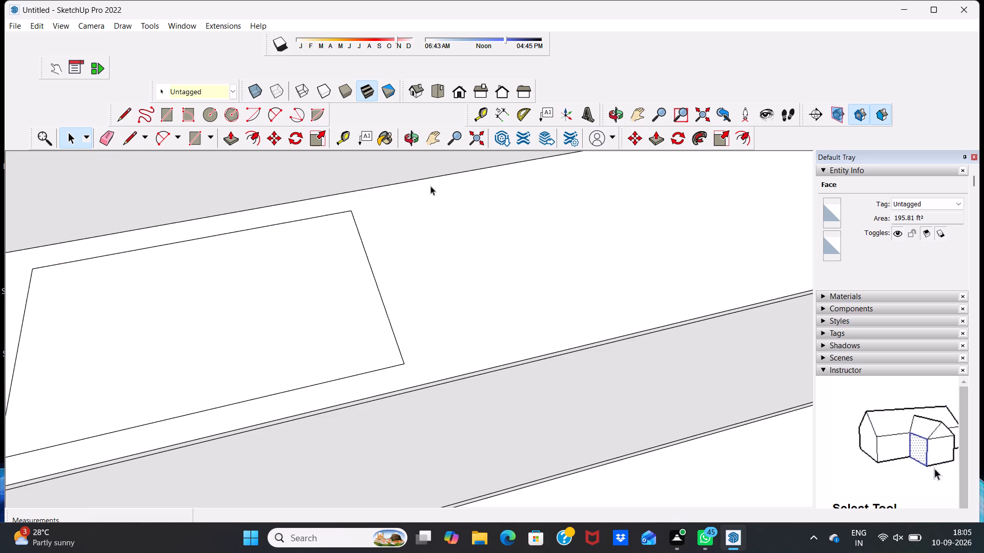
Push/Pull the selected large counter slab face by about 1/2".
{"action": "left_click", "coordinate": [230, 136]}
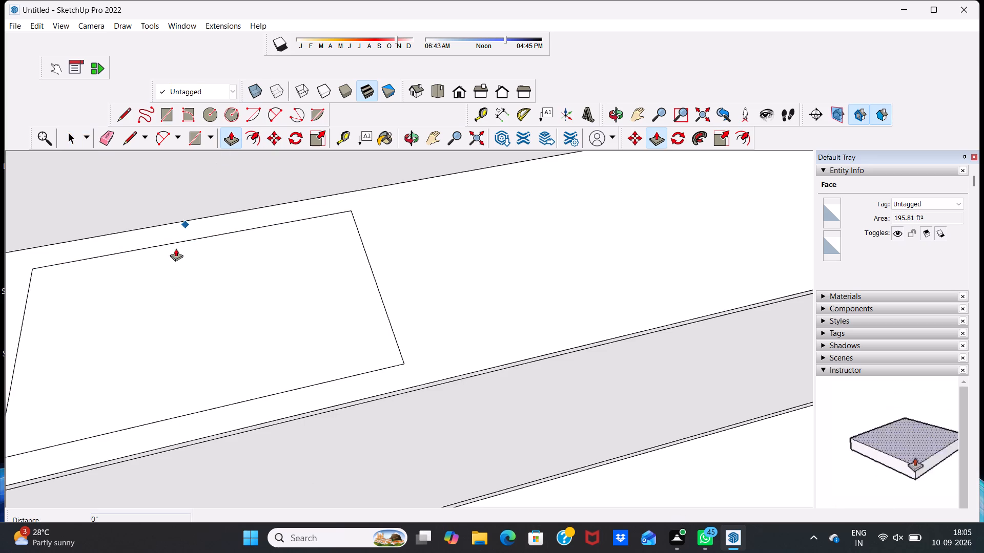
{"action": "left_click", "coordinate": [200, 304]}
{"action": "left_click", "coordinate": [225, 319]}
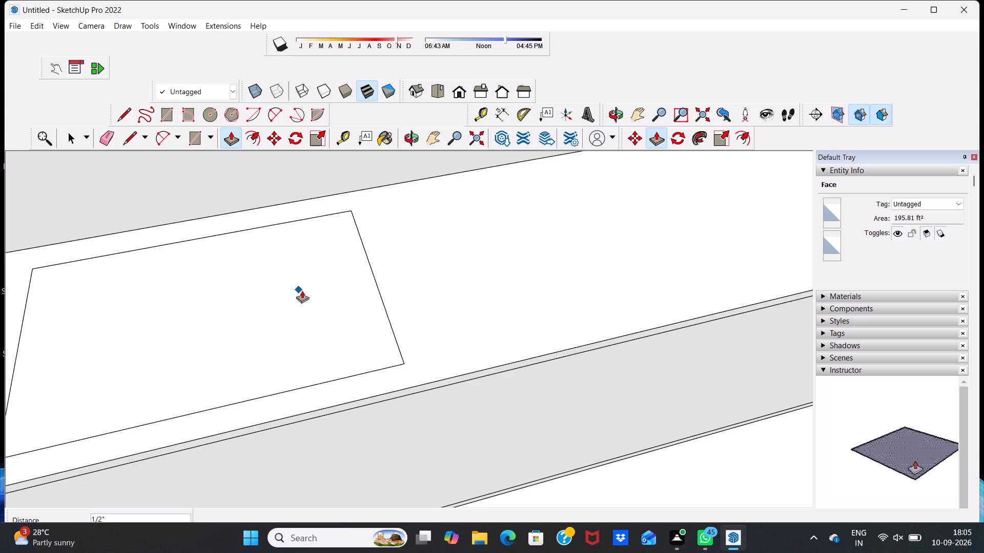
{"action": "key", "text": "space"}
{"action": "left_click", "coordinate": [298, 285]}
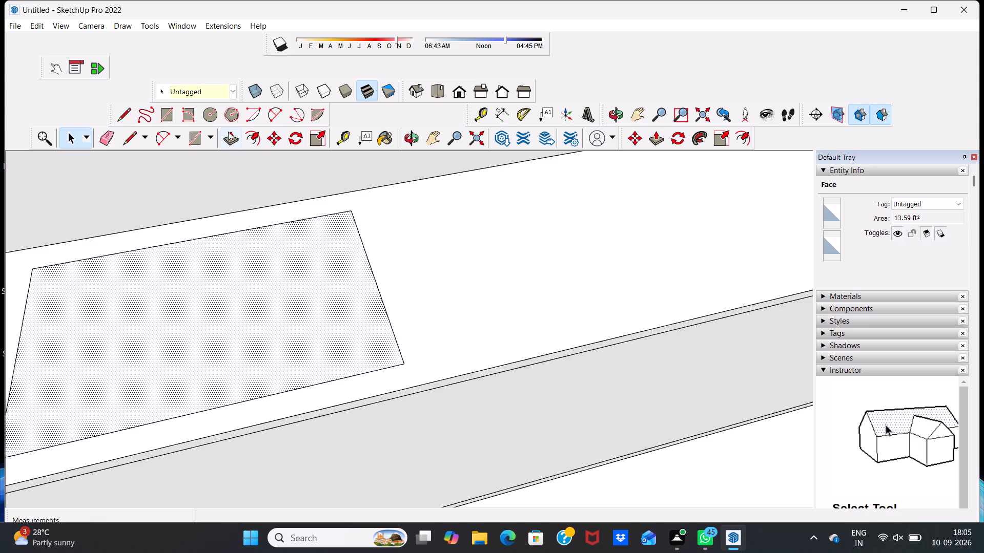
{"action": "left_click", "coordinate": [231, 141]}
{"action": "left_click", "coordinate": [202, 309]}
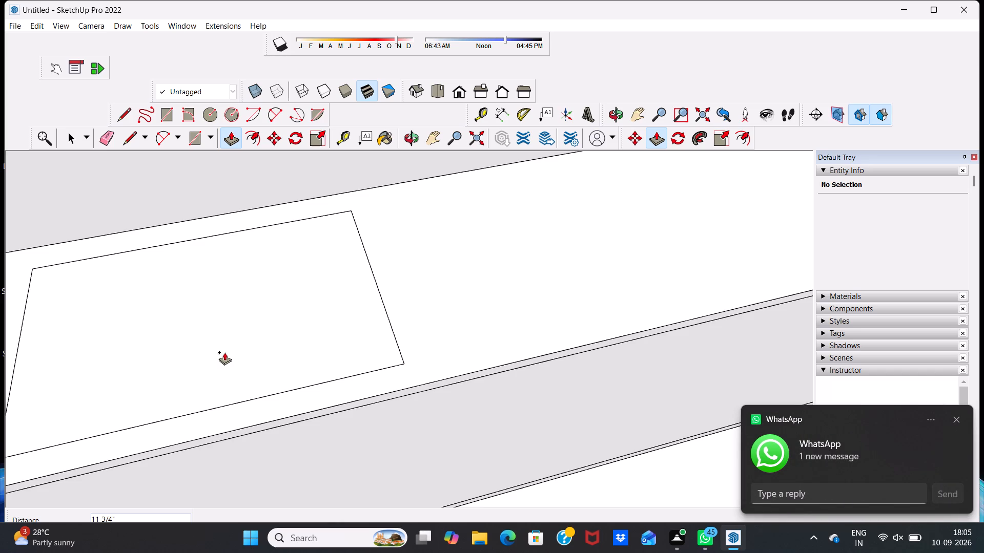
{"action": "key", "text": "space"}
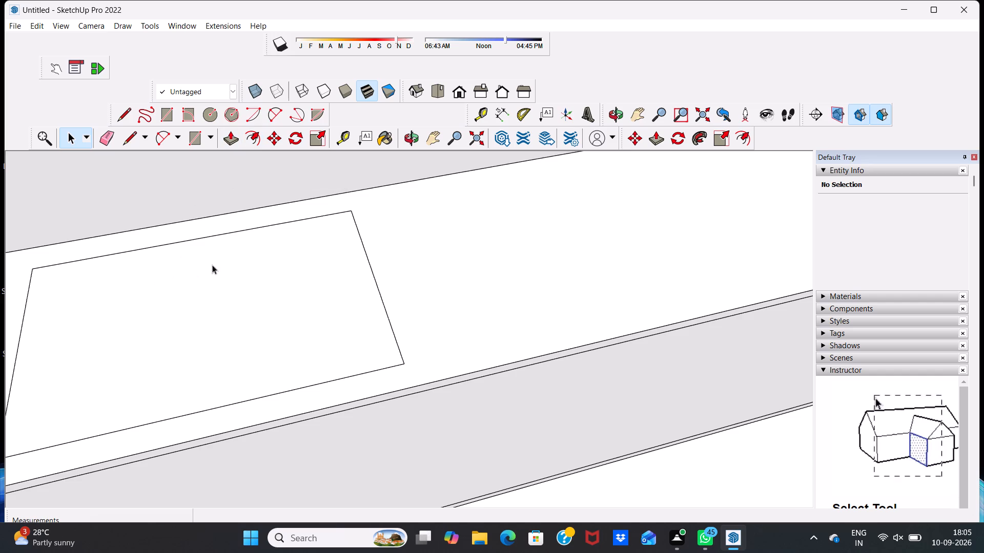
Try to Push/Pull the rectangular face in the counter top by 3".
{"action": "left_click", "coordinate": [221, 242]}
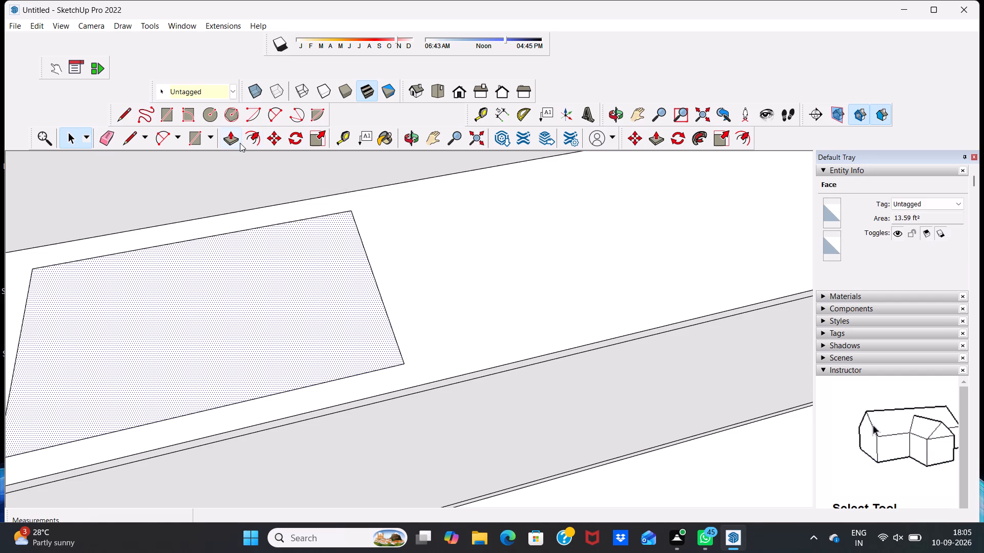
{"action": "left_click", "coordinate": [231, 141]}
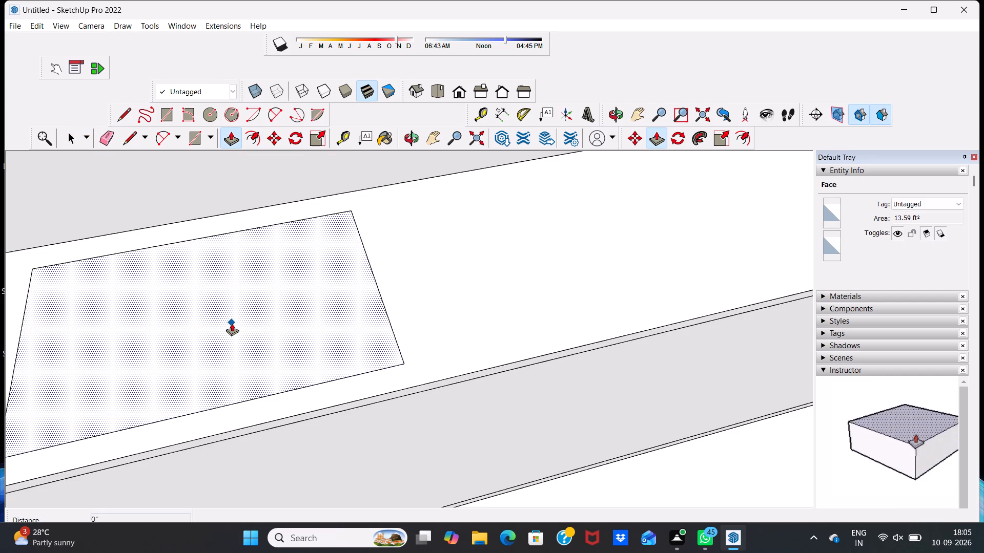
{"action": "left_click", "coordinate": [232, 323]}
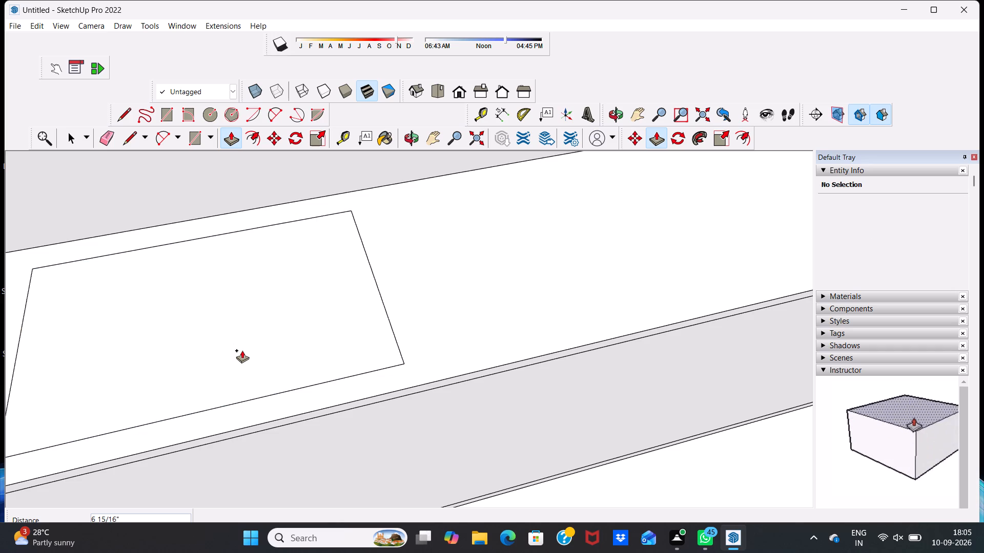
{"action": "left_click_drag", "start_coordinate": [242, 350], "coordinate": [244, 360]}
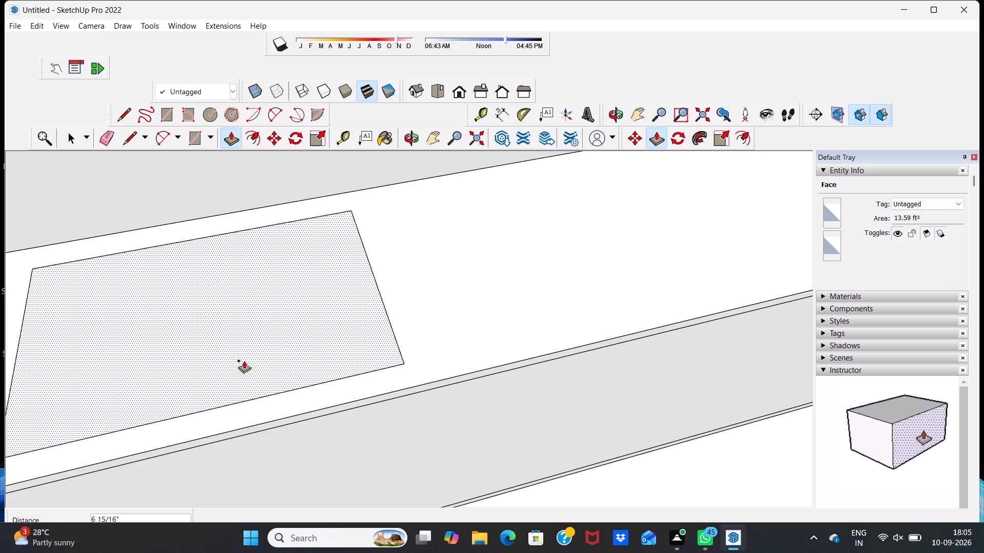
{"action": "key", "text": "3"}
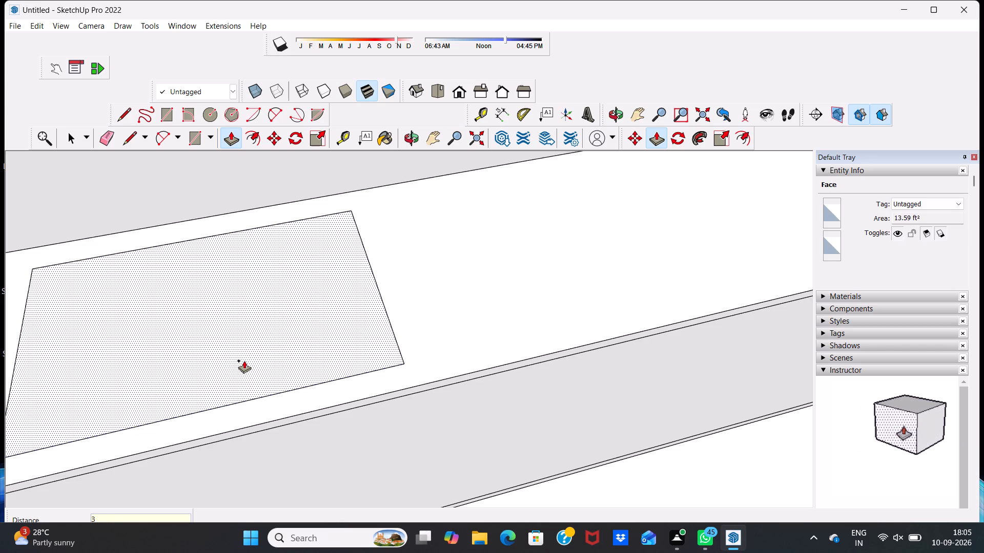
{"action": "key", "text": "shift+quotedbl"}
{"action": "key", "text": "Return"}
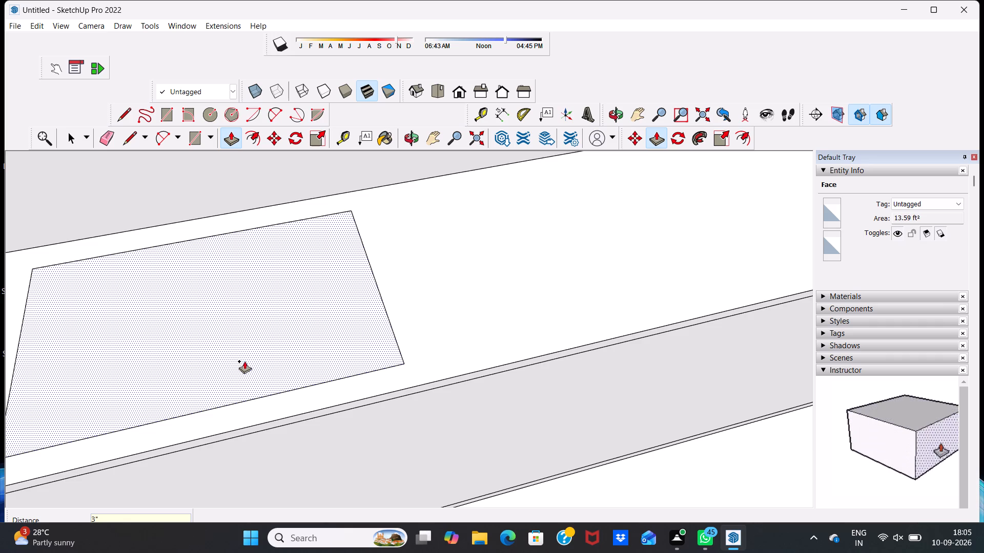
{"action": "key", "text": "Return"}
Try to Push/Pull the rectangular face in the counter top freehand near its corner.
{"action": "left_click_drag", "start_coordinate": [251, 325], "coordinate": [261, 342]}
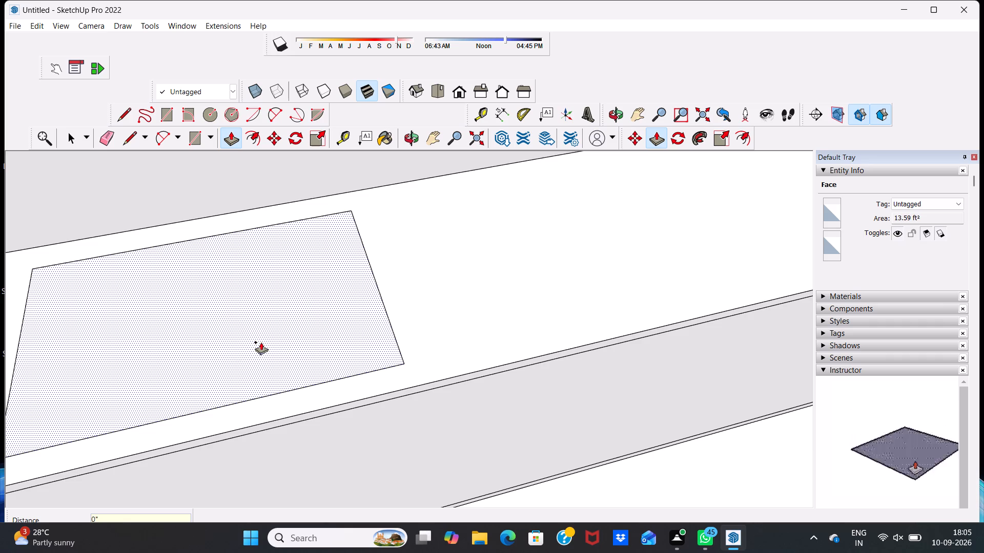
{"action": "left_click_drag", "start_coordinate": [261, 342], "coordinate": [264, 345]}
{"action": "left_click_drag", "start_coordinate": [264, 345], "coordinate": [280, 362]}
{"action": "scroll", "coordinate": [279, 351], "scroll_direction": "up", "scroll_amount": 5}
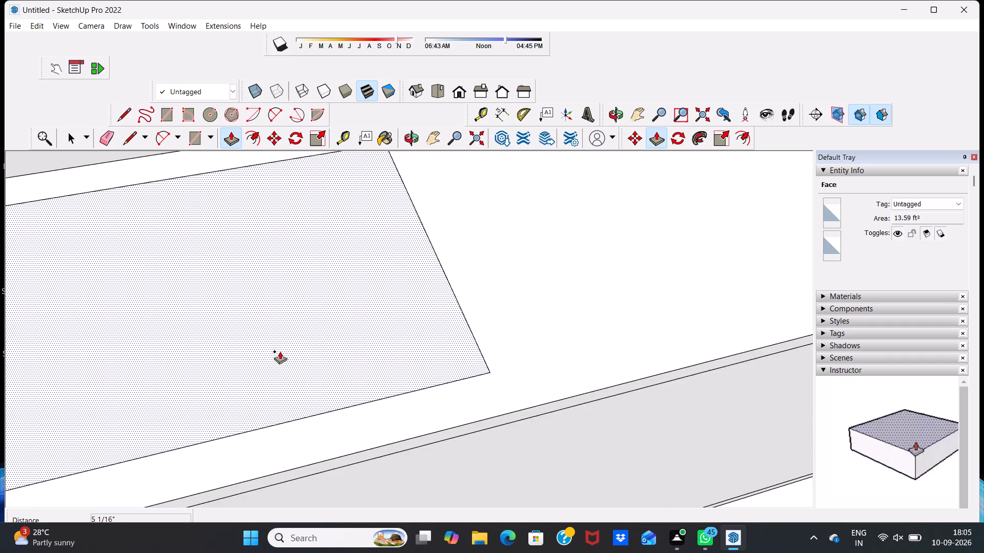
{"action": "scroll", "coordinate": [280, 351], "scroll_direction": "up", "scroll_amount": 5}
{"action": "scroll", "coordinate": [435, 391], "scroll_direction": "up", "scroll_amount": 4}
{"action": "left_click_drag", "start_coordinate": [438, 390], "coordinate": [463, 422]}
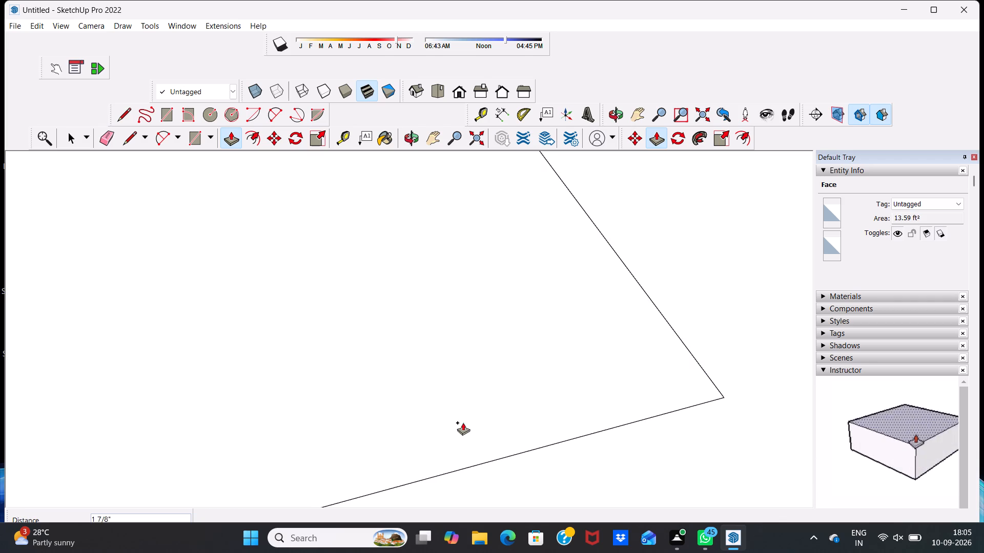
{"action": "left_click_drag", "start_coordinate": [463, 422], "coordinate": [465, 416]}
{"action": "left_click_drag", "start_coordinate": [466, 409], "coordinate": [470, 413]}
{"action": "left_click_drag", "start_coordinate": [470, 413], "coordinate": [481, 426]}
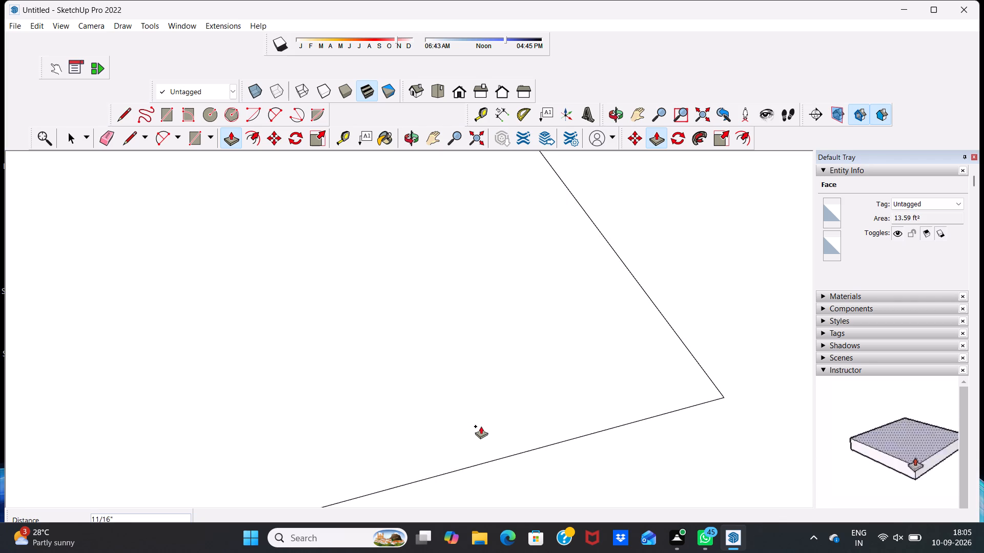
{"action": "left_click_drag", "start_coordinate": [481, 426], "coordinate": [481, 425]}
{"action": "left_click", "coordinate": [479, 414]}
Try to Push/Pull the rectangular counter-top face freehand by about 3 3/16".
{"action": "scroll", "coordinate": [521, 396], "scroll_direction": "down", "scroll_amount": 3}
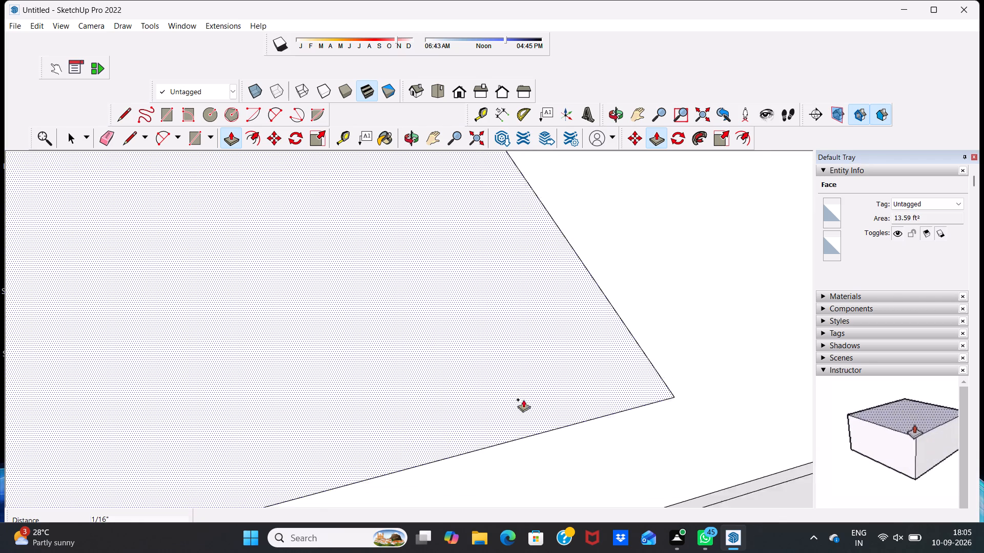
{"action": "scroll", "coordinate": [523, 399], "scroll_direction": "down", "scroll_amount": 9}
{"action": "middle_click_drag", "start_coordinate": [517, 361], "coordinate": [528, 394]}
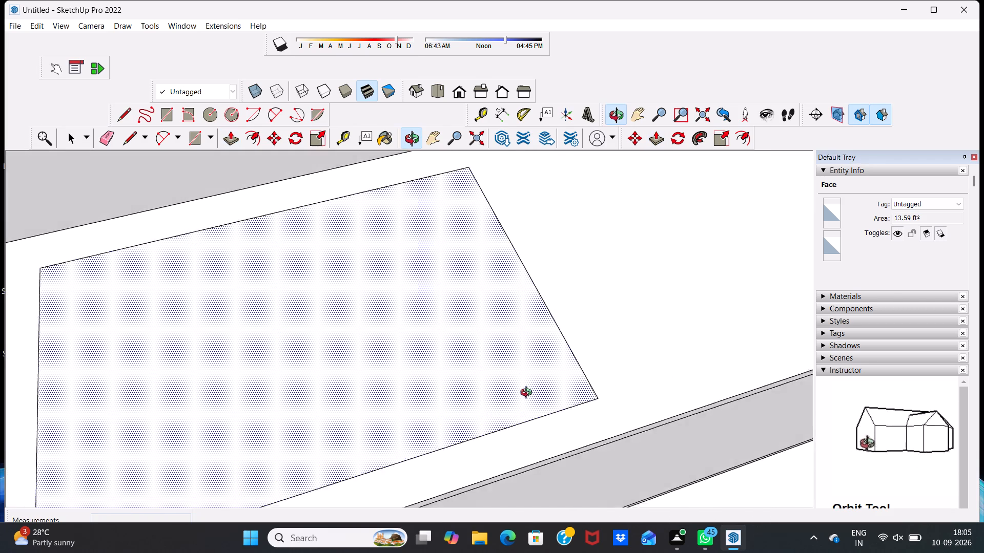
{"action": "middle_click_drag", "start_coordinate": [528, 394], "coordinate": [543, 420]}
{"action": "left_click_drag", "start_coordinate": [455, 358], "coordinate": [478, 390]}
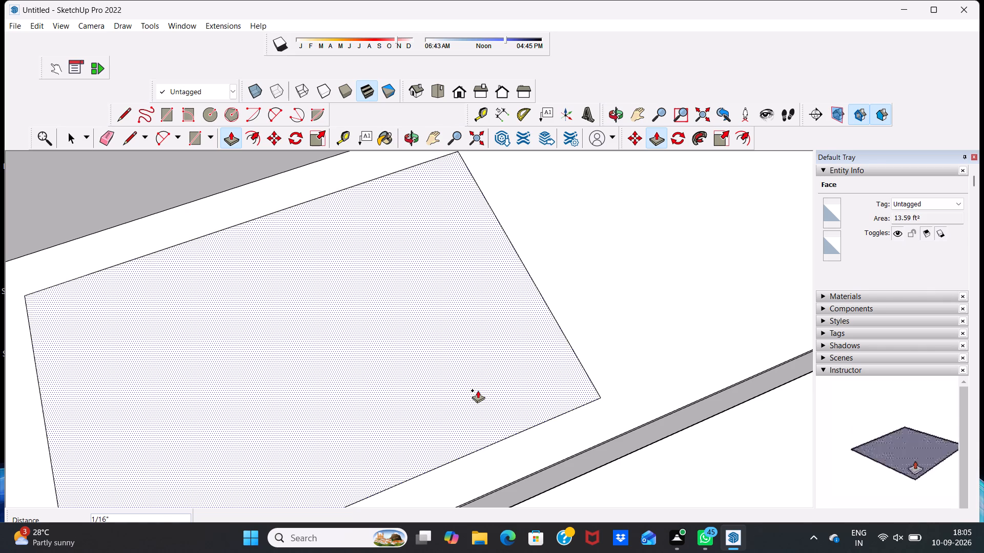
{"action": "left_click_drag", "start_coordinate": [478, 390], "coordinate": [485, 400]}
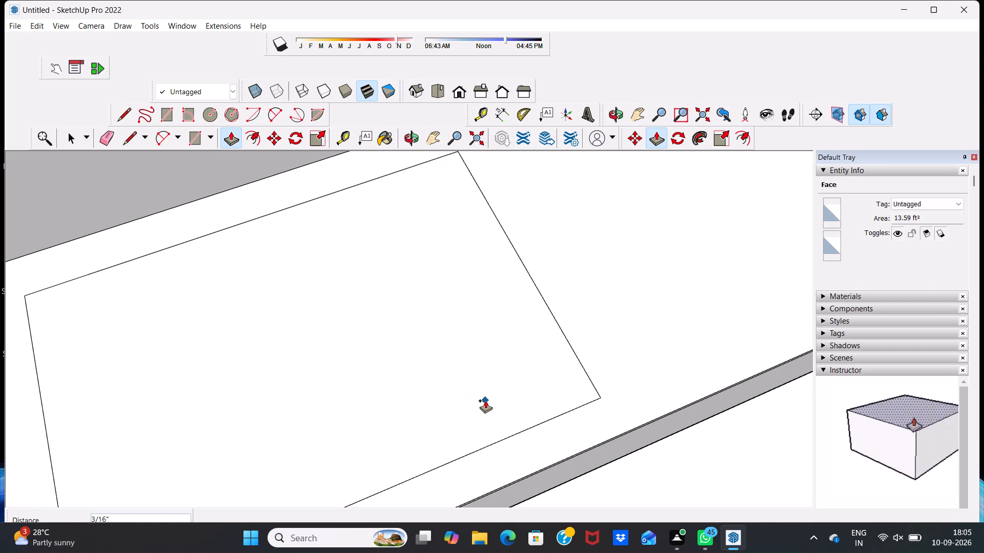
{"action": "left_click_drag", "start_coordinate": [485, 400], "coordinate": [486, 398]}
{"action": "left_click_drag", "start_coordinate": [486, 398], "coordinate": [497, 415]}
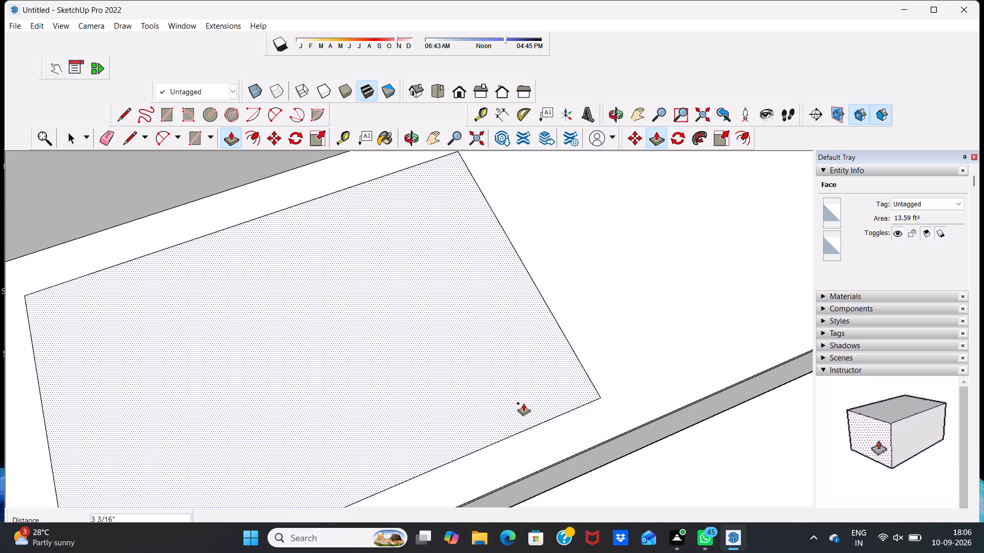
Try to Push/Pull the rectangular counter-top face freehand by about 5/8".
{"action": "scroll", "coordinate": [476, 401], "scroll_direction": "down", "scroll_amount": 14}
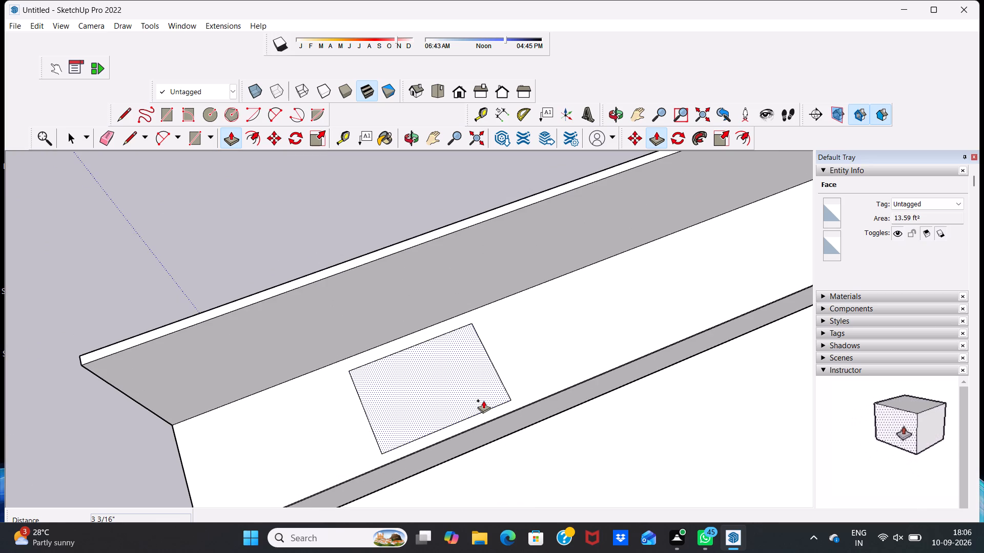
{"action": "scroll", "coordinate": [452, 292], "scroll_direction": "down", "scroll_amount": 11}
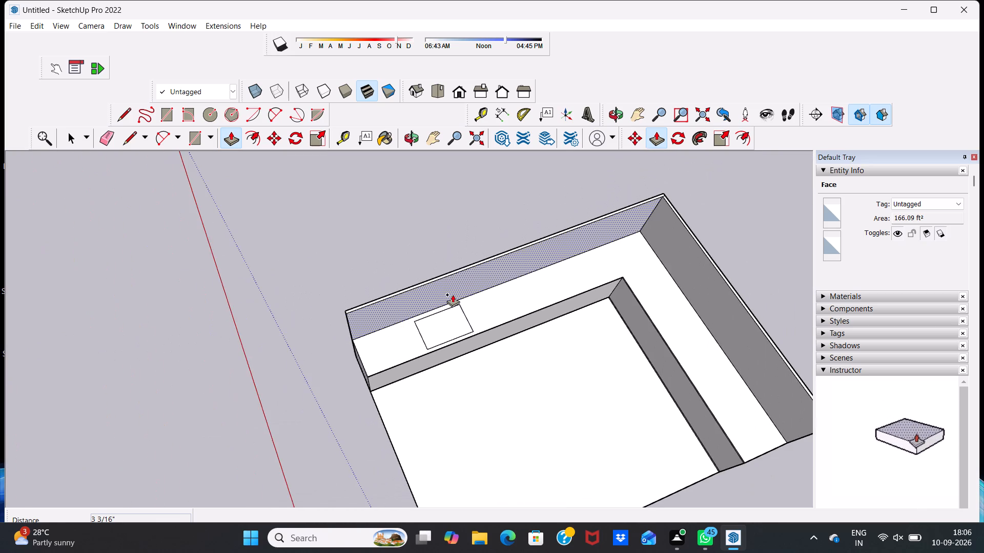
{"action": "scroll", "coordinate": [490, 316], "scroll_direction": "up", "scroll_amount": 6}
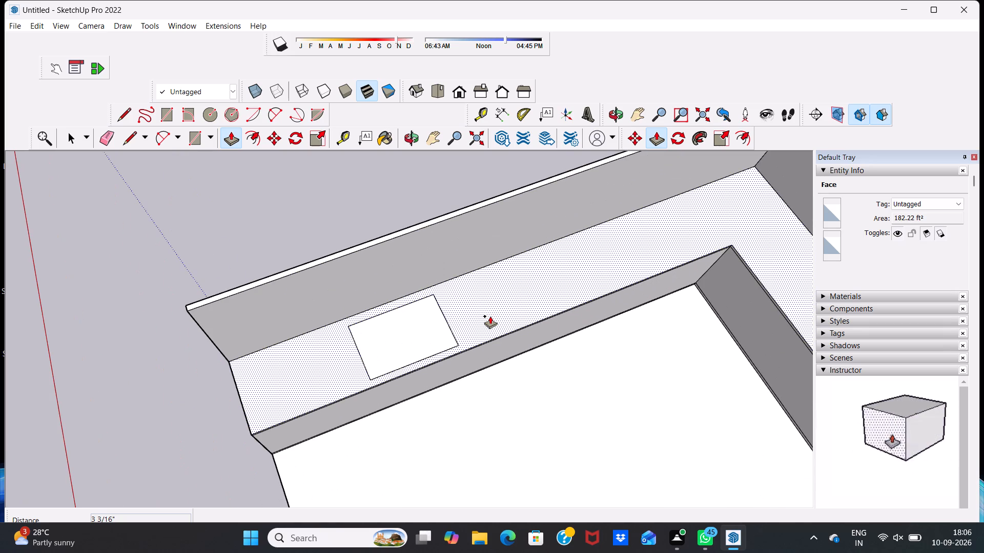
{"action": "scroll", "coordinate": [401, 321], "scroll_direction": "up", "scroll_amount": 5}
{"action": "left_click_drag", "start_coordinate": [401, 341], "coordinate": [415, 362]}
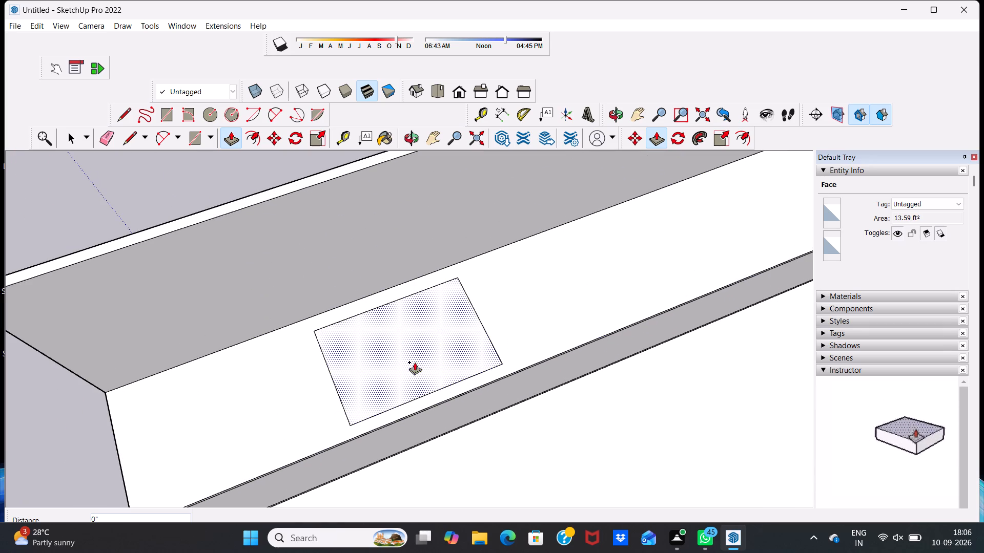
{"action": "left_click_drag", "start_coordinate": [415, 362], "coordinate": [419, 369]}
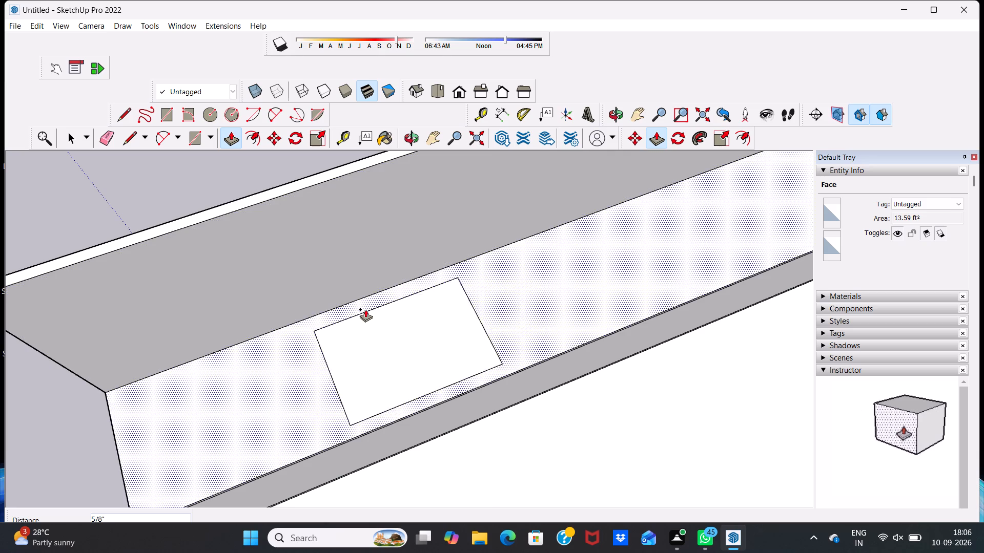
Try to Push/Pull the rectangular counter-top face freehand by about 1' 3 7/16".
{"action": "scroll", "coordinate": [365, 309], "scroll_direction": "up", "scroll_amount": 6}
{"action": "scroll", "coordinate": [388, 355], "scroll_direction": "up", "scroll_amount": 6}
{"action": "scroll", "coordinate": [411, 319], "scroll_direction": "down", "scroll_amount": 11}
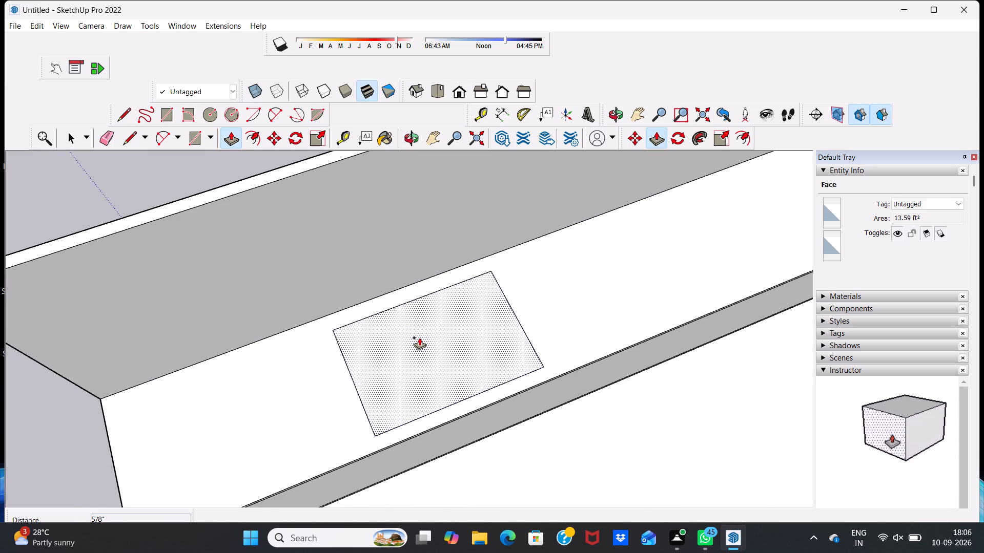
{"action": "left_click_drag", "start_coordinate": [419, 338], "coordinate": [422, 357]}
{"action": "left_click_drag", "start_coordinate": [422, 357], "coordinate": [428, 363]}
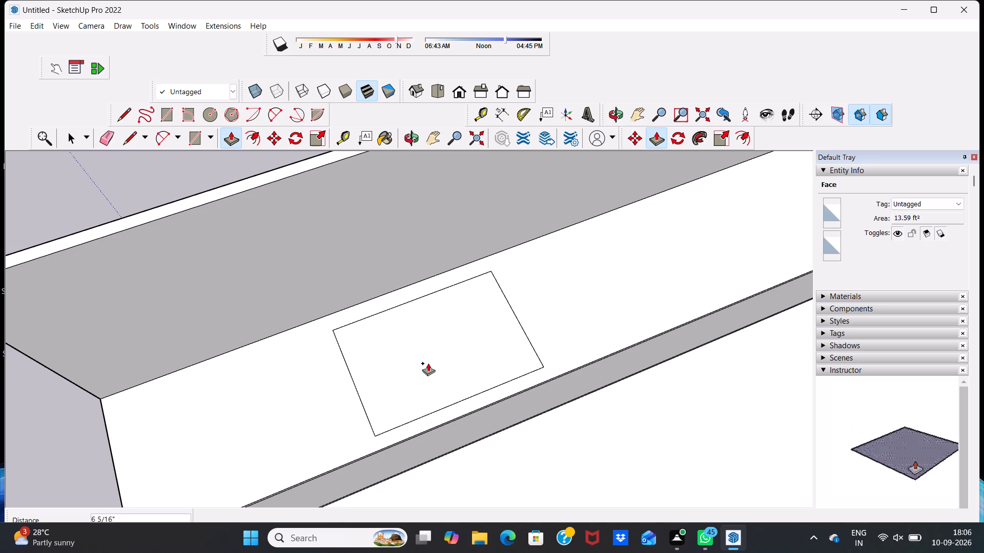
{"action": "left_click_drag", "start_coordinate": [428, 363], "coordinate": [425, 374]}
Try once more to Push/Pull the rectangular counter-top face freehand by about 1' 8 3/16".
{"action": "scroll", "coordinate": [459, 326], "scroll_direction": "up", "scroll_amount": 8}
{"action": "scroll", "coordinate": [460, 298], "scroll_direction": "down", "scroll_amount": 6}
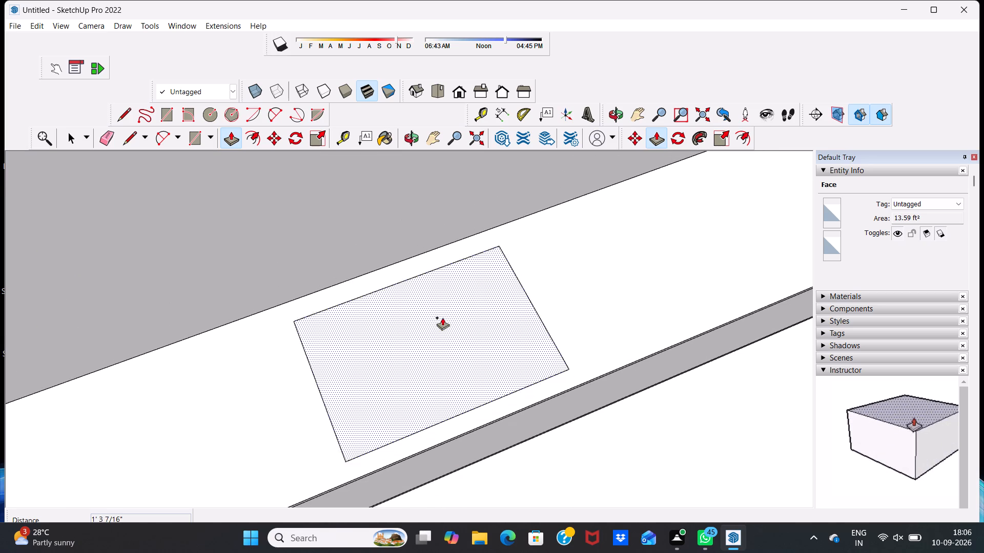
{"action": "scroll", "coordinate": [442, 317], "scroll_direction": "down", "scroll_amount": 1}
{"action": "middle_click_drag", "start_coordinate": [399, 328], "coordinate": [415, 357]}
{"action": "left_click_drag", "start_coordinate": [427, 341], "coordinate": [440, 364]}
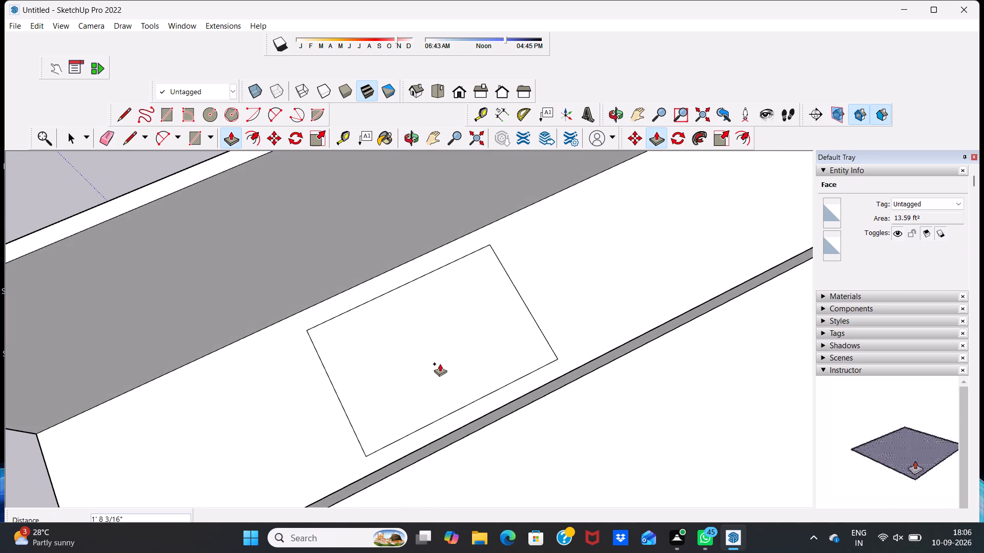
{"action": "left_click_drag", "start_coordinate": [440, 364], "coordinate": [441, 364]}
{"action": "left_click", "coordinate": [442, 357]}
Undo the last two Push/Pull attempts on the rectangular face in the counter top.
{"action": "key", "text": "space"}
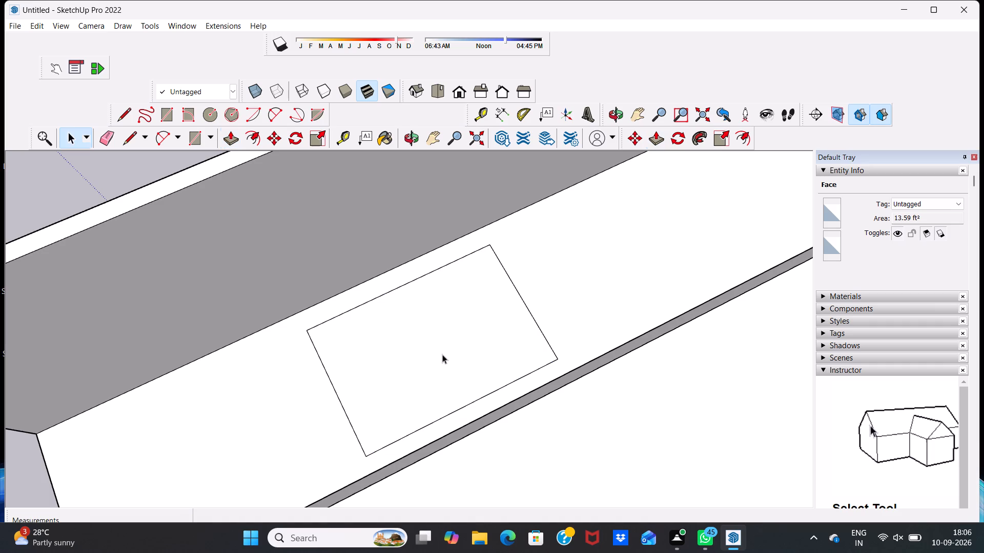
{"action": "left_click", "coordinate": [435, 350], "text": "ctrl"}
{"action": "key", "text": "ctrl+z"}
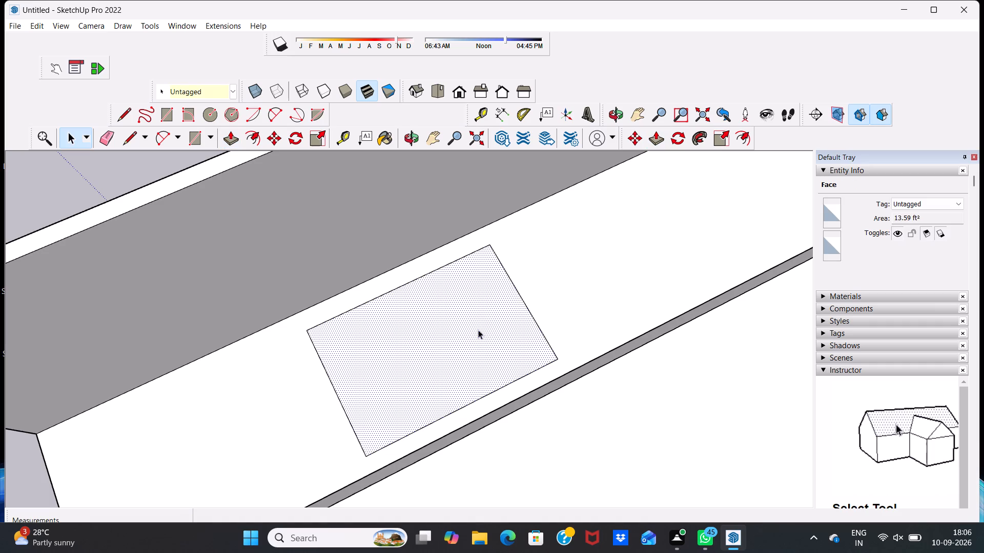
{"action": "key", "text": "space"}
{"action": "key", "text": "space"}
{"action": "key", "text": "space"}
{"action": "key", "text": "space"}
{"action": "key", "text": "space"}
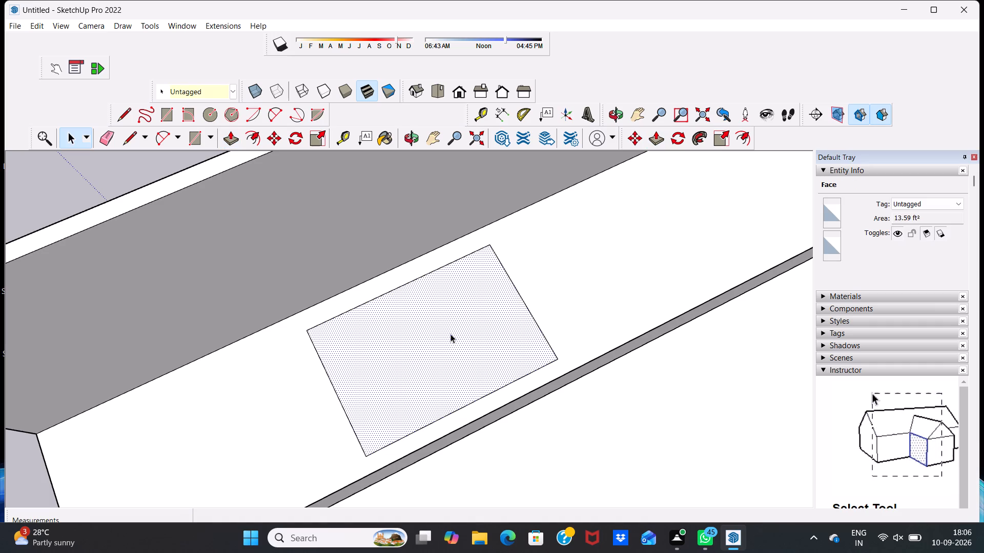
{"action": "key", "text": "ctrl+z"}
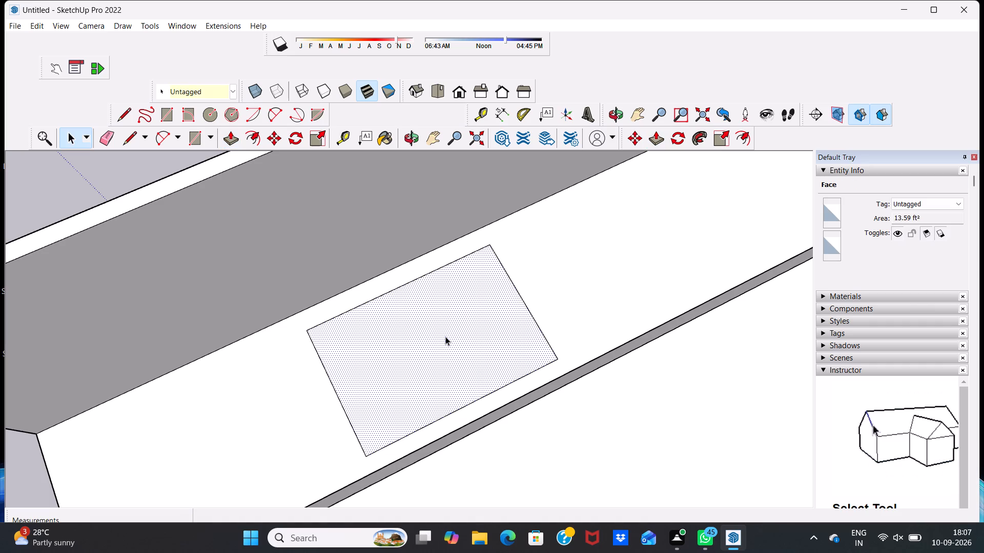
Delete the rectangular face in the counter top to open it up.
{"action": "left_click", "coordinate": [445, 336]}
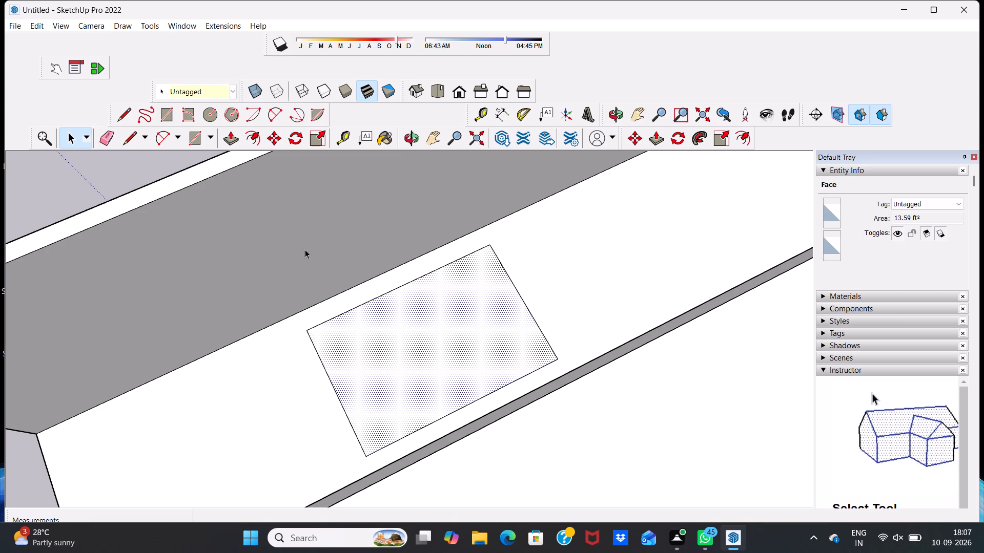
{"action": "key", "text": "Delete"}
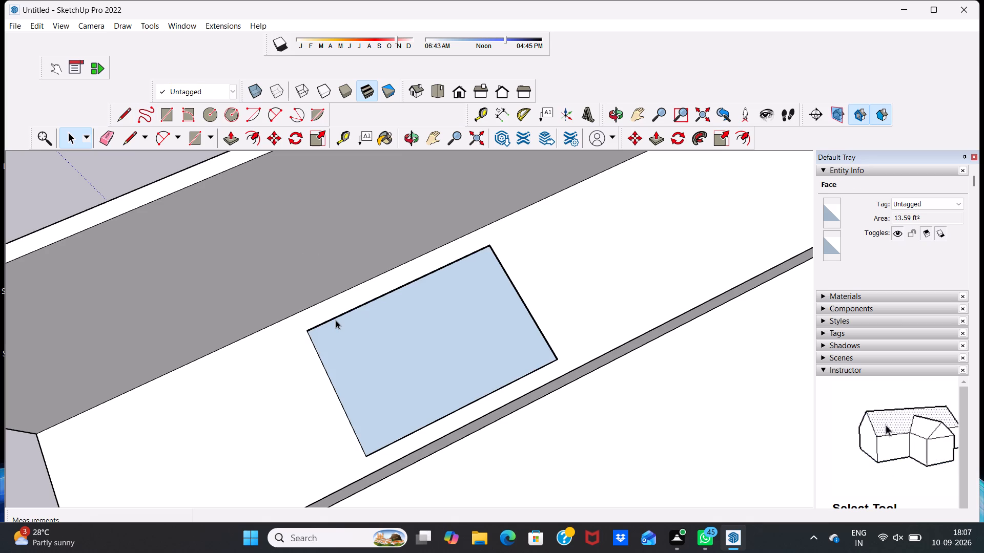
Examine the rectangular opening in the counter top and its inner edges from several angles.
{"action": "middle_click_drag", "start_coordinate": [437, 375], "coordinate": [786, 329]}
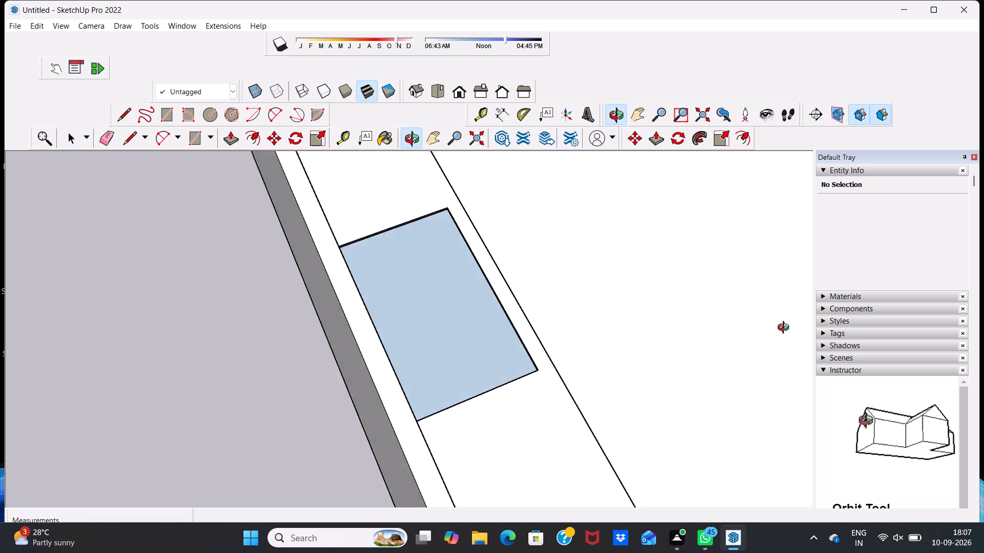
{"action": "middle_click_drag", "start_coordinate": [786, 329], "coordinate": [784, 161]}
{"action": "middle_click_drag", "start_coordinate": [630, 306], "coordinate": [563, 421]}
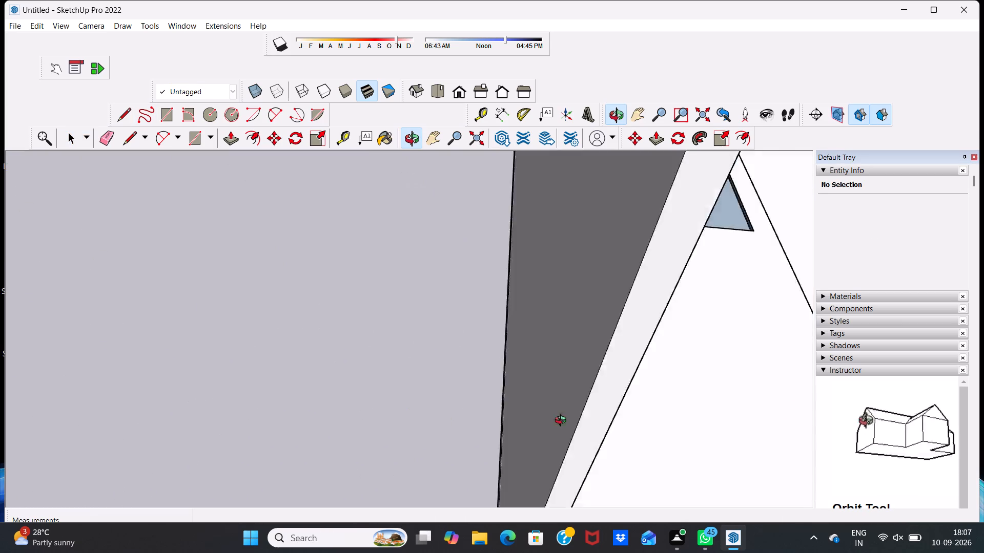
{"action": "middle_click_drag", "start_coordinate": [563, 421], "coordinate": [535, 421]}
{"action": "middle_click_drag", "start_coordinate": [765, 276], "coordinate": [684, 340]}
{"action": "middle_click_drag", "start_coordinate": [757, 243], "coordinate": [755, 252]}
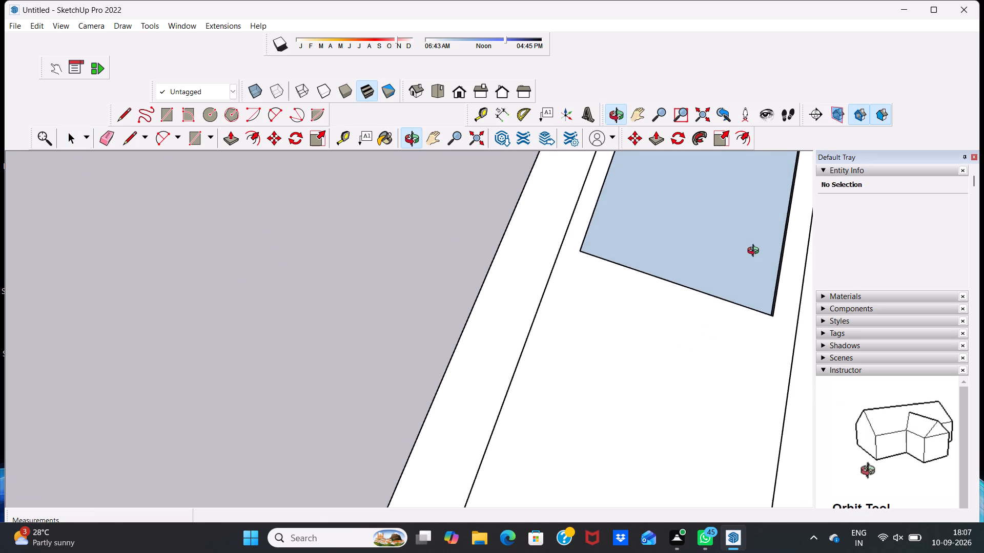
{"action": "middle_click_drag", "start_coordinate": [755, 252], "coordinate": [684, 352]}
{"action": "scroll", "coordinate": [775, 344], "scroll_direction": "up", "scroll_amount": 8}
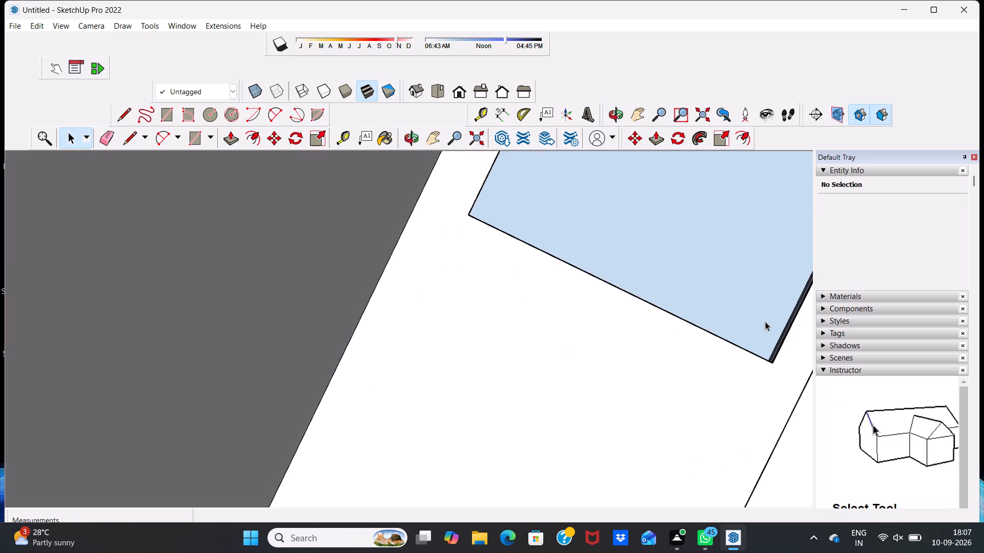
{"action": "scroll", "coordinate": [765, 322], "scroll_direction": "up", "scroll_amount": 19}
{"action": "scroll", "coordinate": [766, 313], "scroll_direction": "down", "scroll_amount": 5}
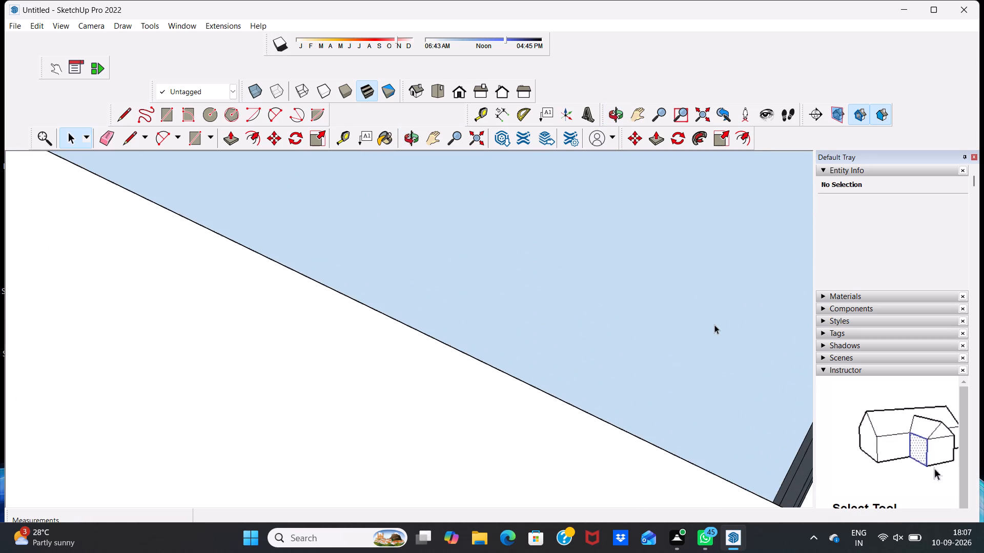
Examine the inner edges and underside of the rectangular opening in the counter top from several angles.
{"action": "middle_click_drag", "start_coordinate": [714, 325], "coordinate": [604, 466]}
{"action": "middle_click_drag", "start_coordinate": [595, 353], "coordinate": [543, 398]}
{"action": "scroll", "coordinate": [543, 398], "scroll_direction": "up", "scroll_amount": 3}
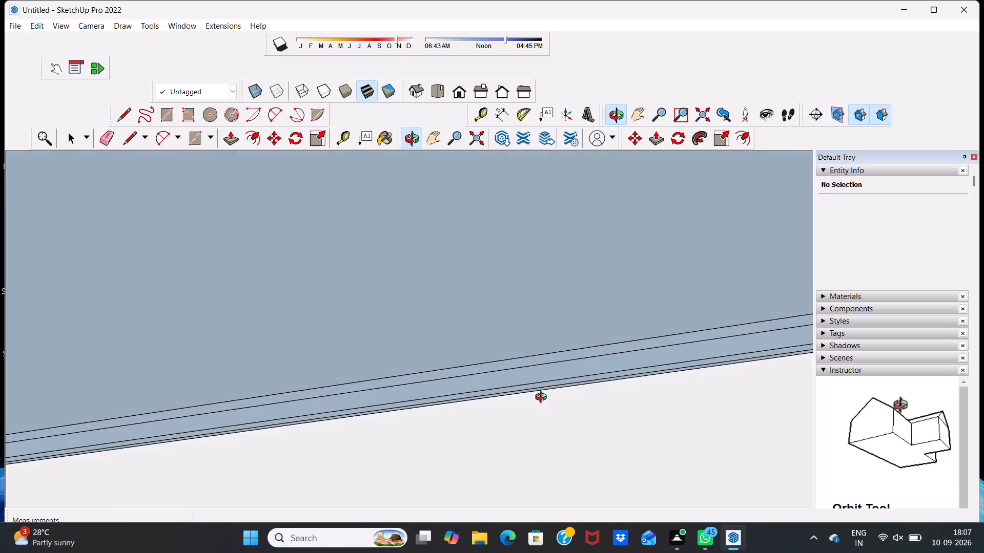
{"action": "scroll", "coordinate": [543, 398], "scroll_direction": "up", "scroll_amount": 2}
{"action": "scroll", "coordinate": [534, 325], "scroll_direction": "up", "scroll_amount": 11}
{"action": "scroll", "coordinate": [540, 306], "scroll_direction": "down", "scroll_amount": 12}
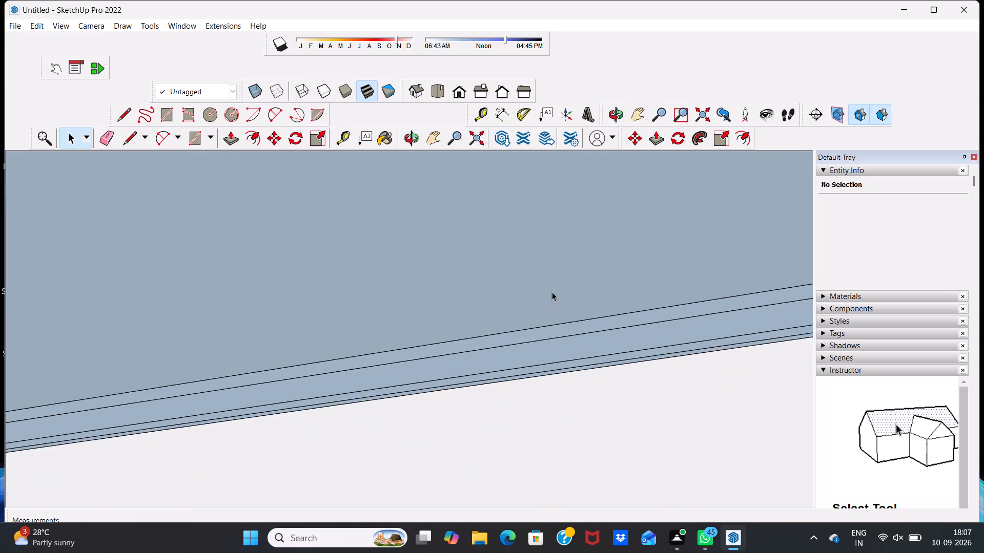
{"action": "scroll", "coordinate": [552, 292], "scroll_direction": "down", "scroll_amount": 4}
{"action": "middle_click_drag", "start_coordinate": [536, 306], "coordinate": [473, 429]}
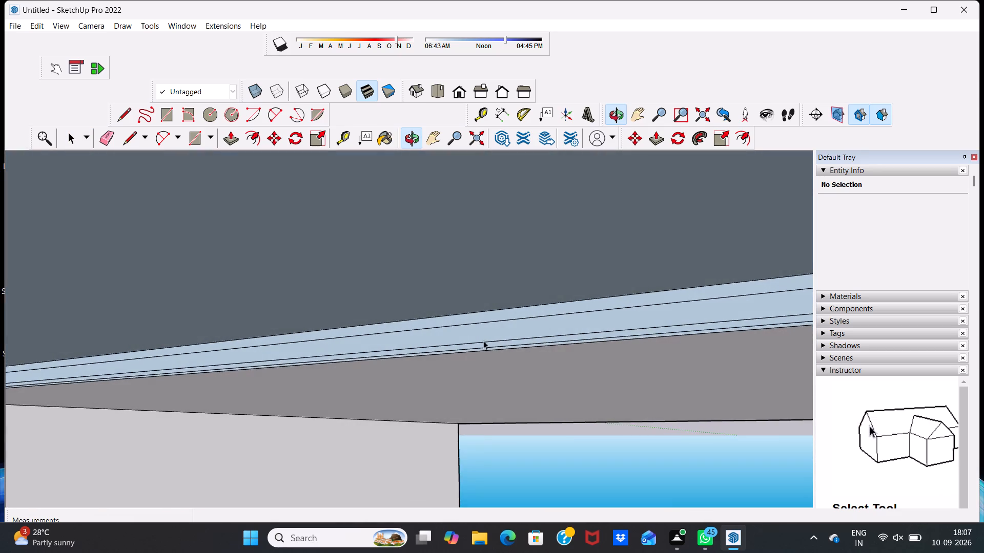
{"action": "scroll", "coordinate": [480, 328], "scroll_direction": "up", "scroll_amount": 3}
{"action": "scroll", "coordinate": [511, 247], "scroll_direction": "down", "scroll_amount": 6}
{"action": "scroll", "coordinate": [566, 231], "scroll_direction": "down", "scroll_amount": 7}
{"action": "scroll", "coordinate": [632, 242], "scroll_direction": "down", "scroll_amount": 10}
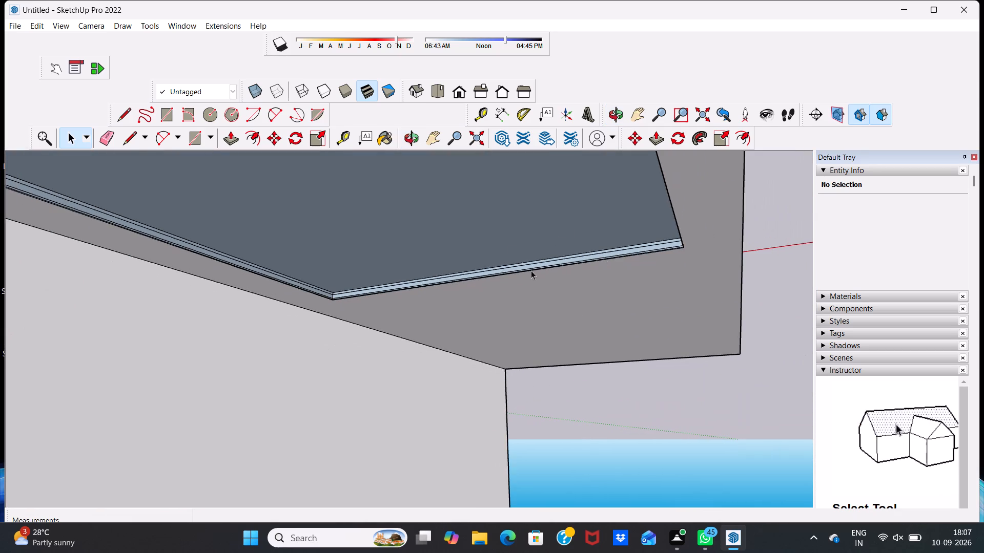
{"action": "scroll", "coordinate": [465, 247], "scroll_direction": "up", "scroll_amount": 2}
{"action": "scroll", "coordinate": [465, 222], "scroll_direction": "down", "scroll_amount": 12}
{"action": "scroll", "coordinate": [405, 193], "scroll_direction": "up", "scroll_amount": 2}
{"action": "scroll", "coordinate": [405, 186], "scroll_direction": "down", "scroll_amount": 2}
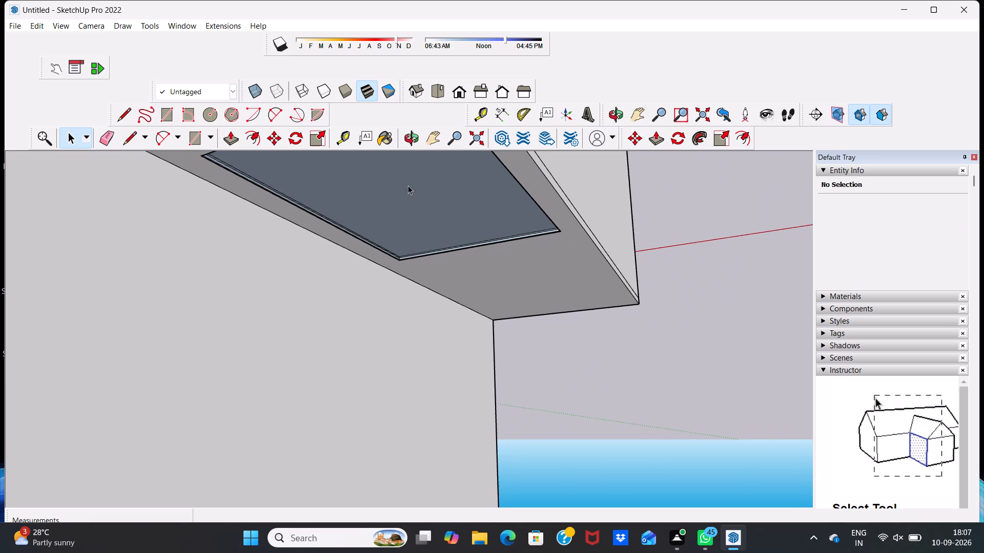
{"action": "middle_click_drag", "start_coordinate": [408, 185], "coordinate": [514, 109]}
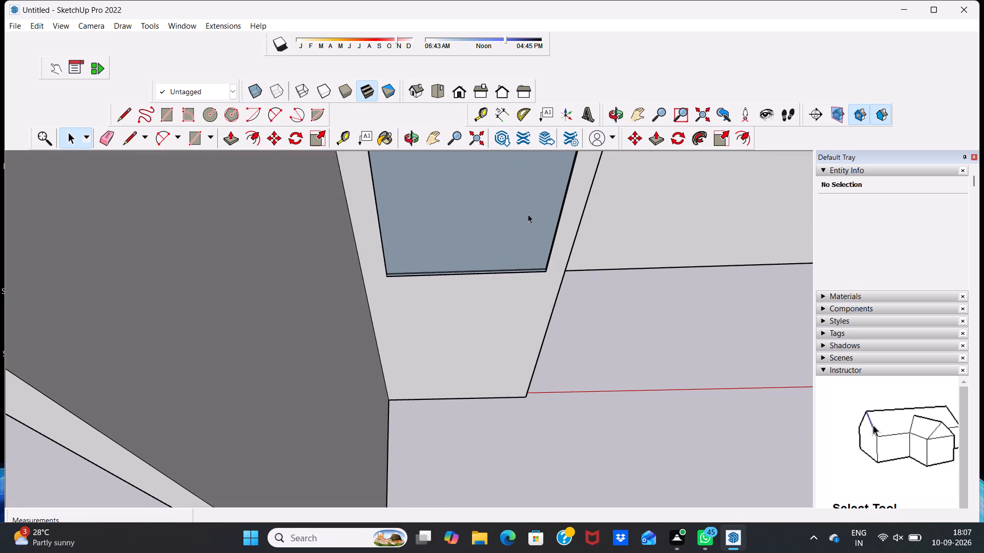
Select the face inside the rectangular counter opening and inspect it and its surrounding edges up close.
{"action": "left_click", "coordinate": [528, 214]}
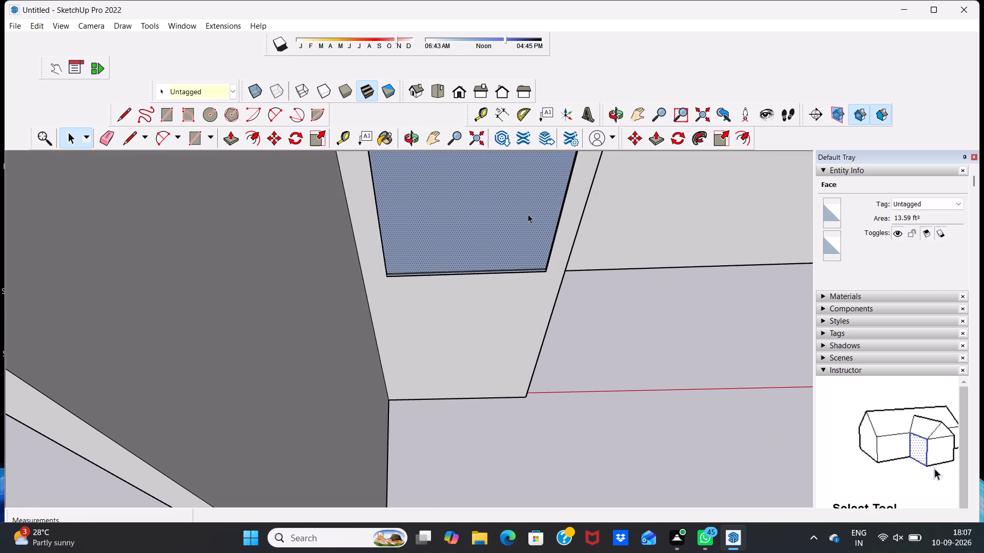
{"action": "scroll", "coordinate": [504, 220], "scroll_direction": "down", "scroll_amount": 2}
{"action": "middle_click_drag", "start_coordinate": [467, 234], "coordinate": [426, 320]}
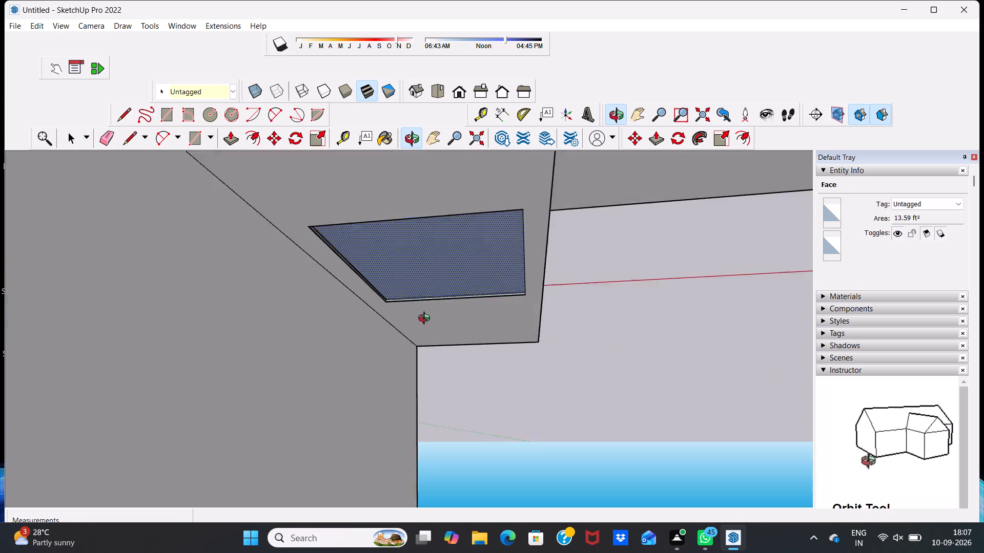
{"action": "middle_click_drag", "start_coordinate": [426, 320], "coordinate": [434, 330]}
{"action": "scroll", "coordinate": [404, 292], "scroll_direction": "up", "scroll_amount": 11}
{"action": "scroll", "coordinate": [356, 274], "scroll_direction": "up", "scroll_amount": 2}
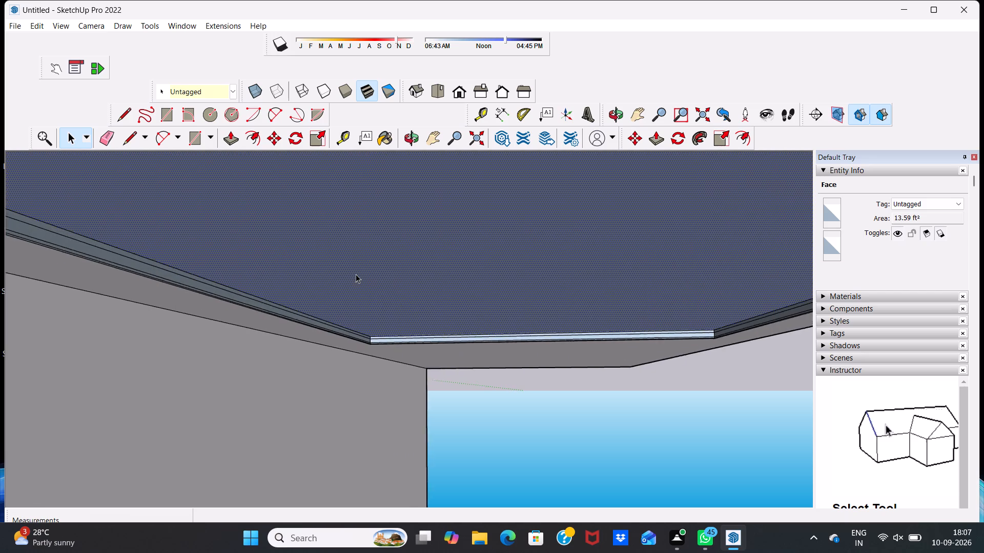
{"action": "scroll", "coordinate": [356, 274], "scroll_direction": "up", "scroll_amount": 4}
{"action": "scroll", "coordinate": [318, 302], "scroll_direction": "up", "scroll_amount": 6}
{"action": "scroll", "coordinate": [302, 348], "scroll_direction": "up", "scroll_amount": 9}
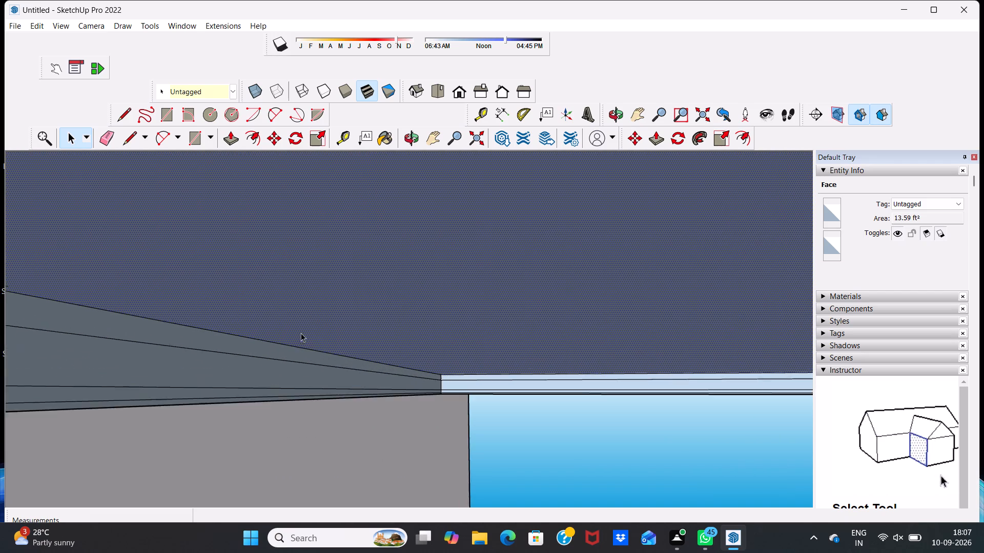
{"action": "scroll", "coordinate": [301, 333], "scroll_direction": "up", "scroll_amount": 2}
{"action": "scroll", "coordinate": [310, 313], "scroll_direction": "down", "scroll_amount": 7}
{"action": "scroll", "coordinate": [314, 309], "scroll_direction": "down", "scroll_amount": 19}
{"action": "scroll", "coordinate": [462, 271], "scroll_direction": "down", "scroll_amount": 6}
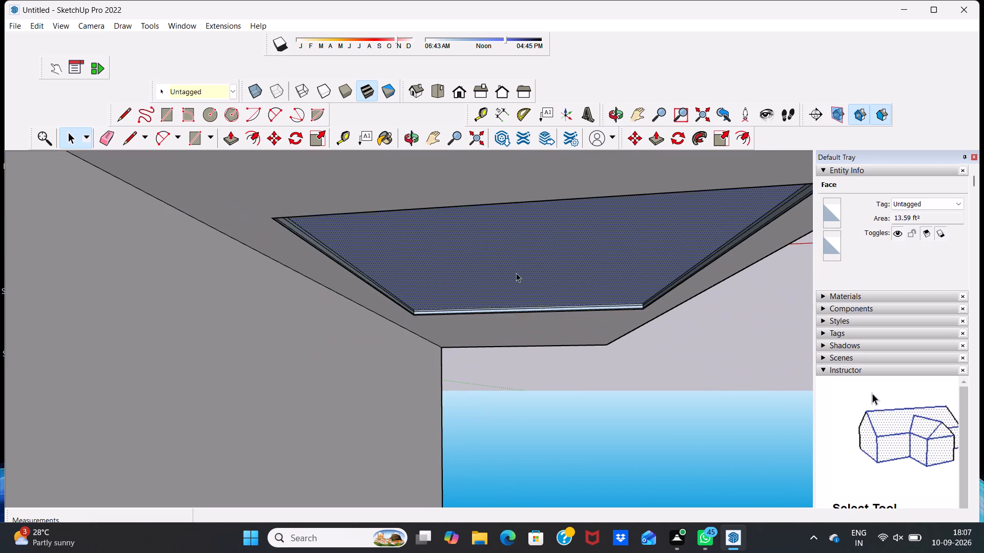
{"action": "scroll", "coordinate": [524, 270], "scroll_direction": "down", "scroll_amount": 16}
{"action": "scroll", "coordinate": [558, 295], "scroll_direction": "up", "scroll_amount": 1}
{"action": "scroll", "coordinate": [558, 294], "scroll_direction": "down", "scroll_amount": 3}
{"action": "middle_click_drag", "start_coordinate": [537, 333], "coordinate": [605, 224]}
{"action": "scroll", "coordinate": [605, 224], "scroll_direction": "down", "scroll_amount": 6}
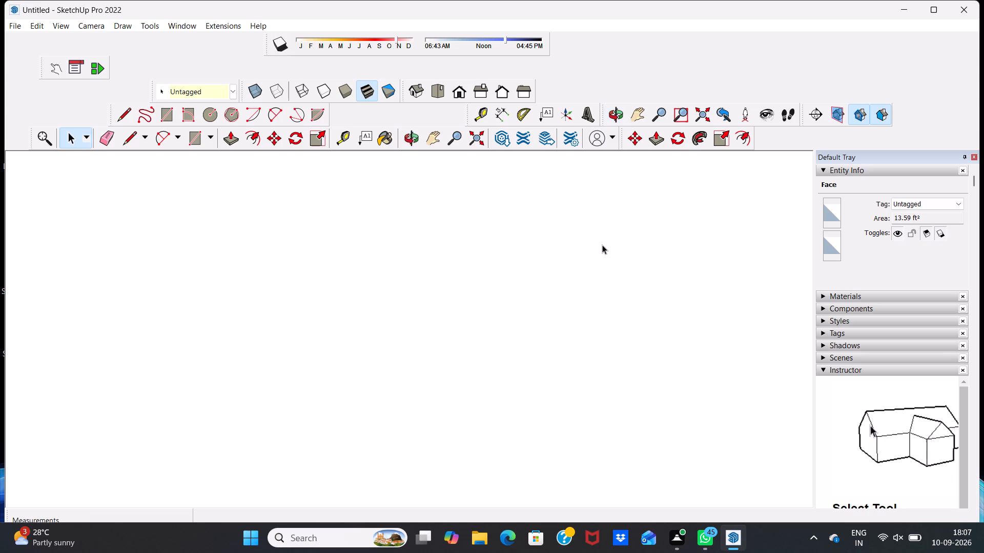
{"action": "scroll", "coordinate": [602, 245], "scroll_direction": "down", "scroll_amount": 11}
Undo the deletion of the rectangular face in the counter top.
{"action": "left_click", "coordinate": [459, 88]}
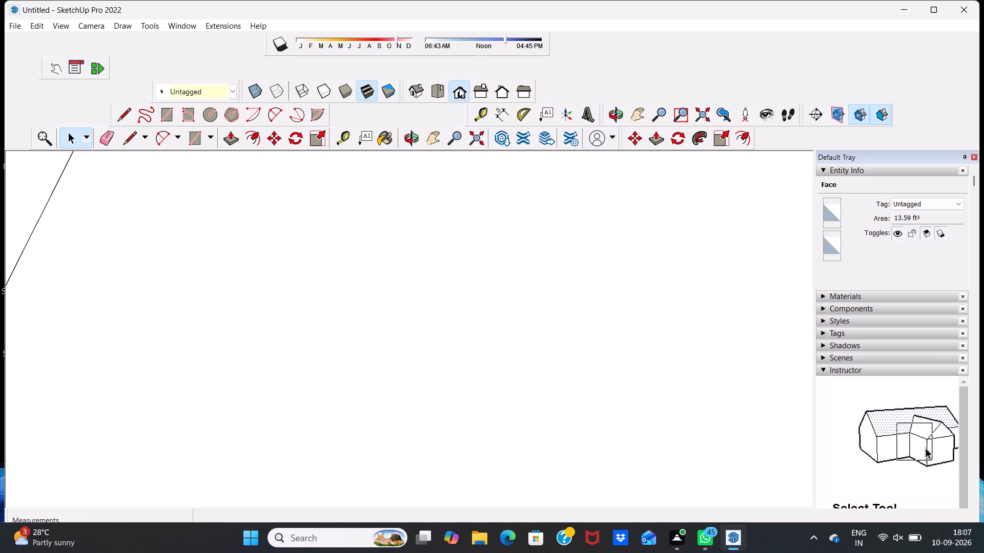
{"action": "scroll", "coordinate": [482, 192], "scroll_direction": "down", "scroll_amount": 12}
{"action": "middle_click_drag", "start_coordinate": [461, 202], "coordinate": [260, 372]}
{"action": "scroll", "coordinate": [359, 177], "scroll_direction": "up", "scroll_amount": 10}
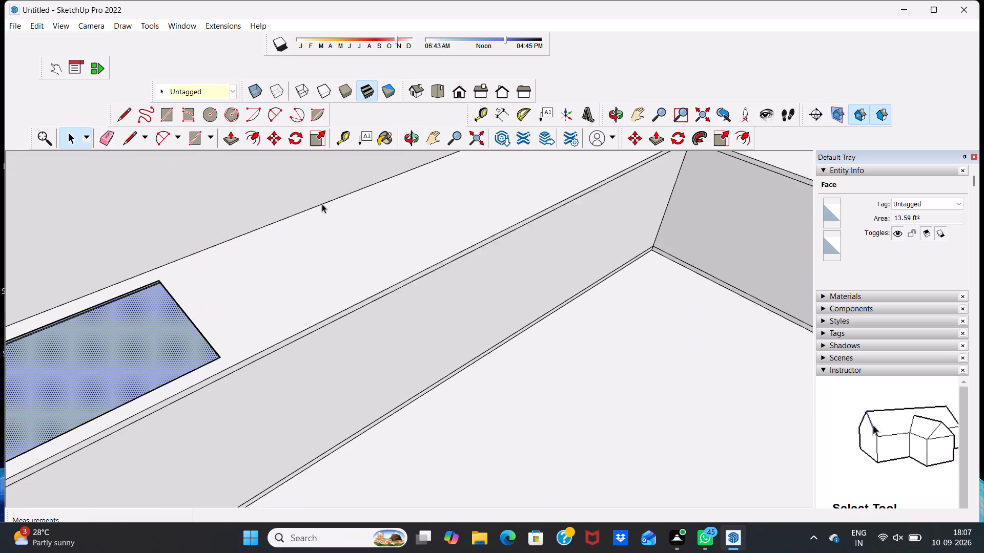
{"action": "scroll", "coordinate": [322, 204], "scroll_direction": "up", "scroll_amount": 1}
{"action": "scroll", "coordinate": [167, 213], "scroll_direction": "down", "scroll_amount": 6}
{"action": "scroll", "coordinate": [277, 206], "scroll_direction": "down", "scroll_amount": 5}
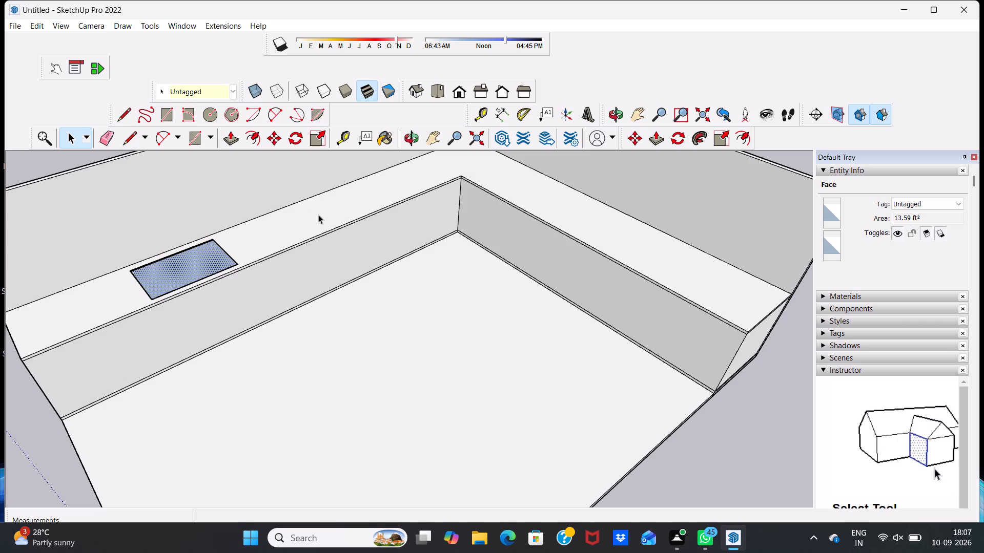
{"action": "key", "text": "ctrl+z"}
{"action": "key", "text": "ctrl+z"}
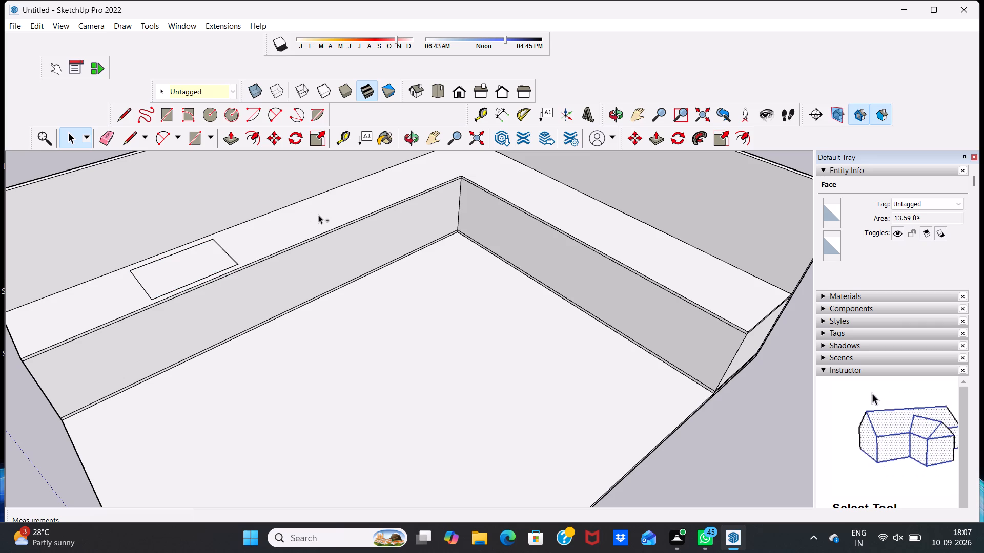
{"action": "key", "text": "ctrl+z"}
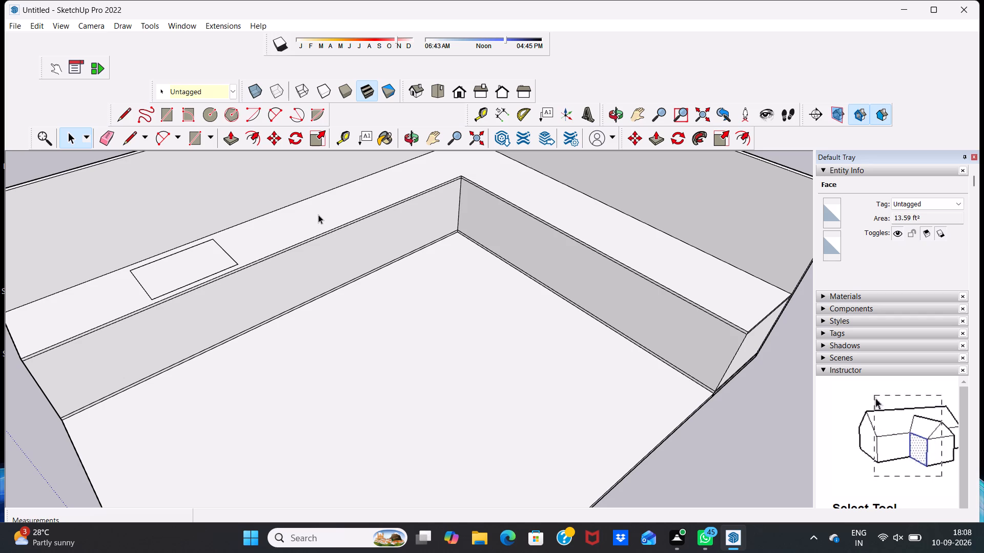
{"action": "key", "text": "ctrl+z"}
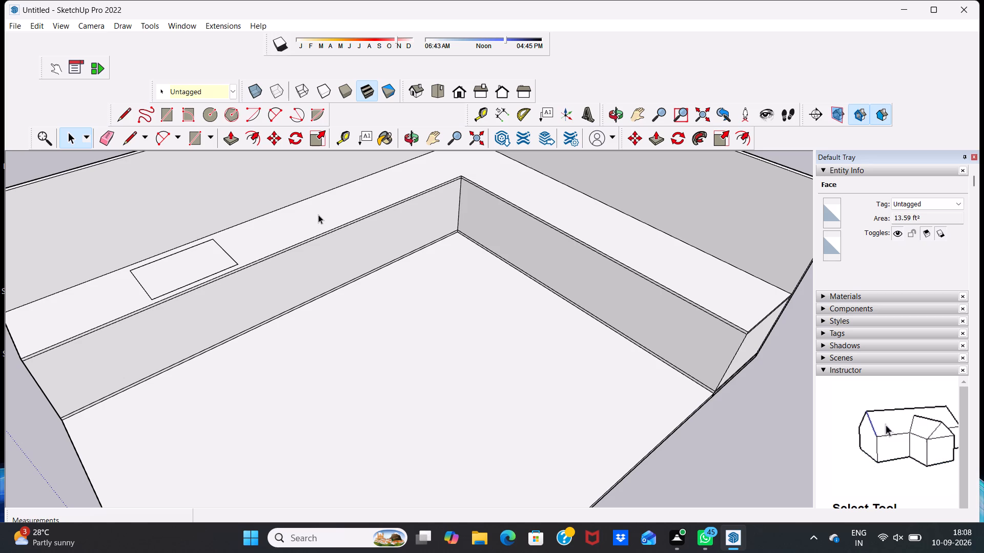
{"action": "key", "text": "ctrl+z"}
{"action": "key", "text": "ctrl+z"}
{"action": "key", "text": "ctrl+z"}
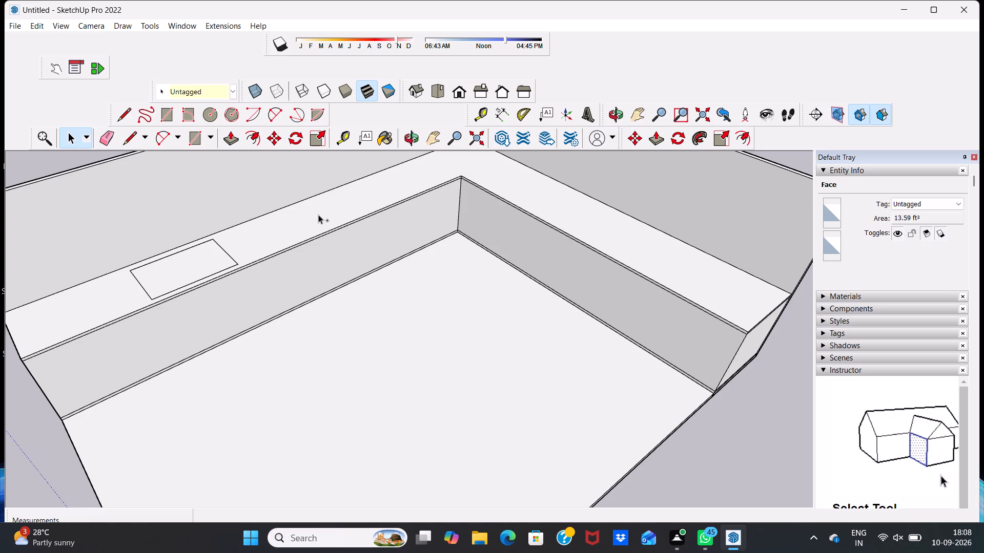
{"action": "key", "text": "ctrl+z"}
{"action": "key", "text": "ctrl+z"}
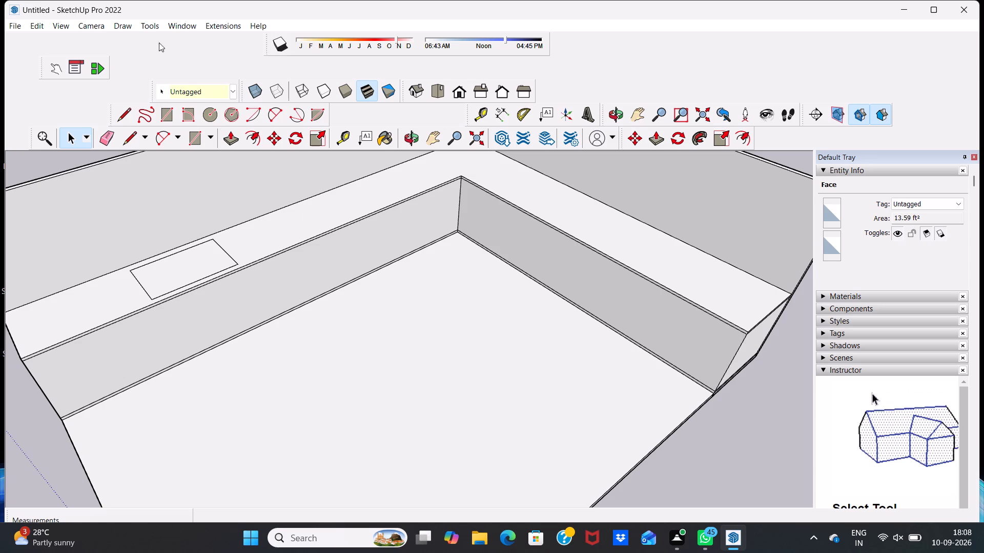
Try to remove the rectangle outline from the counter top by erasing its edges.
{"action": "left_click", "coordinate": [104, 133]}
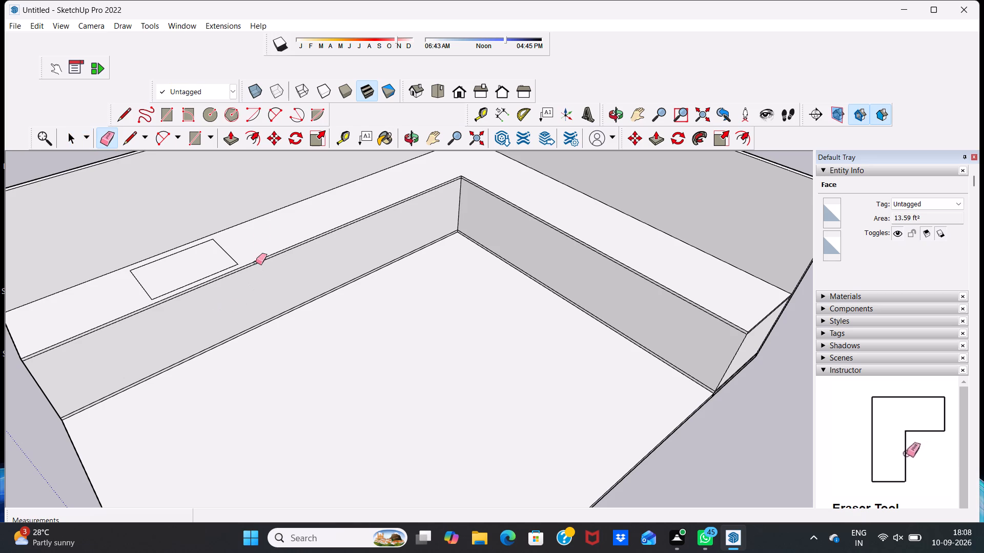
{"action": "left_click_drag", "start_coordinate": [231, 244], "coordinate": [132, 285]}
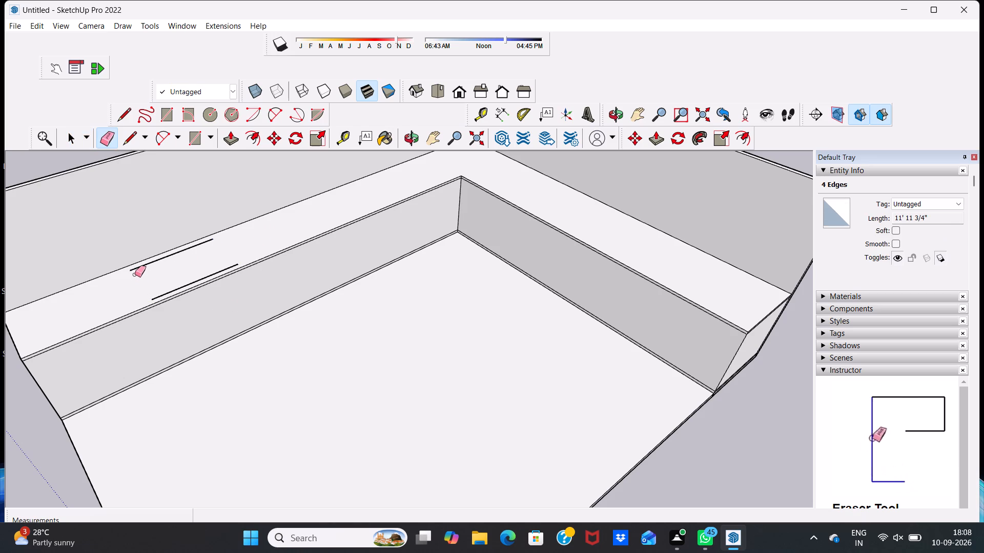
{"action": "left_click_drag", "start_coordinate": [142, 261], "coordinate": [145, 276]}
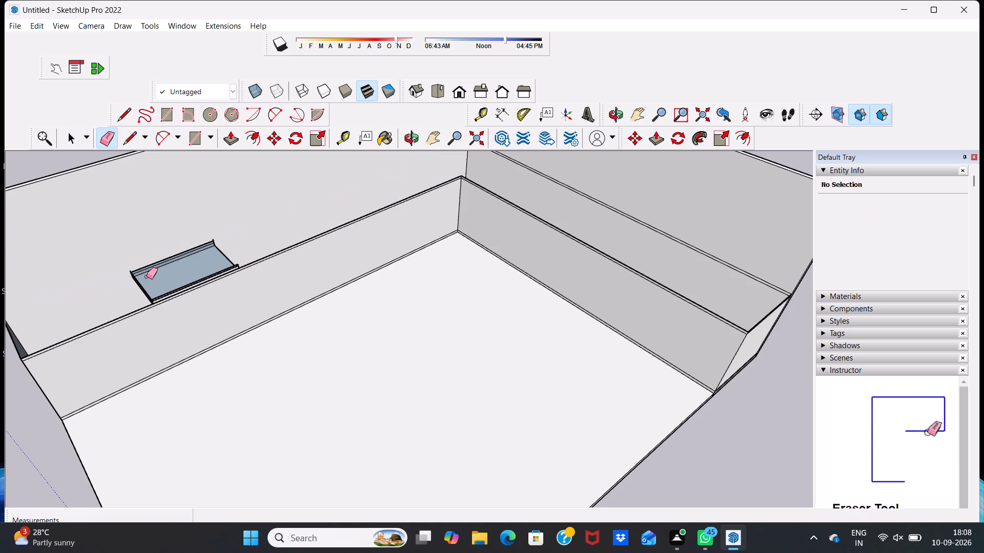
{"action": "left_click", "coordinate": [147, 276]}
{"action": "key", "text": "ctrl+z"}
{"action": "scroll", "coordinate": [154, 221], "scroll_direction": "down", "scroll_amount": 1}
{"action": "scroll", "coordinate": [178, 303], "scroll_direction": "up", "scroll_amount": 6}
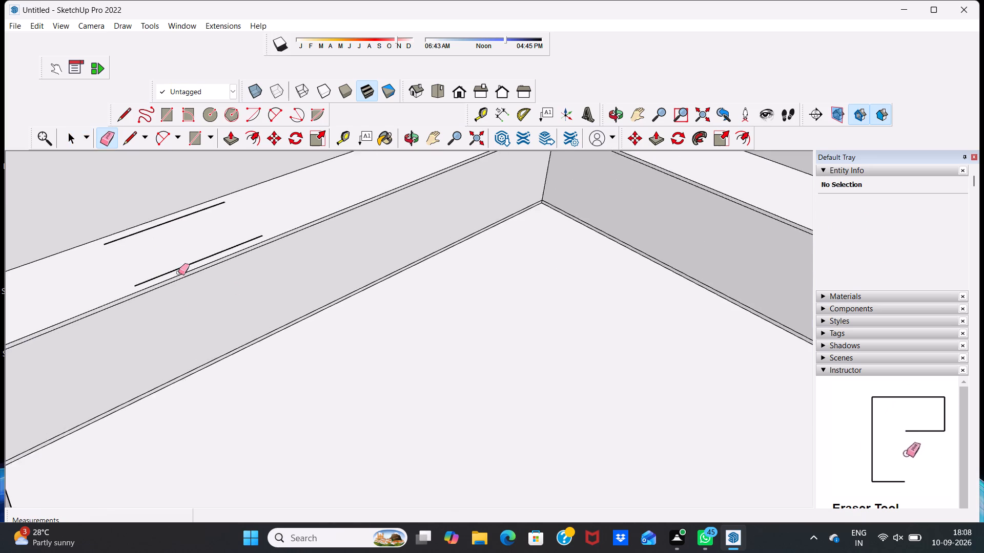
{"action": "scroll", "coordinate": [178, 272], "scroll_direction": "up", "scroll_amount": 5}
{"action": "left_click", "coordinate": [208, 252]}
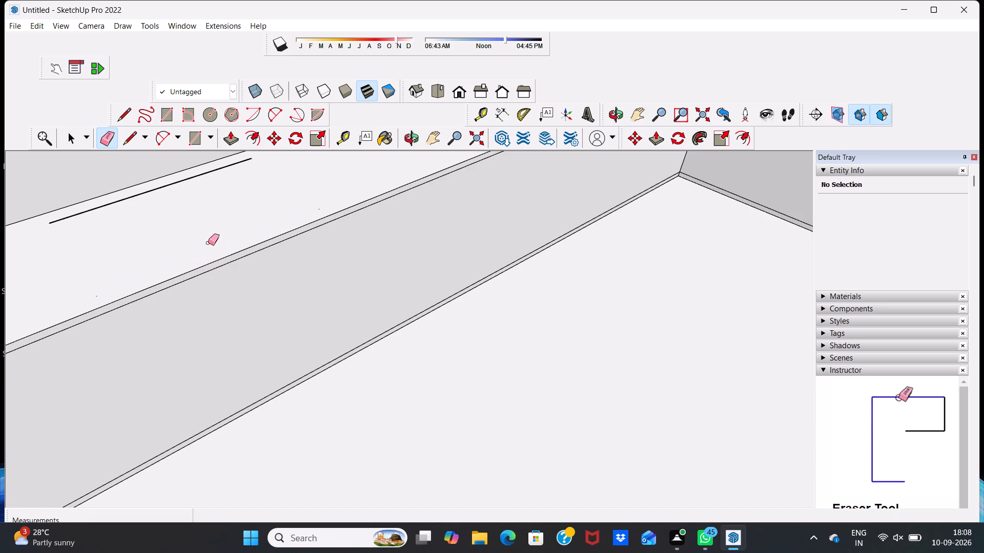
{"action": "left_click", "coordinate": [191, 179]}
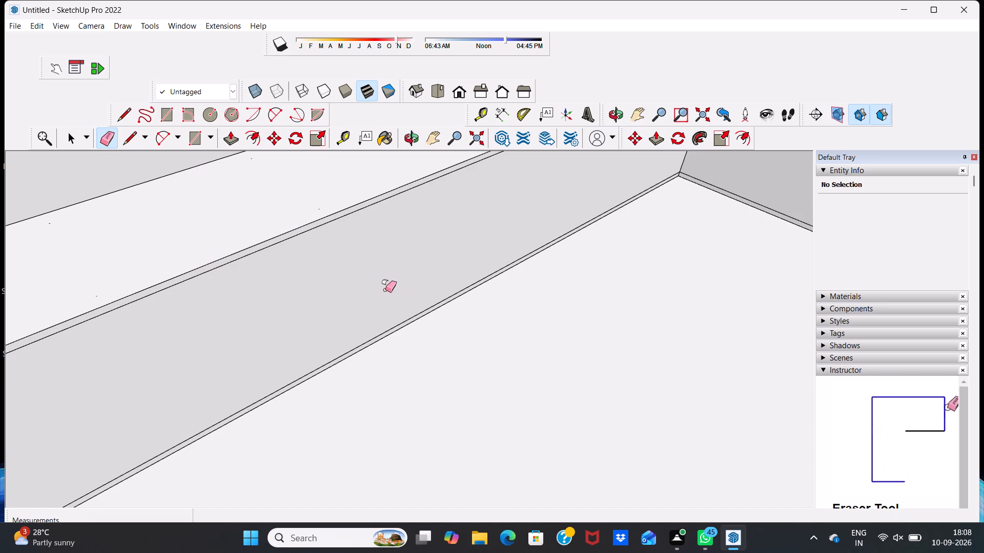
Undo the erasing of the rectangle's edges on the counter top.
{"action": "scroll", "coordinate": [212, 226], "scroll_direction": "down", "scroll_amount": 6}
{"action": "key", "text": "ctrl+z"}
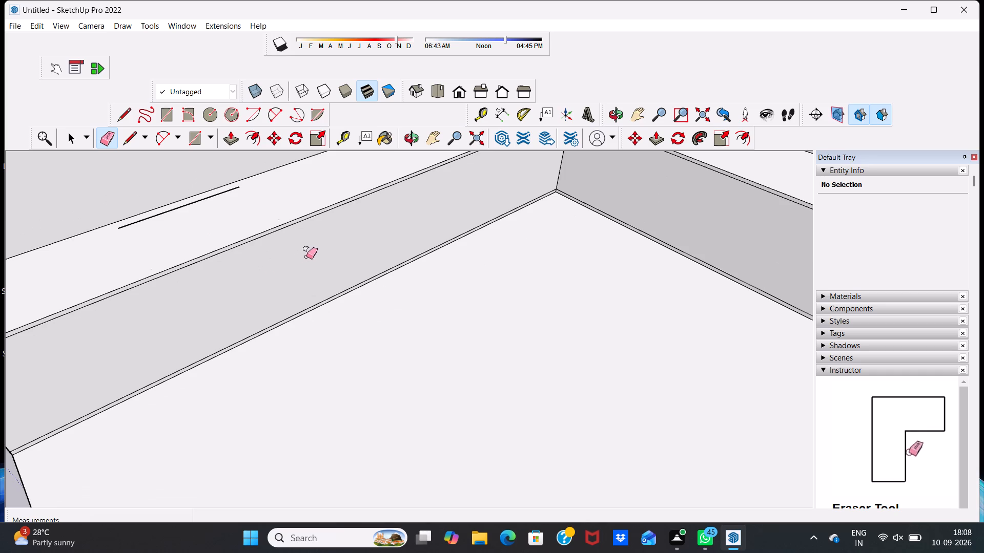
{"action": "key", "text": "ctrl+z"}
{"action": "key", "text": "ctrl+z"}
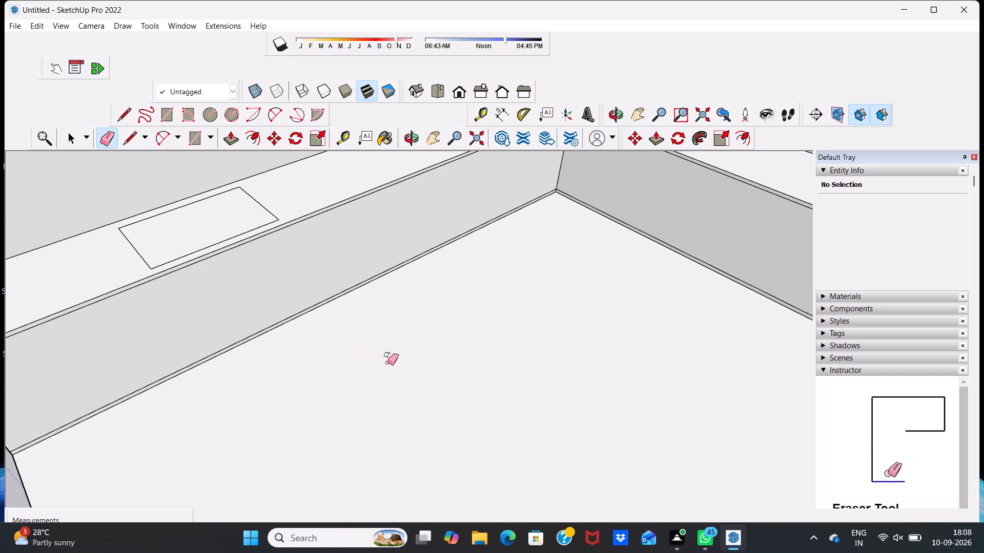
Undo the earlier edits back past the counter-top rectangle and the slab on the L-shaped counter.
{"action": "key", "text": "ctrl+z"}
{"action": "key", "text": "ctrl+z"}
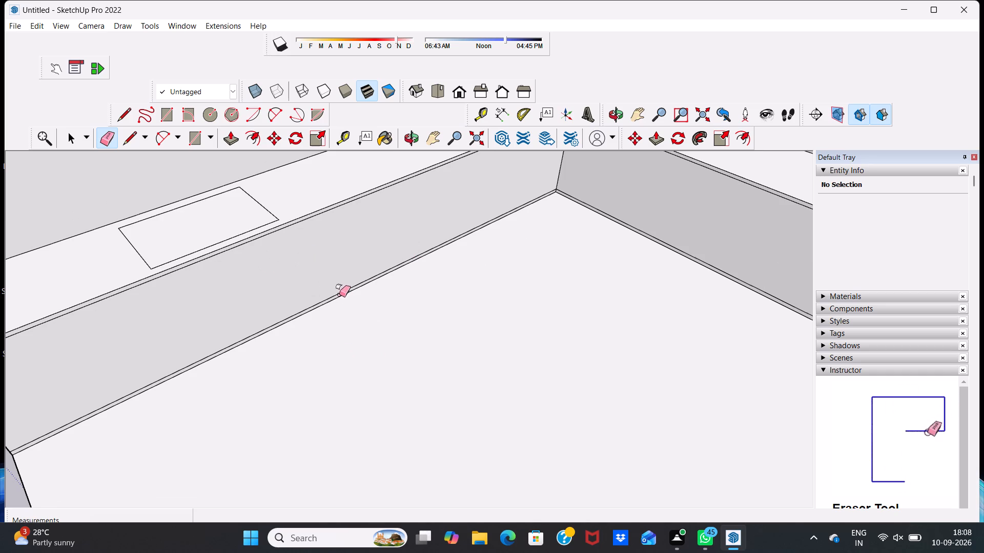
{"action": "key", "text": "ctrl+z"}
{"action": "key", "text": "ctrl+z"}
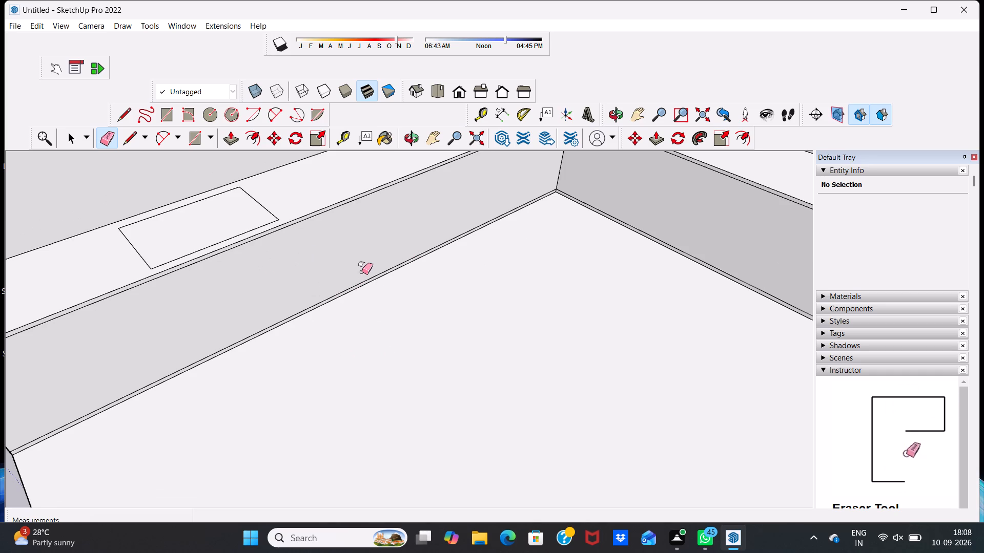
{"action": "key", "text": "ctrl+z"}
{"action": "left_click", "coordinate": [362, 261], "text": "ctrl"}
{"action": "key", "text": "ctrl+z"}
{"action": "key", "text": "ctrl+z"}
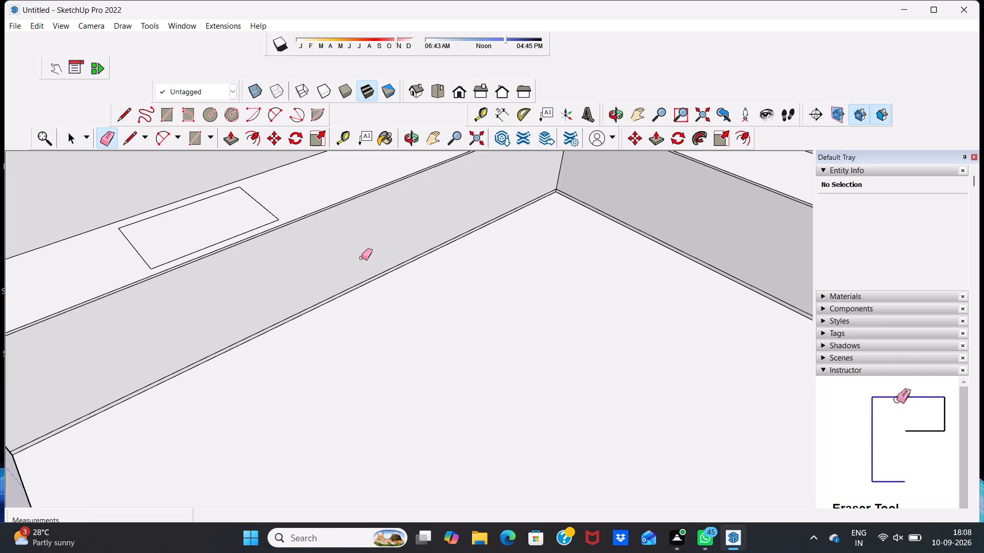
{"action": "key", "text": "ctrl+z"}
{"action": "key", "text": "ctrl+z"}
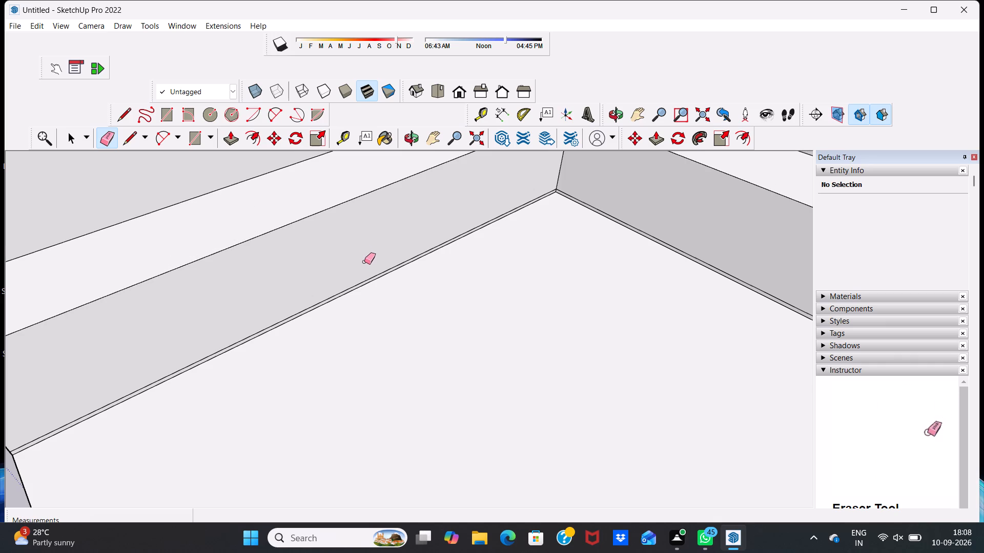
{"action": "key", "text": "space"}
Undo the Push/Pull that raised the L-shaped counter from the floor.
{"action": "scroll", "coordinate": [152, 293], "scroll_direction": "down", "scroll_amount": 5}
{"action": "scroll", "coordinate": [83, 374], "scroll_direction": "down", "scroll_amount": 6}
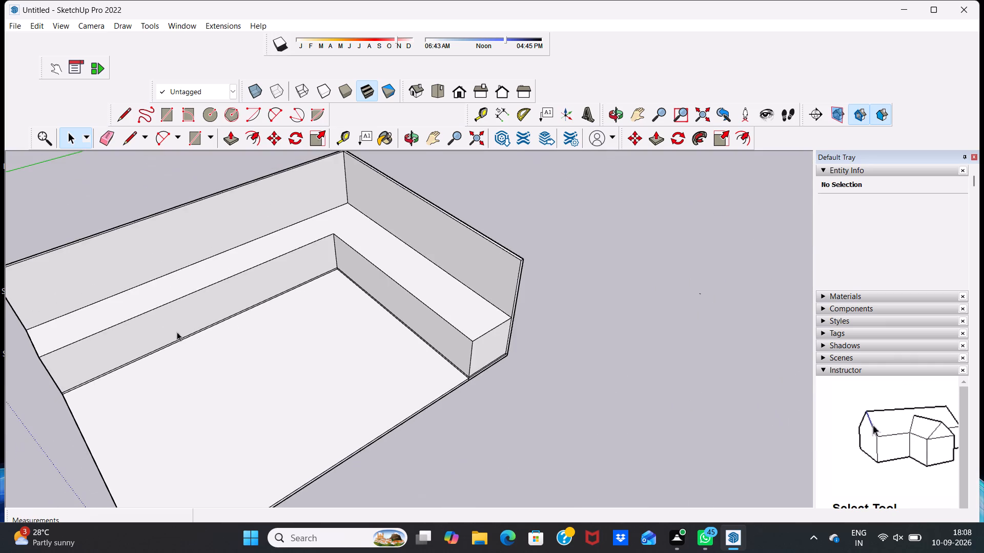
{"action": "scroll", "coordinate": [204, 308], "scroll_direction": "up", "scroll_amount": 4}
{"action": "scroll", "coordinate": [265, 268], "scroll_direction": "down", "scroll_amount": 6}
{"action": "key", "text": "ctrl+z"}
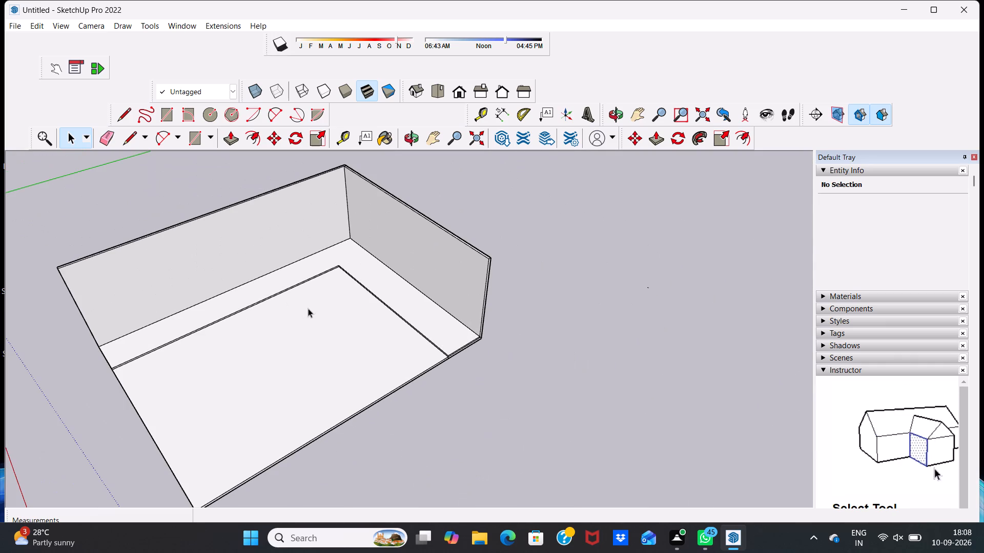
{"action": "scroll", "coordinate": [255, 248], "scroll_direction": "up", "scroll_amount": 11}
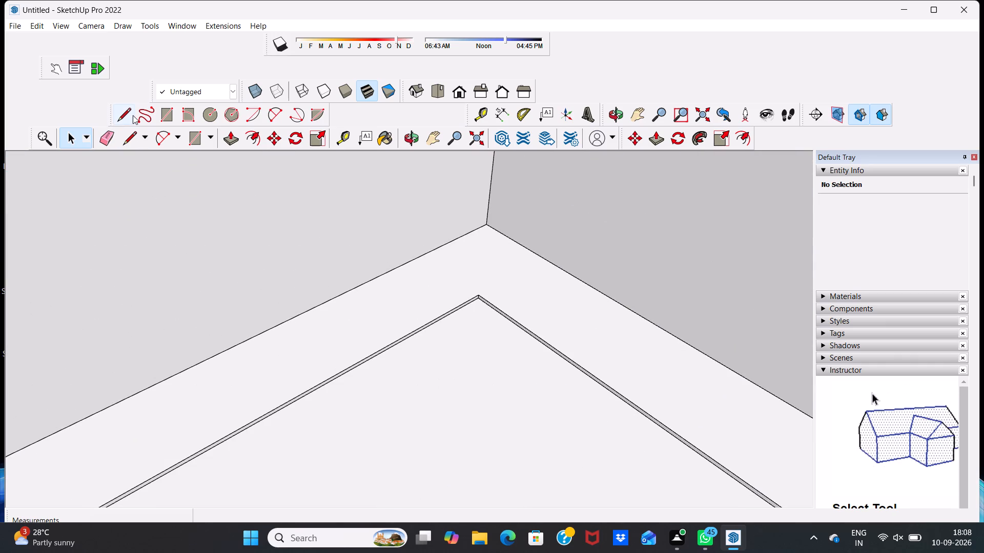
Raise the L-shaped strip along the two walls 3' with Push/Pull to form the counter.
{"action": "left_click", "coordinate": [231, 141]}
{"action": "left_click", "coordinate": [331, 342]}
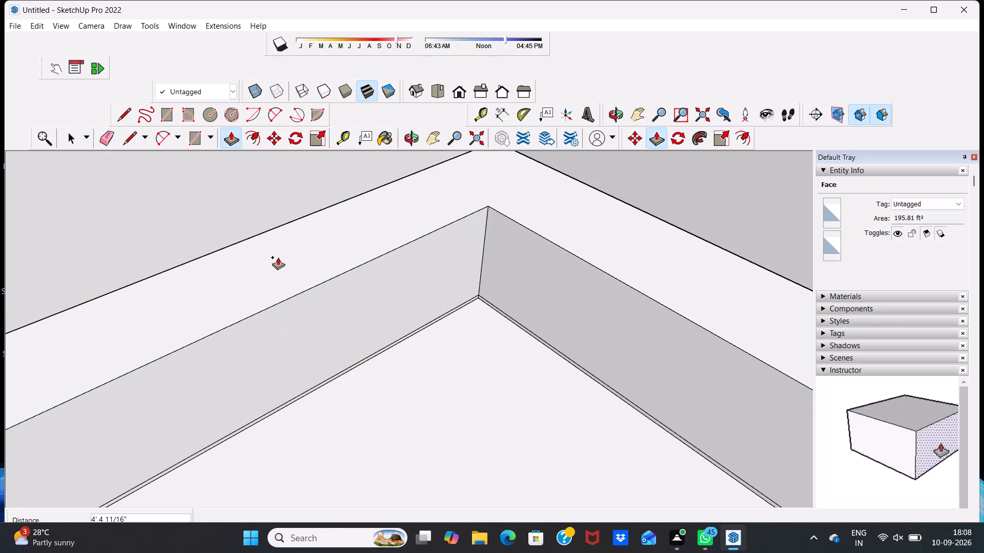
{"action": "type", "text": "3'"}
{"action": "key", "text": "Return"}
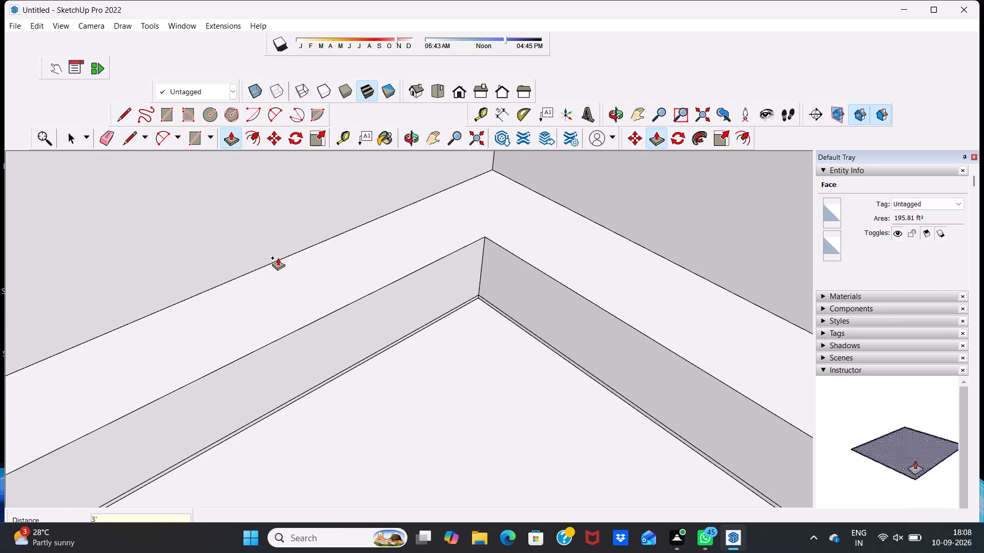
Push/Pull the L-shaped counter's top face up 1' as a separate slab layer, keeping the starting edges.
{"action": "scroll", "coordinate": [244, 215], "scroll_direction": "down", "scroll_amount": 9}
{"action": "middle_click_drag", "start_coordinate": [349, 346], "coordinate": [323, 281]}
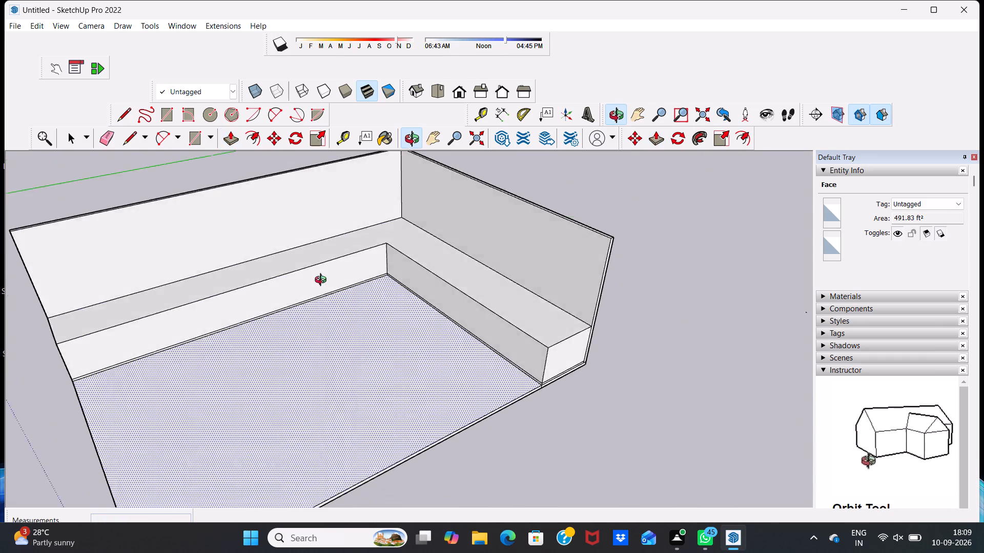
{"action": "middle_click_drag", "start_coordinate": [323, 281], "coordinate": [239, 224]}
{"action": "scroll", "coordinate": [251, 253], "scroll_direction": "up", "scroll_amount": 5}
{"action": "scroll", "coordinate": [225, 291], "scroll_direction": "up", "scroll_amount": 6}
{"action": "scroll", "coordinate": [189, 331], "scroll_direction": "up", "scroll_amount": 4}
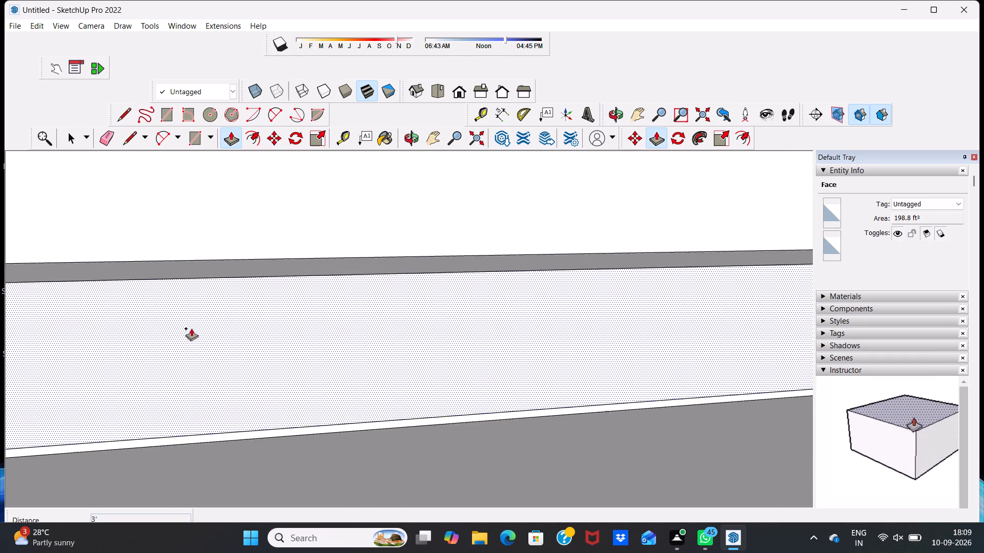
{"action": "scroll", "coordinate": [196, 321], "scroll_direction": "down", "scroll_amount": 5}
{"action": "scroll", "coordinate": [238, 266], "scroll_direction": "up", "scroll_amount": 6}
{"action": "scroll", "coordinate": [251, 266], "scroll_direction": "down", "scroll_amount": 1}
{"action": "middle_click_drag", "start_coordinate": [251, 266], "coordinate": [239, 336]}
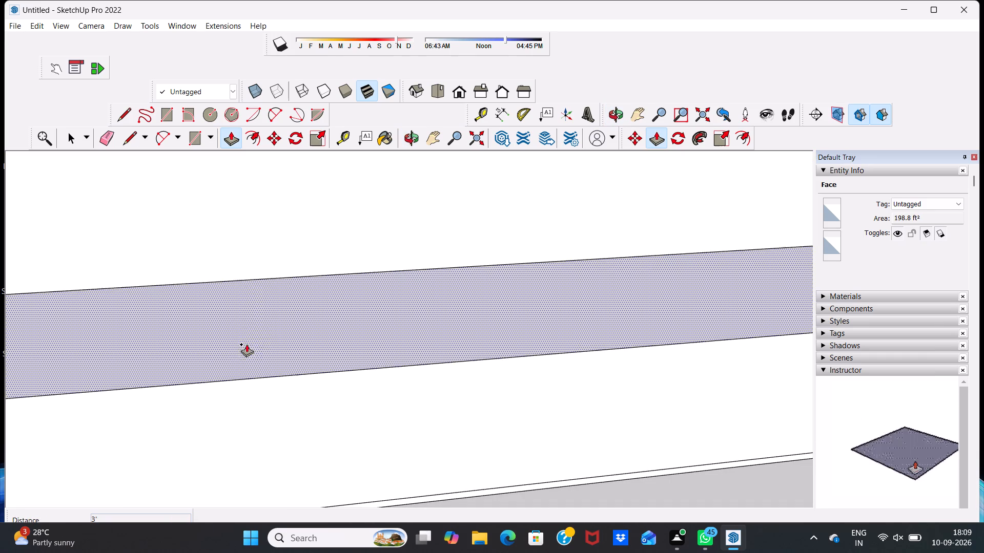
{"action": "left_click", "coordinate": [250, 342]}
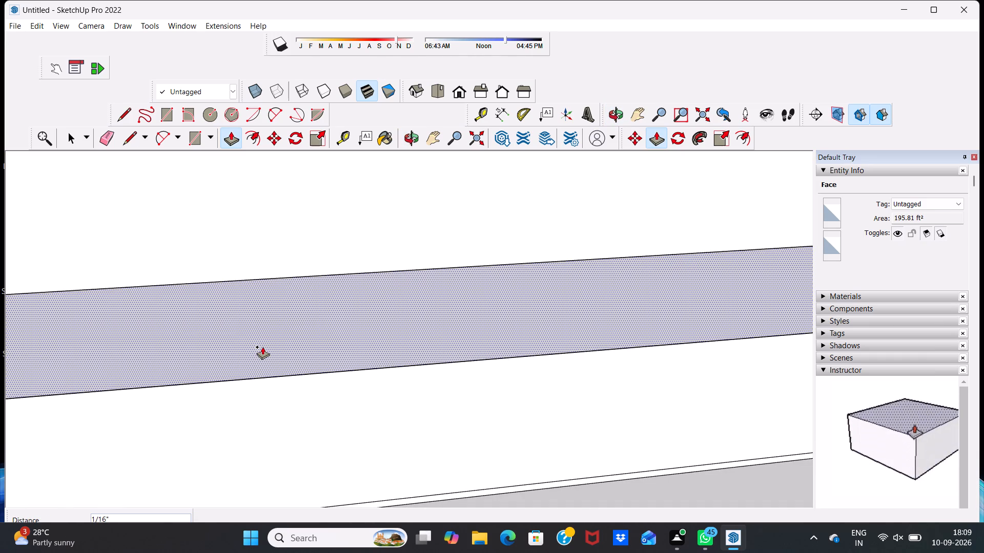
{"action": "left_click", "coordinate": [262, 347]}
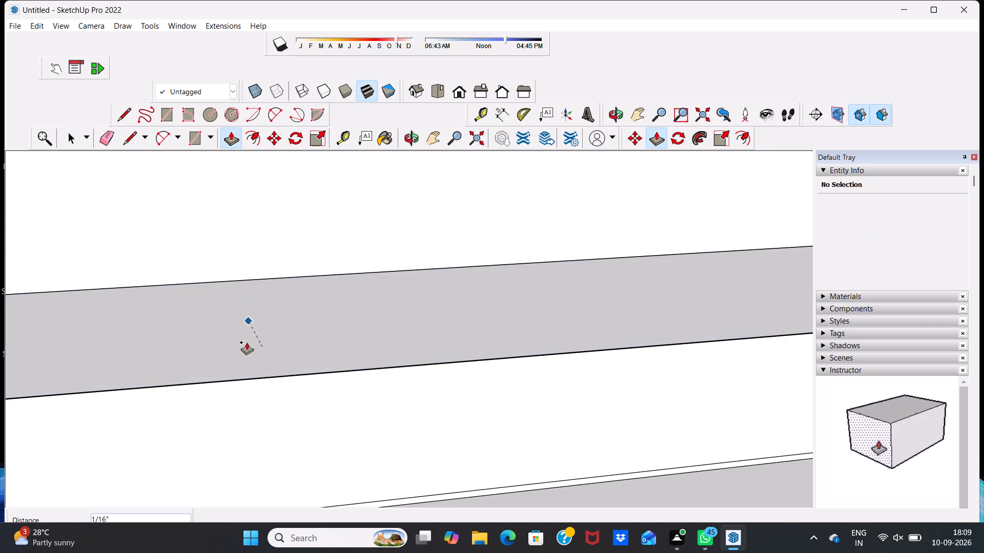
{"action": "scroll", "coordinate": [256, 304], "scroll_direction": "down", "scroll_amount": 6}
{"action": "scroll", "coordinate": [298, 288], "scroll_direction": "down", "scroll_amount": 4}
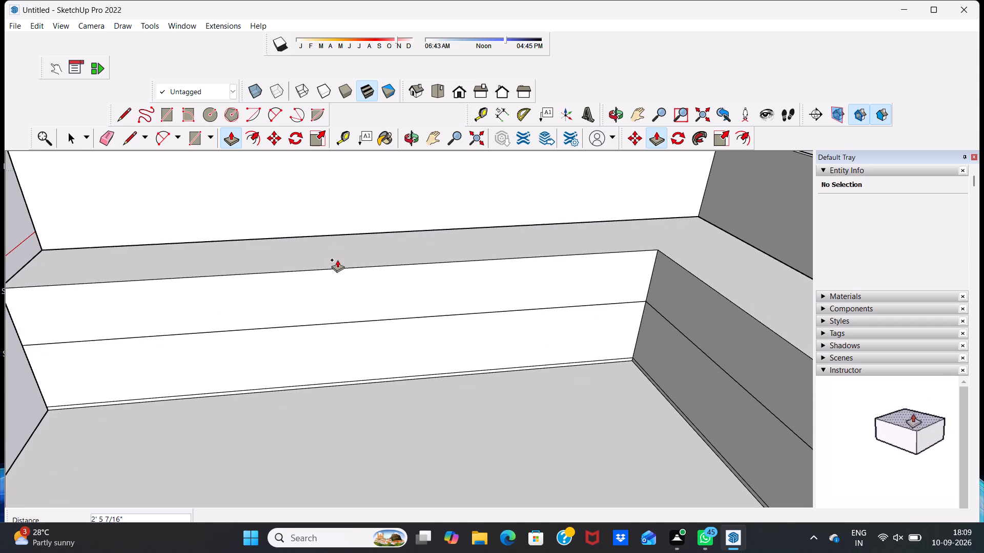
{"action": "key", "text": "1"}
{"action": "key", "text": "apostrophe"}
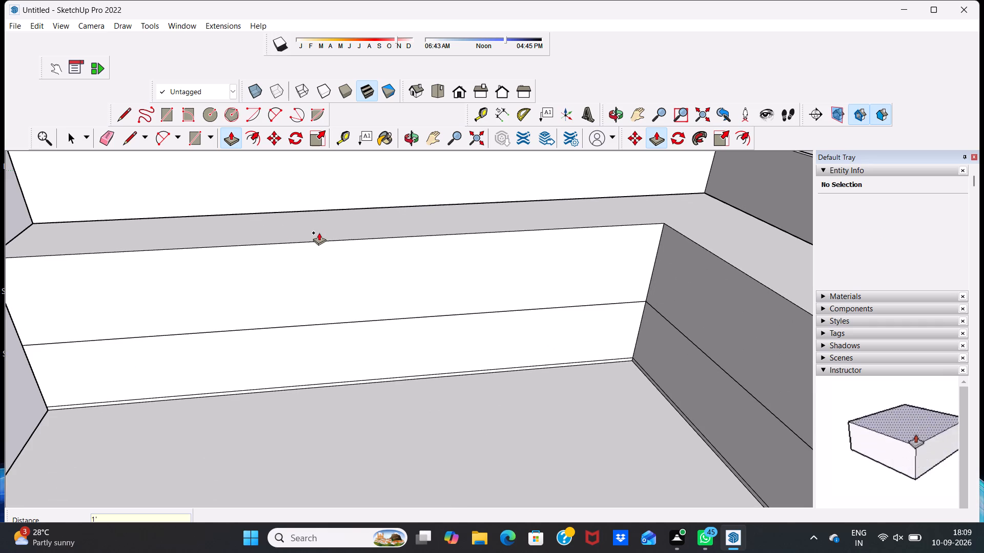
{"action": "key", "text": "Return"}
{"action": "scroll", "coordinate": [282, 285], "scroll_direction": "down", "scroll_amount": 1}
{"action": "left_click", "coordinate": [476, 295]}
{"action": "key", "text": "space"}
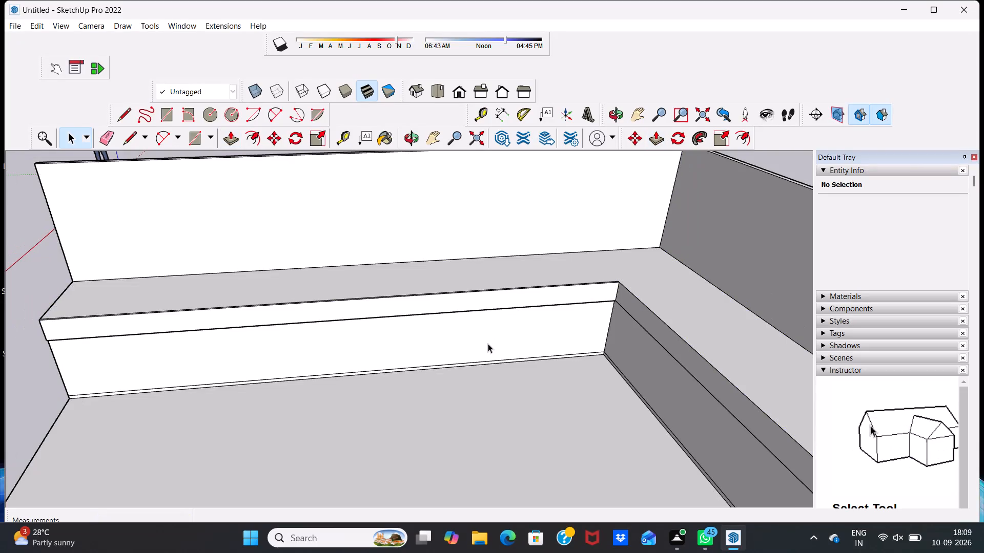
Examine the slab's front edges and inner corner along the L-shaped counter from several angles.
{"action": "middle_click_drag", "start_coordinate": [488, 344], "coordinate": [542, 290]}
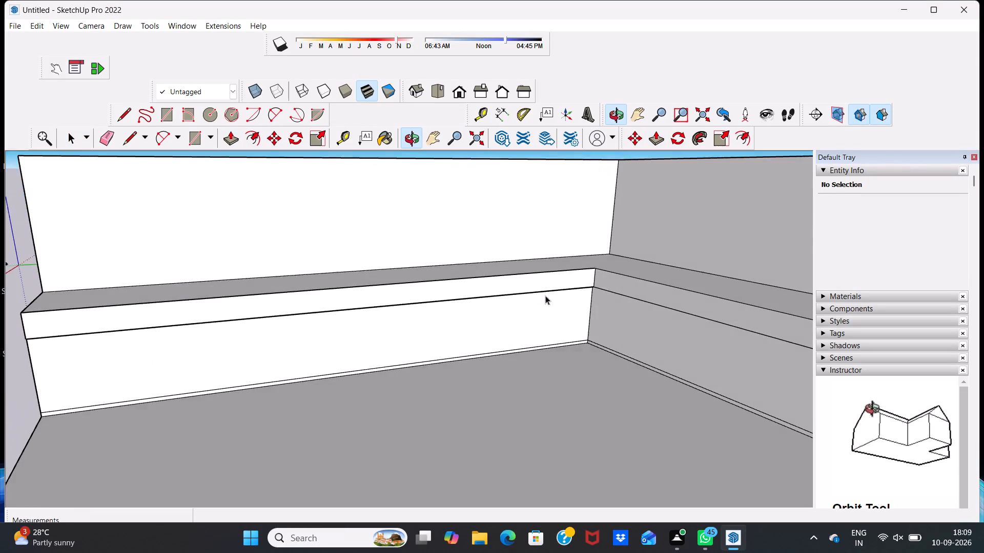
{"action": "scroll", "coordinate": [434, 273], "scroll_direction": "up", "scroll_amount": 5}
{"action": "scroll", "coordinate": [425, 274], "scroll_direction": "down", "scroll_amount": 5}
{"action": "scroll", "coordinate": [444, 308], "scroll_direction": "up", "scroll_amount": 2}
{"action": "scroll", "coordinate": [447, 313], "scroll_direction": "down", "scroll_amount": 5}
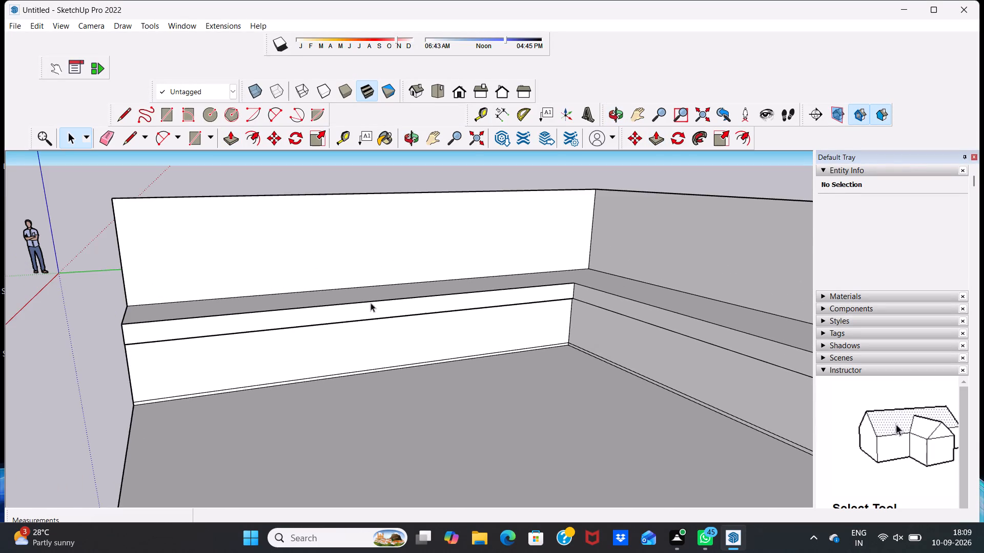
{"action": "scroll", "coordinate": [338, 293], "scroll_direction": "up", "scroll_amount": 7}
{"action": "scroll", "coordinate": [342, 289], "scroll_direction": "down", "scroll_amount": 6}
{"action": "middle_click_drag", "start_coordinate": [352, 308], "coordinate": [382, 365]}
{"action": "scroll", "coordinate": [352, 308], "scroll_direction": "down", "scroll_amount": 1}
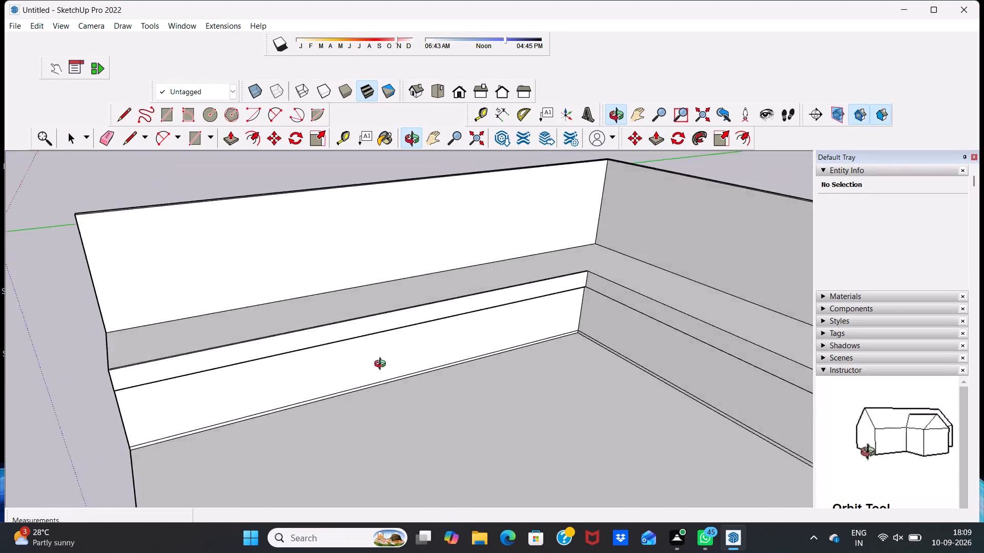
{"action": "middle_click_drag", "start_coordinate": [382, 365], "coordinate": [308, 450]}
{"action": "scroll", "coordinate": [346, 318], "scroll_direction": "up", "scroll_amount": 9}
{"action": "scroll", "coordinate": [313, 344], "scroll_direction": "up", "scroll_amount": 5}
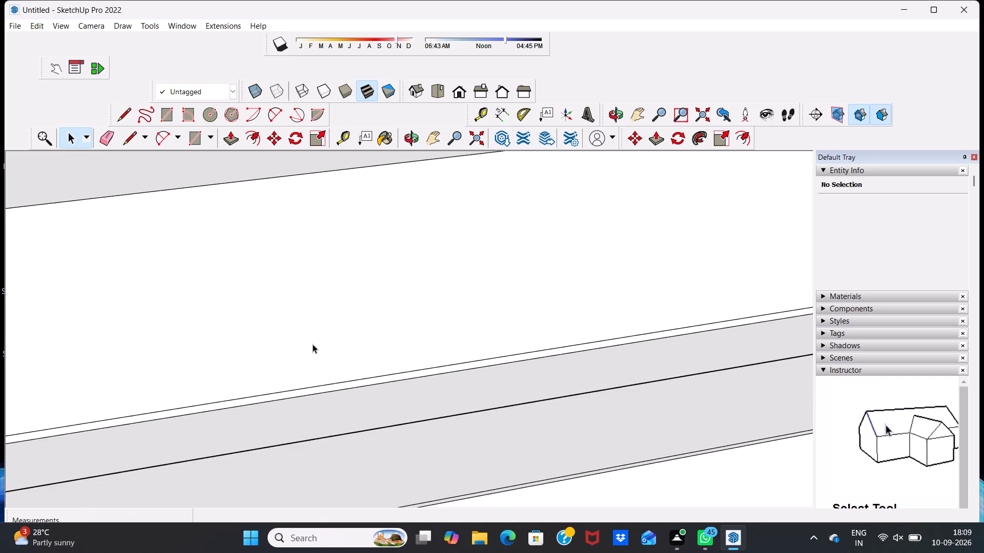
{"action": "scroll", "coordinate": [290, 358], "scroll_direction": "up", "scroll_amount": 6}
{"action": "scroll", "coordinate": [278, 368], "scroll_direction": "down", "scroll_amount": 12}
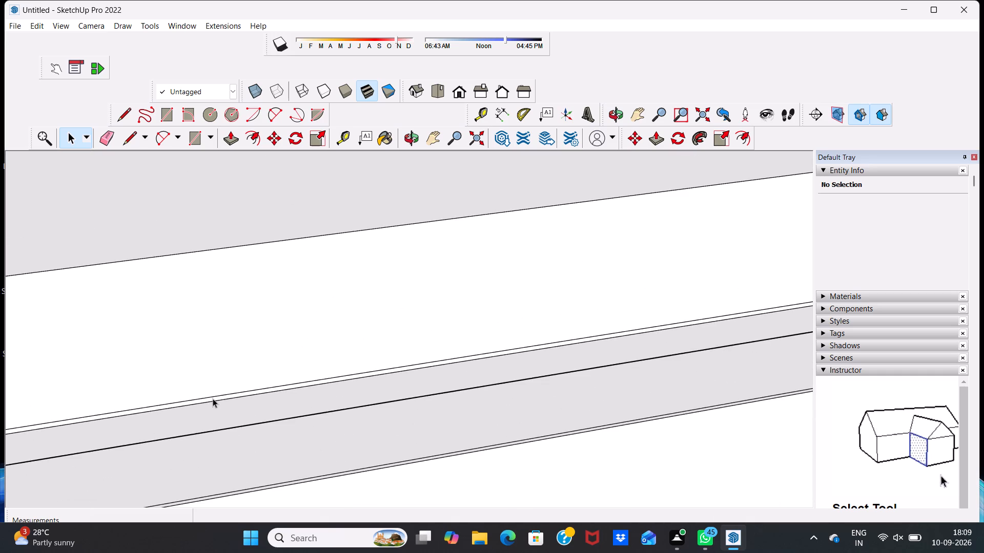
{"action": "scroll", "coordinate": [213, 398], "scroll_direction": "up", "scroll_amount": 6}
{"action": "scroll", "coordinate": [229, 342], "scroll_direction": "down", "scroll_amount": 7}
{"action": "scroll", "coordinate": [402, 257], "scroll_direction": "down", "scroll_amount": 12}
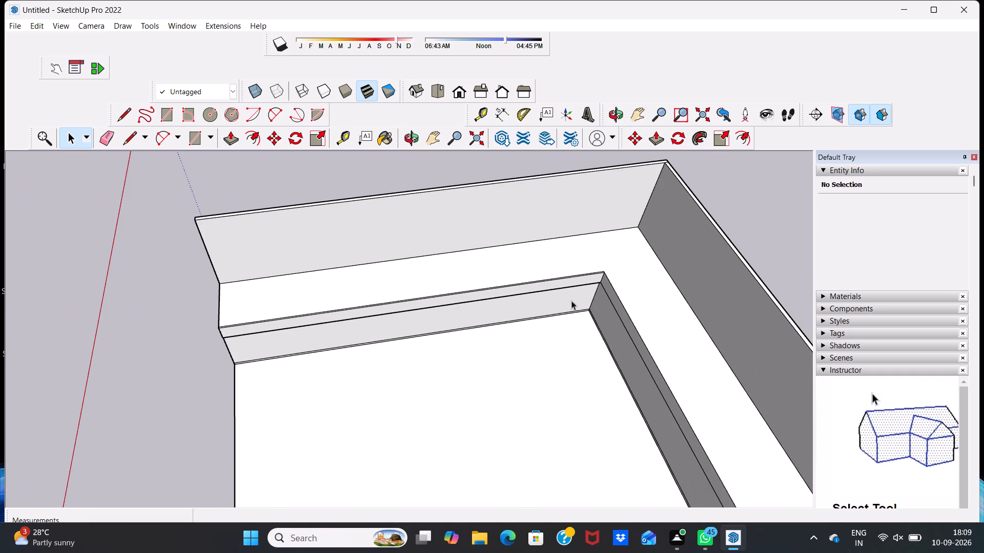
{"action": "middle_click_drag", "start_coordinate": [640, 344], "coordinate": [766, 153]}
{"action": "scroll", "coordinate": [610, 291], "scroll_direction": "up", "scroll_amount": 3}
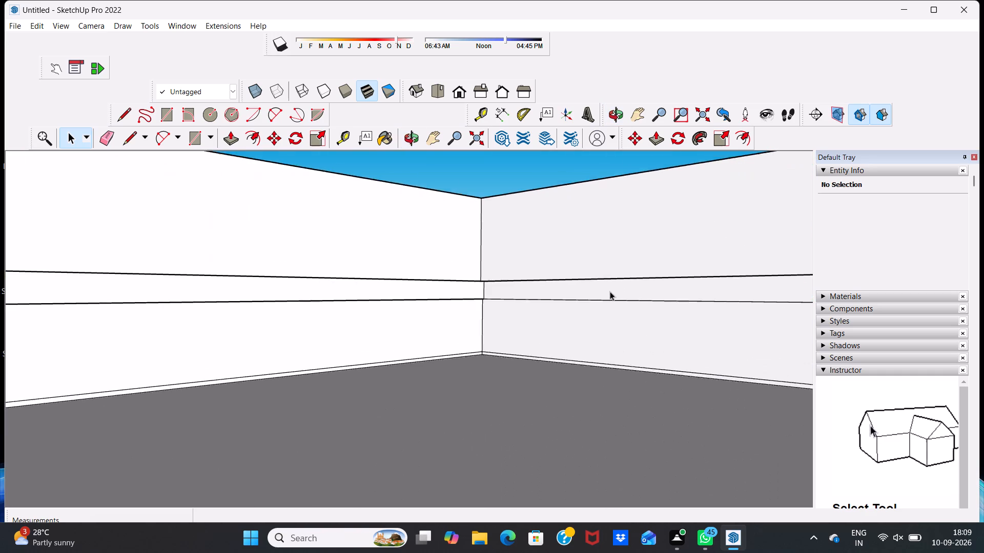
{"action": "scroll", "coordinate": [610, 291], "scroll_direction": "up", "scroll_amount": 8}
{"action": "scroll", "coordinate": [502, 283], "scroll_direction": "up", "scroll_amount": 4}
{"action": "middle_click_drag", "start_coordinate": [366, 269], "coordinate": [291, 386]}
{"action": "middle_click_drag", "start_coordinate": [361, 338], "coordinate": [378, 337]}
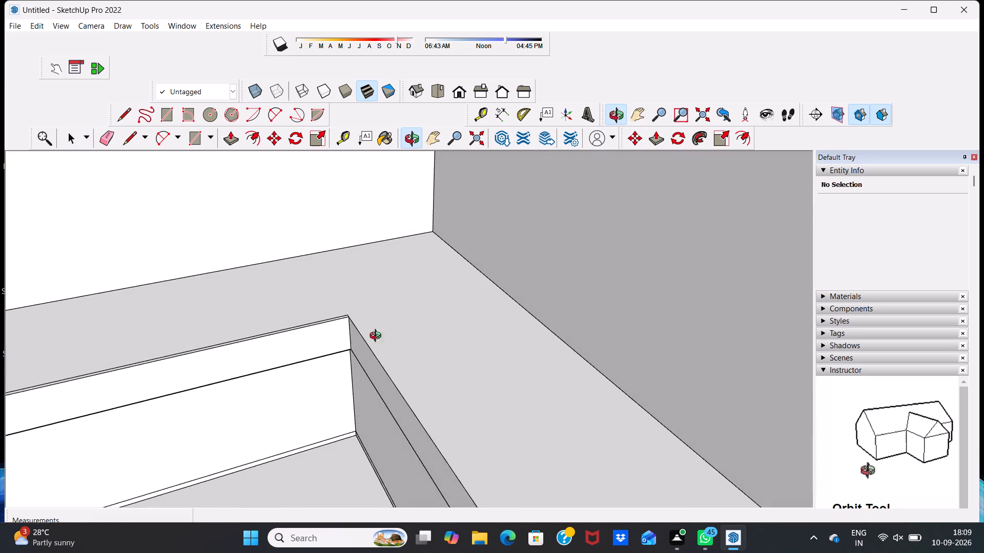
{"action": "middle_click_drag", "start_coordinate": [378, 337], "coordinate": [440, 308]}
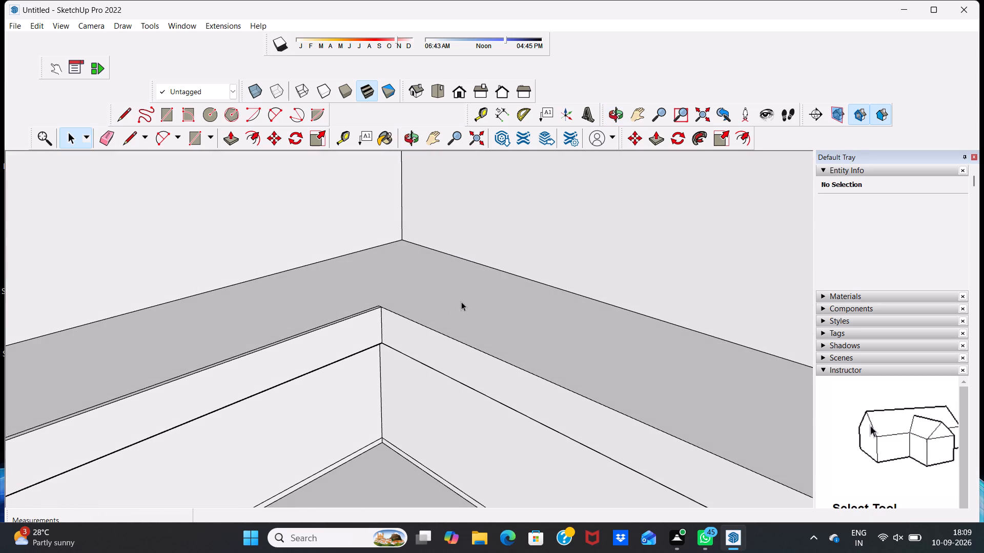
Undo the last change made to the counter slab.
{"action": "key", "text": "ctrl+z"}
Draw a rectangle about 5' 2" by 3' on the slab's top face, along the counter's longer-wall run away from the corner.
{"action": "left_click", "coordinate": [440, 315]}
{"action": "scroll", "coordinate": [465, 297], "scroll_direction": "down", "scroll_amount": 6}
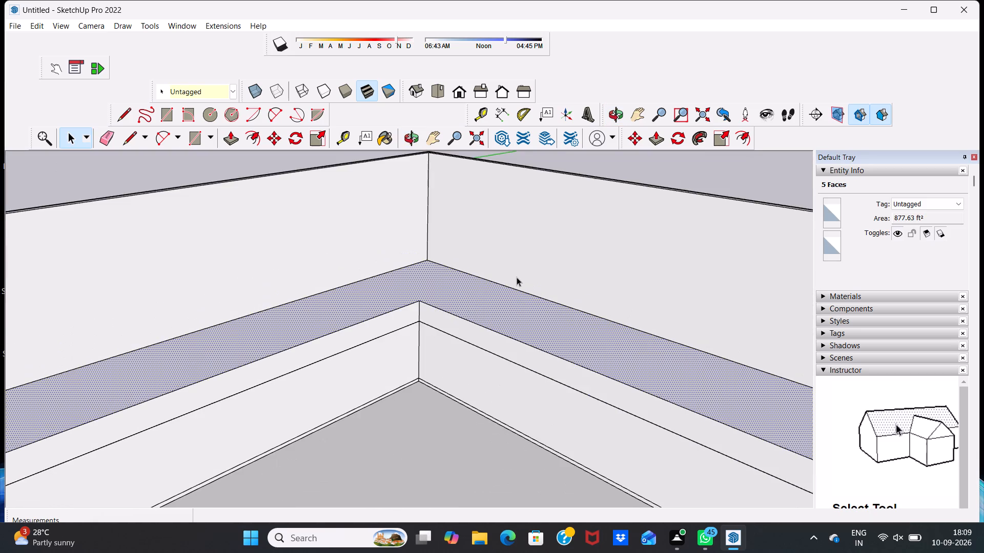
{"action": "scroll", "coordinate": [517, 276], "scroll_direction": "down", "scroll_amount": 5}
{"action": "scroll", "coordinate": [581, 267], "scroll_direction": "down", "scroll_amount": 2}
{"action": "middle_click_drag", "start_coordinate": [418, 336], "coordinate": [396, 364]}
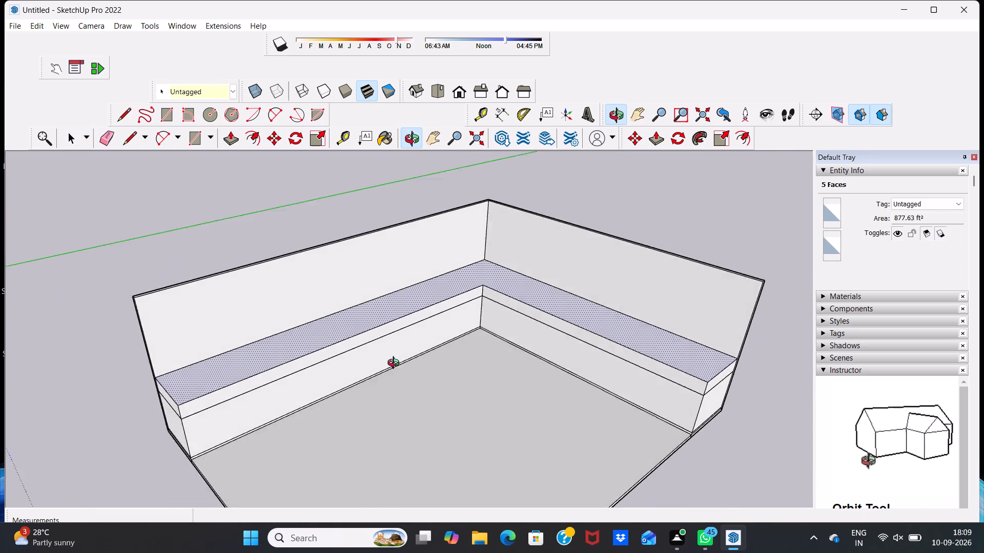
{"action": "middle_click_drag", "start_coordinate": [396, 364], "coordinate": [369, 399]}
{"action": "scroll", "coordinate": [338, 301], "scroll_direction": "up", "scroll_amount": 4}
{"action": "scroll", "coordinate": [338, 301], "scroll_direction": "down", "scroll_amount": 2}
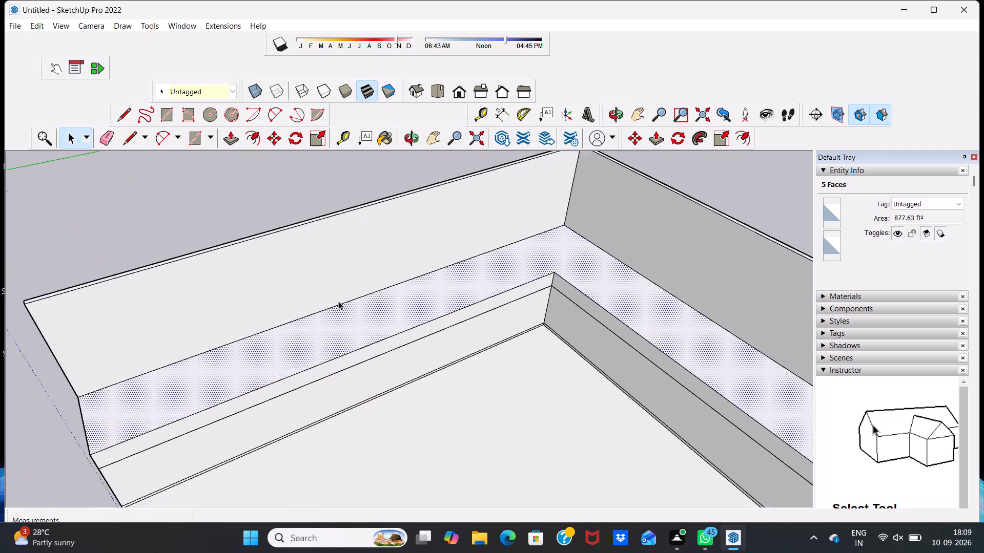
{"action": "scroll", "coordinate": [338, 301], "scroll_direction": "down", "scroll_amount": 3}
{"action": "middle_click_drag", "start_coordinate": [339, 309], "coordinate": [313, 378]}
{"action": "scroll", "coordinate": [325, 312], "scroll_direction": "up", "scroll_amount": 10}
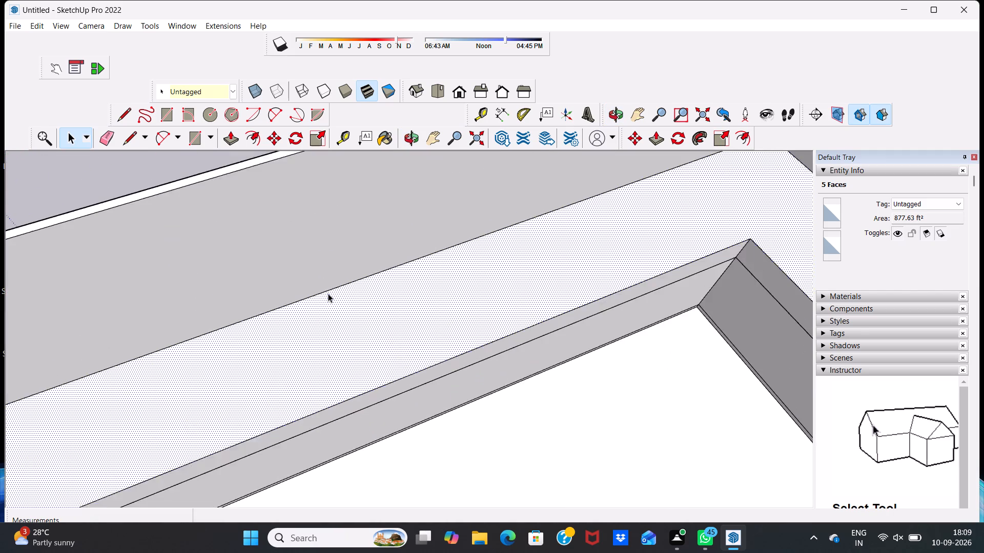
{"action": "left_click", "coordinate": [168, 114]}
{"action": "scroll", "coordinate": [245, 316], "scroll_direction": "down", "scroll_amount": 7}
{"action": "scroll", "coordinate": [236, 327], "scroll_direction": "up", "scroll_amount": 2}
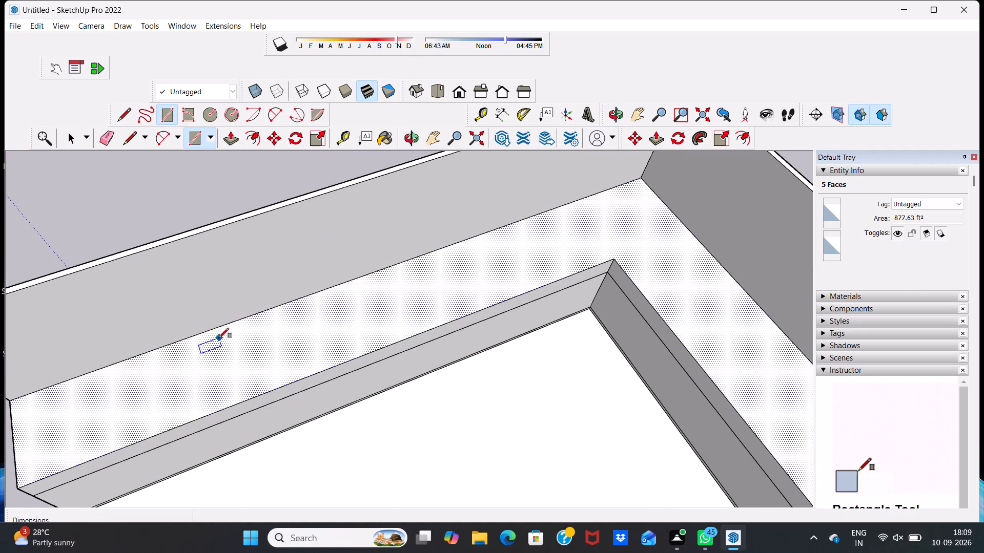
{"action": "left_click", "coordinate": [210, 339]}
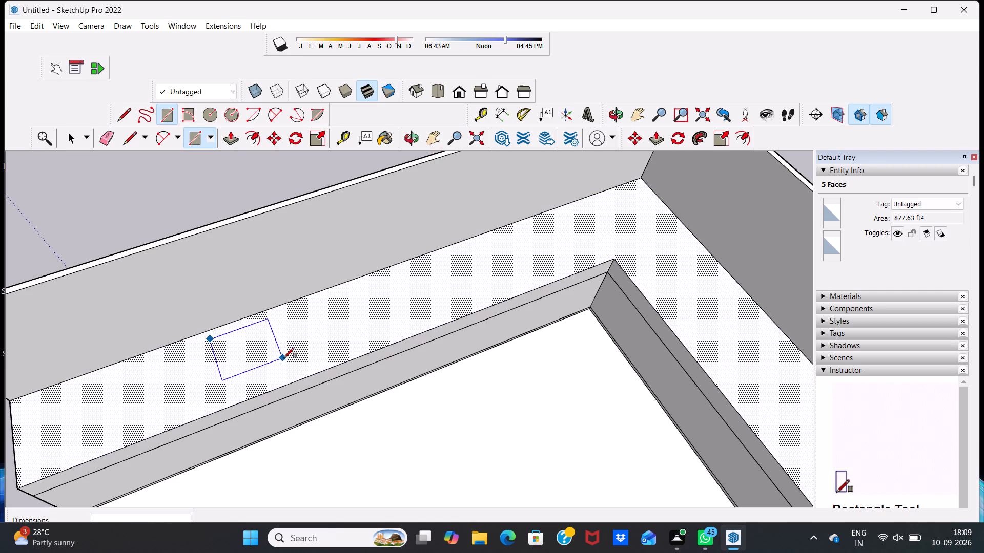
{"action": "left_click", "coordinate": [351, 352]}
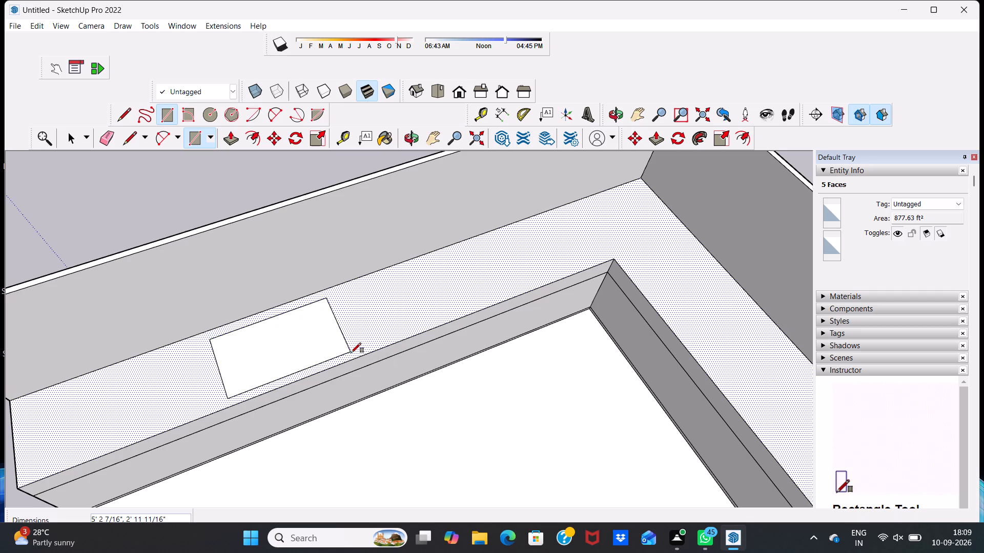
Delete the face inside the rectangle to cut an opening in the counter top.
{"action": "key", "text": "space"}
{"action": "scroll", "coordinate": [376, 260], "scroll_direction": "down", "scroll_amount": 1}
{"action": "left_click", "coordinate": [312, 309]}
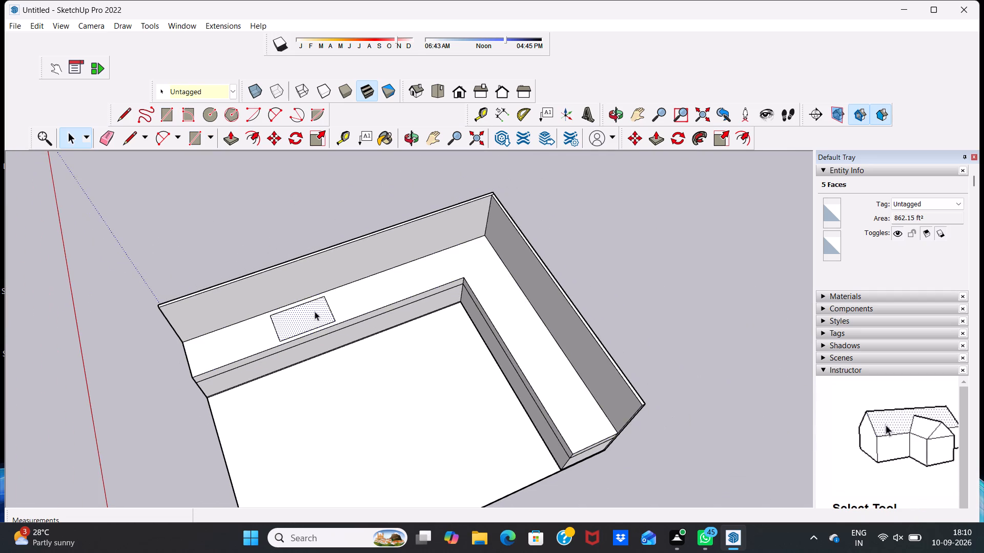
{"action": "scroll", "coordinate": [317, 307], "scroll_direction": "down", "scroll_amount": 1}
{"action": "scroll", "coordinate": [320, 275], "scroll_direction": "up", "scroll_amount": 14}
{"action": "scroll", "coordinate": [323, 285], "scroll_direction": "down", "scroll_amount": 6}
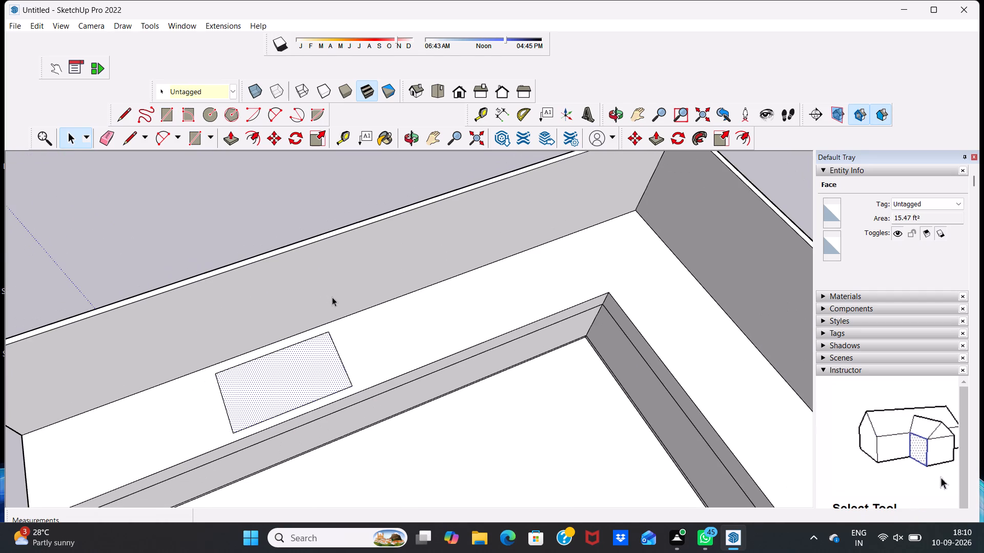
{"action": "key", "text": "Delete"}
Examine the opening in the counter top from above, from inside the counter and from the room's end.
{"action": "scroll", "coordinate": [283, 356], "scroll_direction": "down", "scroll_amount": 5}
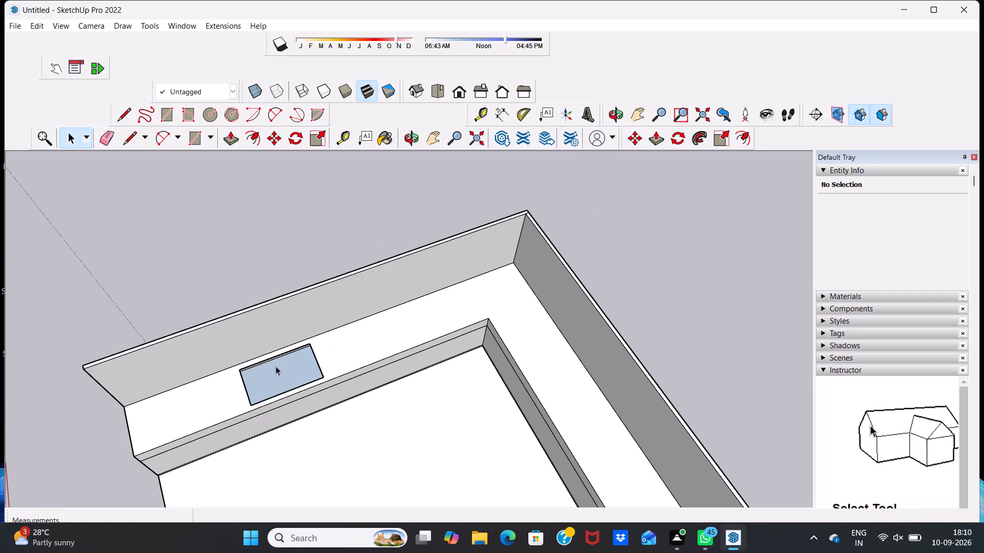
{"action": "middle_click_drag", "start_coordinate": [275, 366], "coordinate": [250, 289]}
{"action": "scroll", "coordinate": [279, 355], "scroll_direction": "up", "scroll_amount": 10}
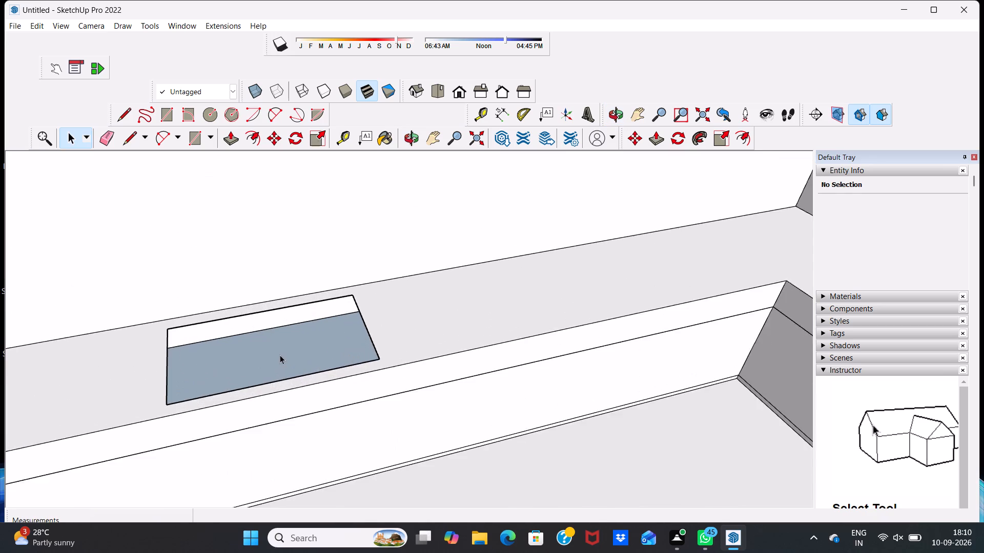
{"action": "scroll", "coordinate": [280, 355], "scroll_direction": "up", "scroll_amount": 1}
{"action": "middle_click_drag", "start_coordinate": [280, 355], "coordinate": [562, 187]}
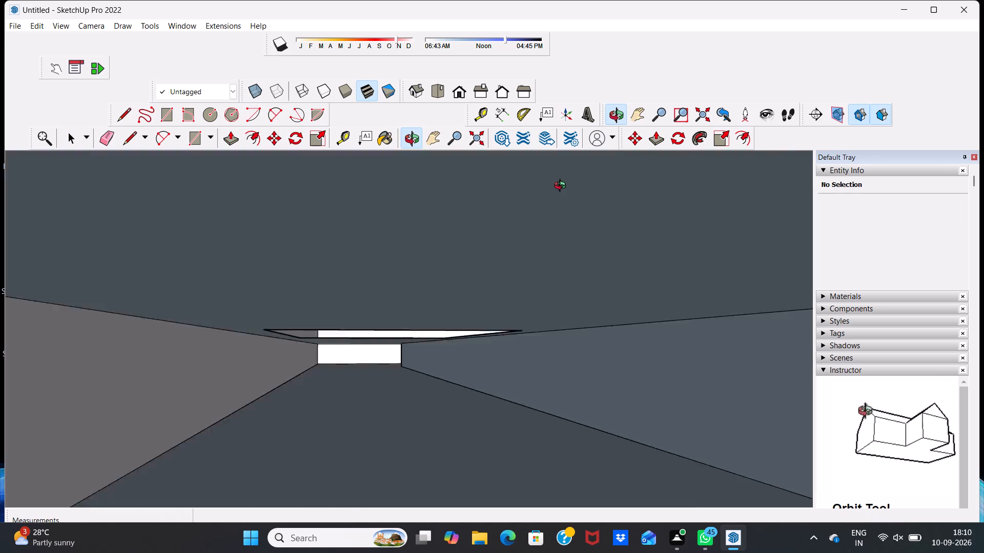
{"action": "middle_click_drag", "start_coordinate": [562, 187], "coordinate": [541, 188]}
{"action": "middle_click_drag", "start_coordinate": [506, 288], "coordinate": [547, 323]}
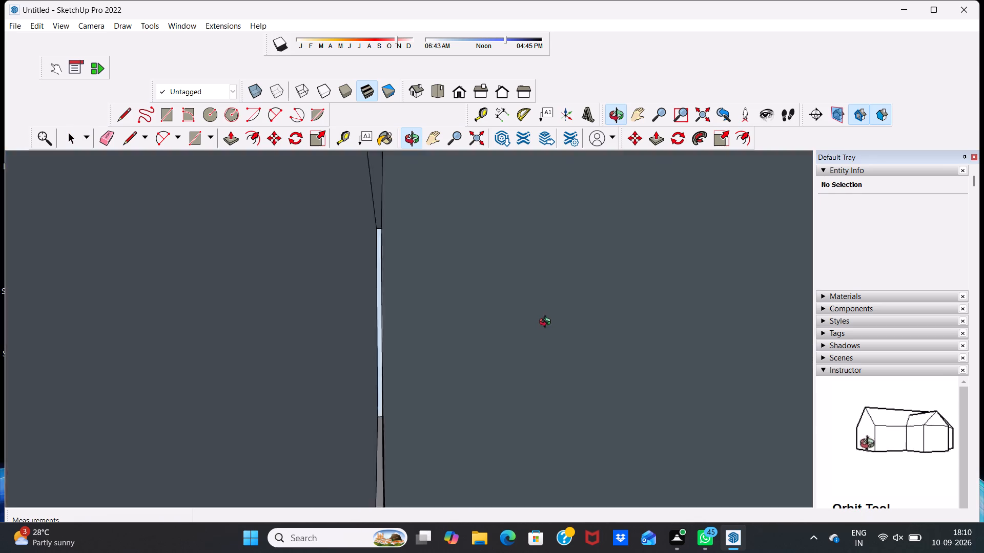
{"action": "middle_click_drag", "start_coordinate": [547, 323], "coordinate": [517, 343]}
{"action": "scroll", "coordinate": [369, 382], "scroll_direction": "up", "scroll_amount": 5}
{"action": "scroll", "coordinate": [479, 287], "scroll_direction": "down", "scroll_amount": 11}
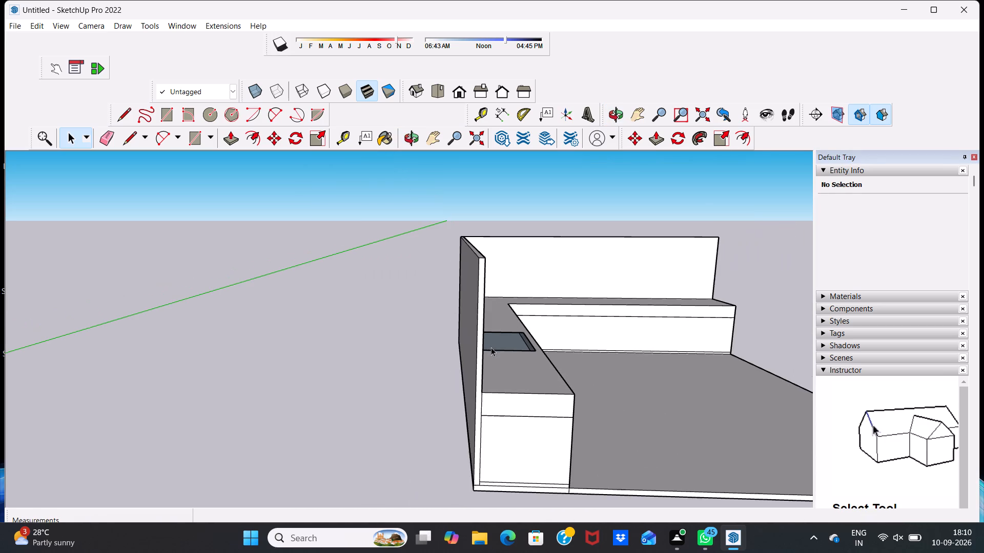
{"action": "middle_click_drag", "start_coordinate": [518, 335], "coordinate": [462, 323]}
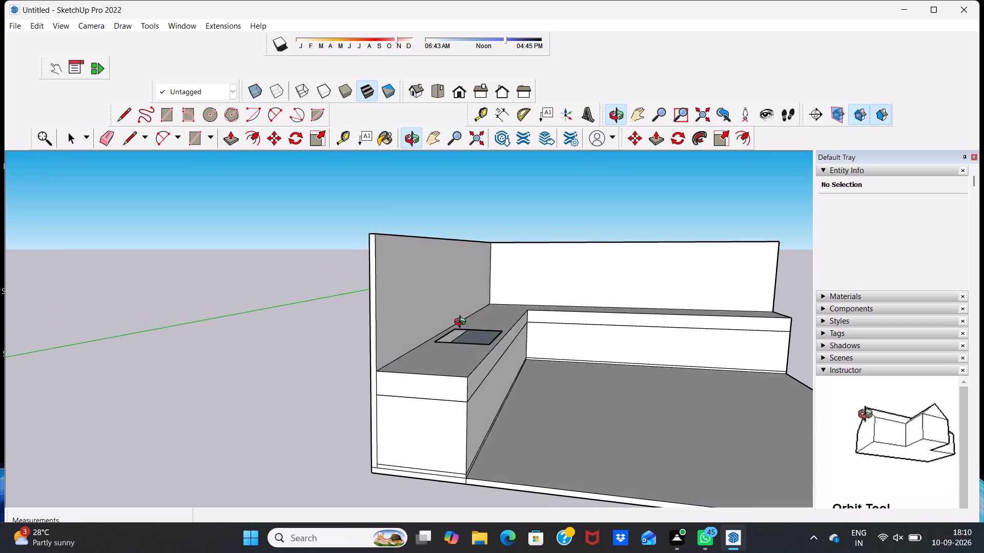
{"action": "middle_click_drag", "start_coordinate": [462, 323], "coordinate": [243, 392]}
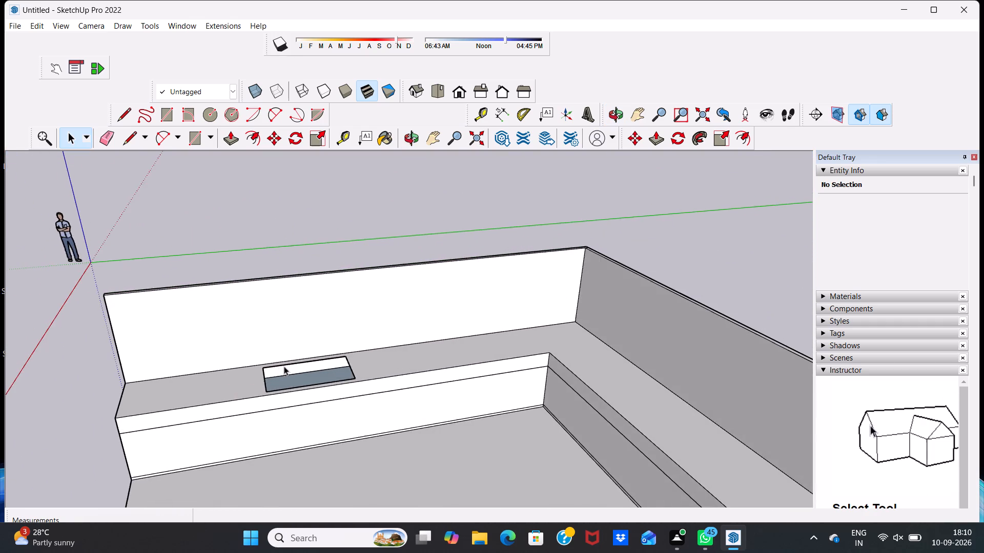
Delete the two stacked faces seen through the counter-top opening, so the hole continues down into the counter's interior.
{"action": "scroll", "coordinate": [284, 366], "scroll_direction": "up", "scroll_amount": 6}
{"action": "middle_click_drag", "start_coordinate": [302, 375], "coordinate": [251, 452]}
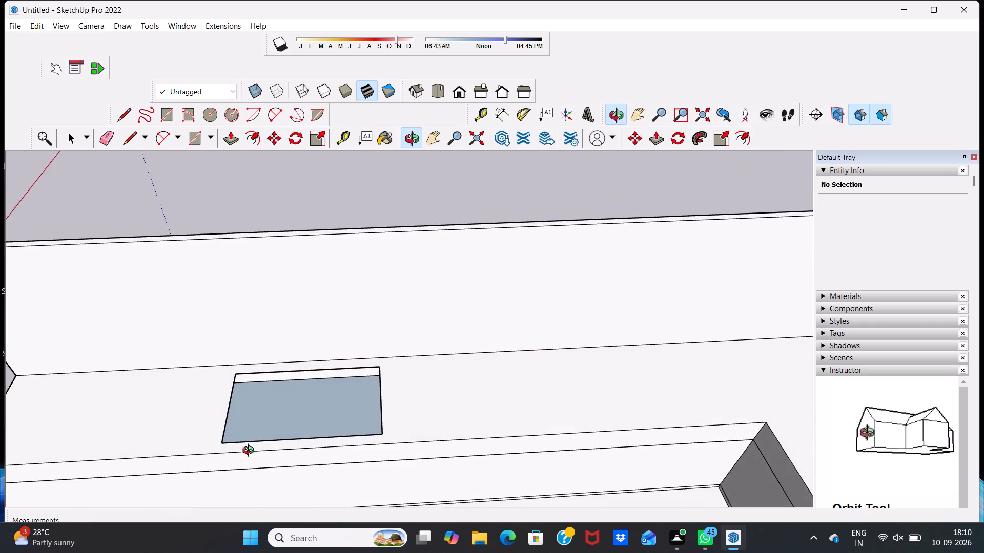
{"action": "middle_click_drag", "start_coordinate": [251, 452], "coordinate": [263, 383]}
{"action": "middle_click_drag", "start_coordinate": [318, 374], "coordinate": [299, 415]}
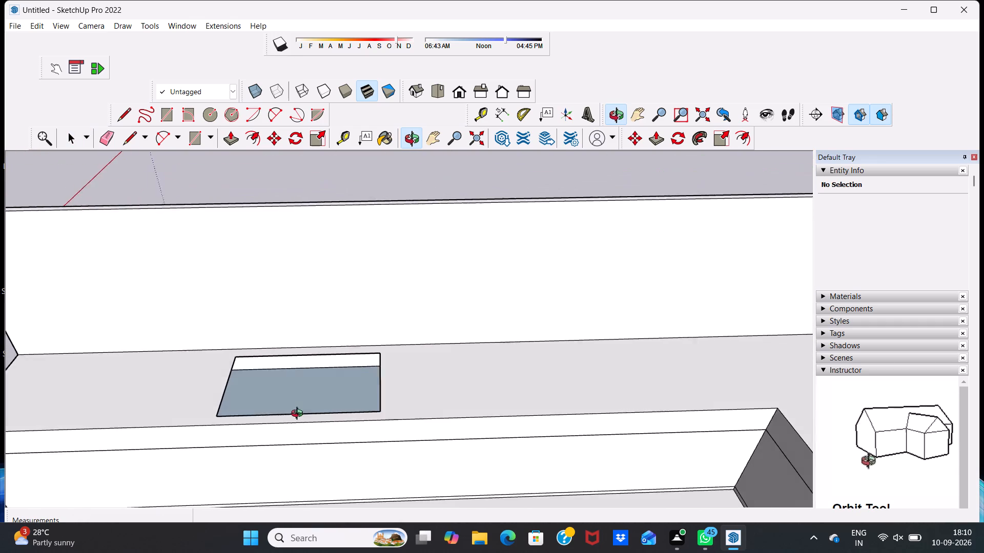
{"action": "middle_click_drag", "start_coordinate": [299, 415], "coordinate": [298, 421]}
{"action": "scroll", "coordinate": [314, 407], "scroll_direction": "up", "scroll_amount": 4}
{"action": "scroll", "coordinate": [315, 371], "scroll_direction": "down", "scroll_amount": 5}
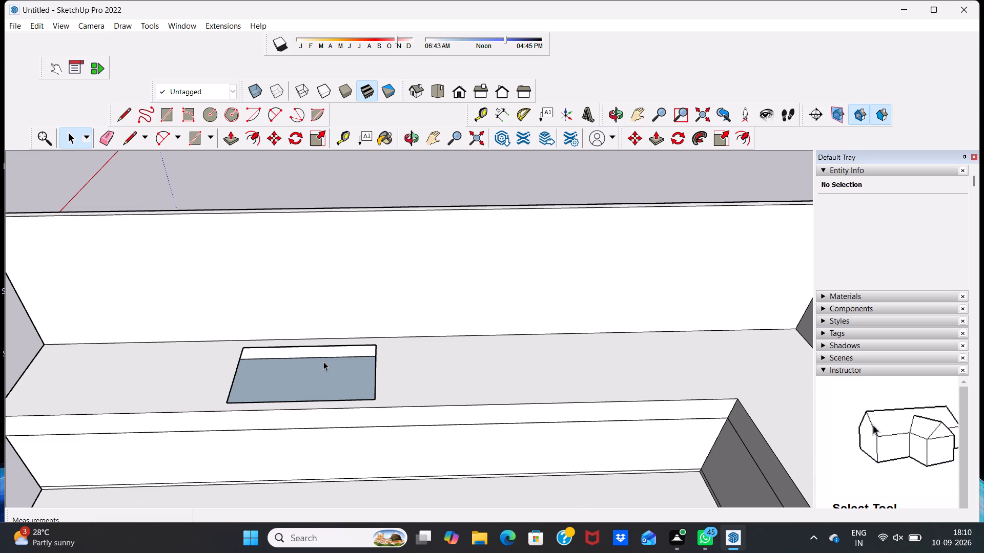
{"action": "left_click", "coordinate": [313, 355]}
{"action": "left_click", "coordinate": [314, 370]}
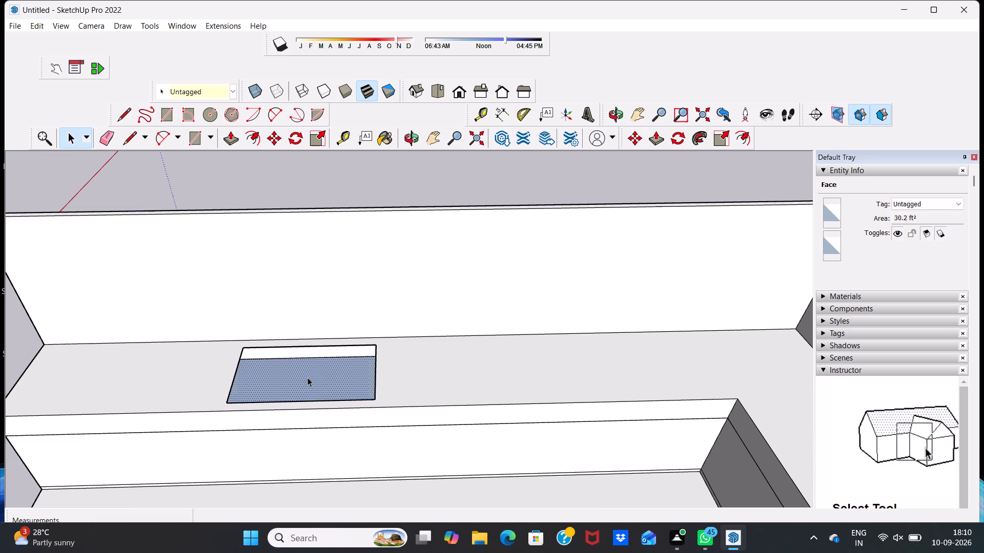
{"action": "key", "text": "Delete"}
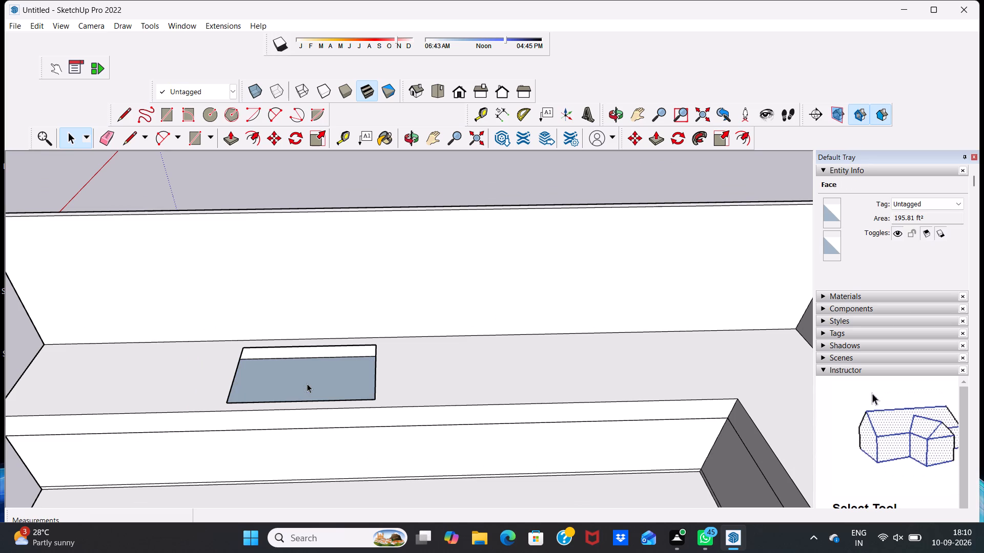
{"action": "left_click", "coordinate": [326, 371]}
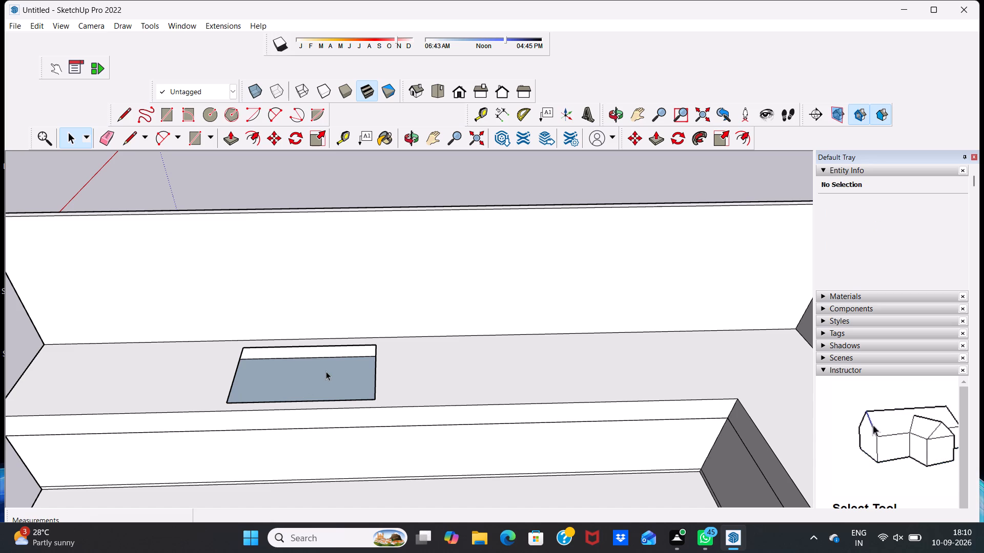
{"action": "key", "text": "Delete"}
Examine the deepened counter opening from above, from the room's corner and from the front, checking its inner faces and edges.
{"action": "scroll", "coordinate": [274, 408], "scroll_direction": "down", "scroll_amount": 2}
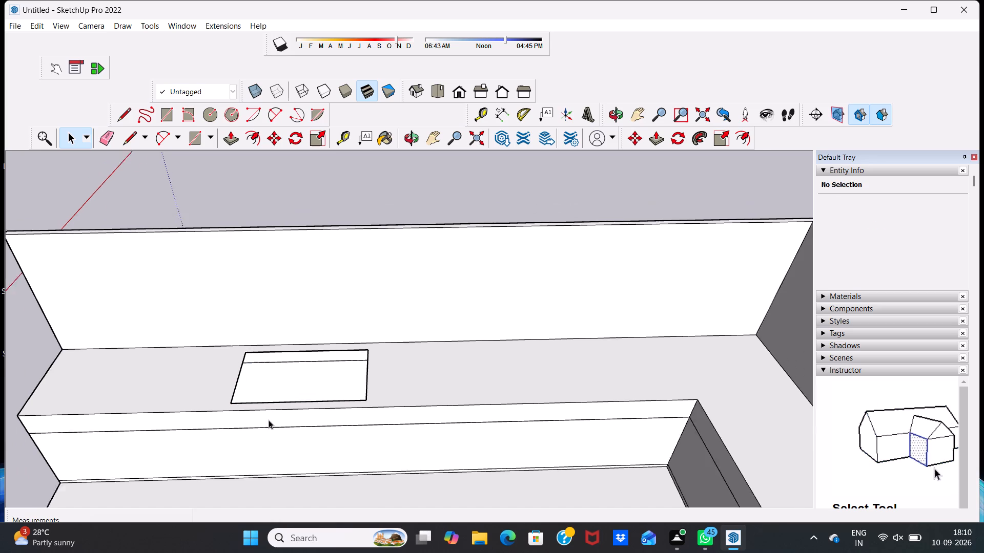
{"action": "scroll", "coordinate": [269, 420], "scroll_direction": "down", "scroll_amount": 2}
{"action": "middle_click_drag", "start_coordinate": [292, 378], "coordinate": [229, 513]}
{"action": "scroll", "coordinate": [316, 366], "scroll_direction": "up", "scroll_amount": 7}
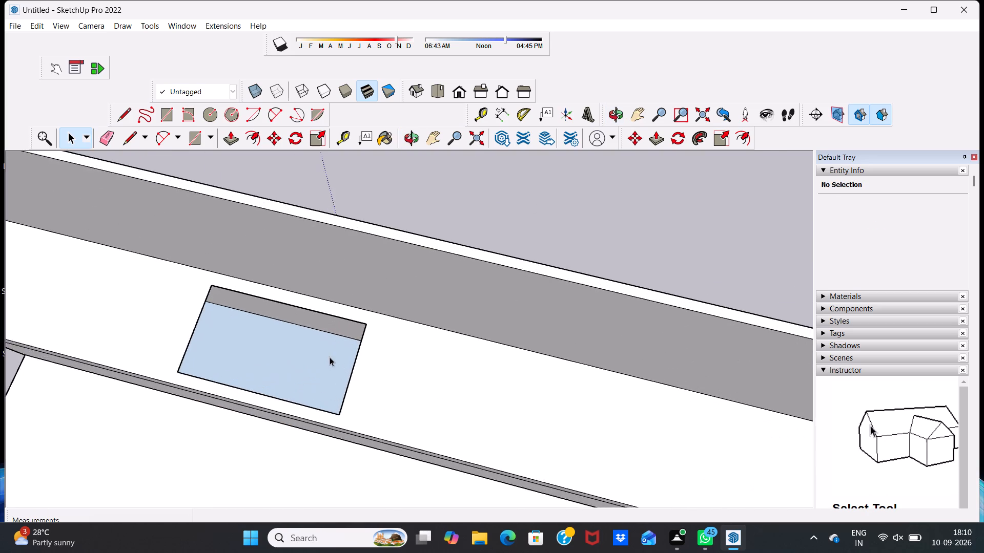
{"action": "scroll", "coordinate": [330, 357], "scroll_direction": "up", "scroll_amount": 4}
{"action": "middle_click_drag", "start_coordinate": [253, 338], "coordinate": [397, 334]}
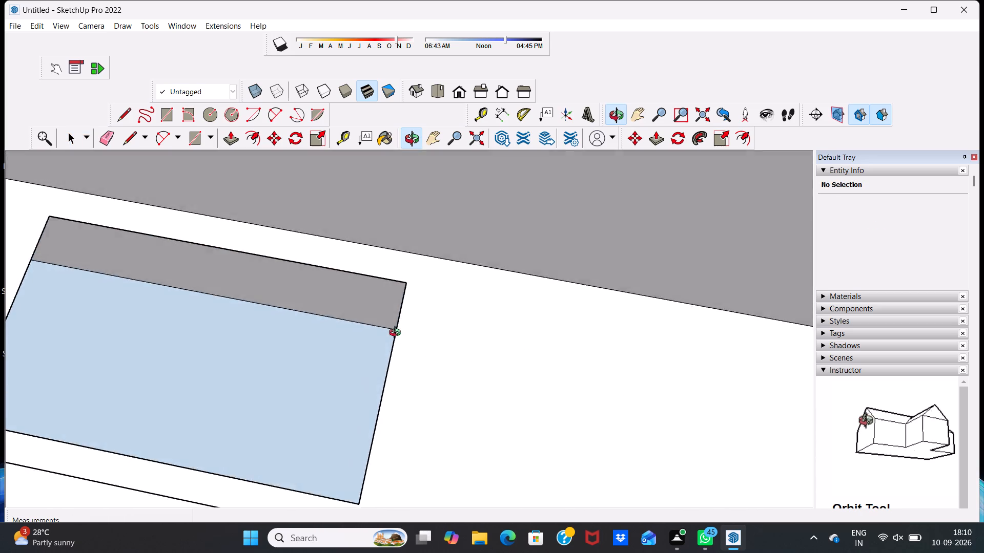
{"action": "middle_click_drag", "start_coordinate": [397, 334], "coordinate": [306, 227]}
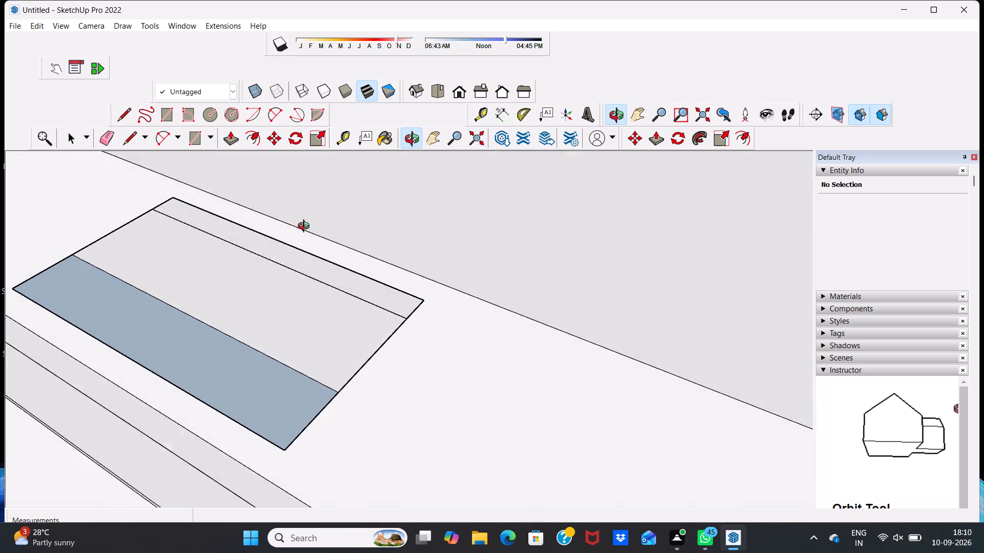
{"action": "middle_click_drag", "start_coordinate": [306, 227], "coordinate": [81, 279]}
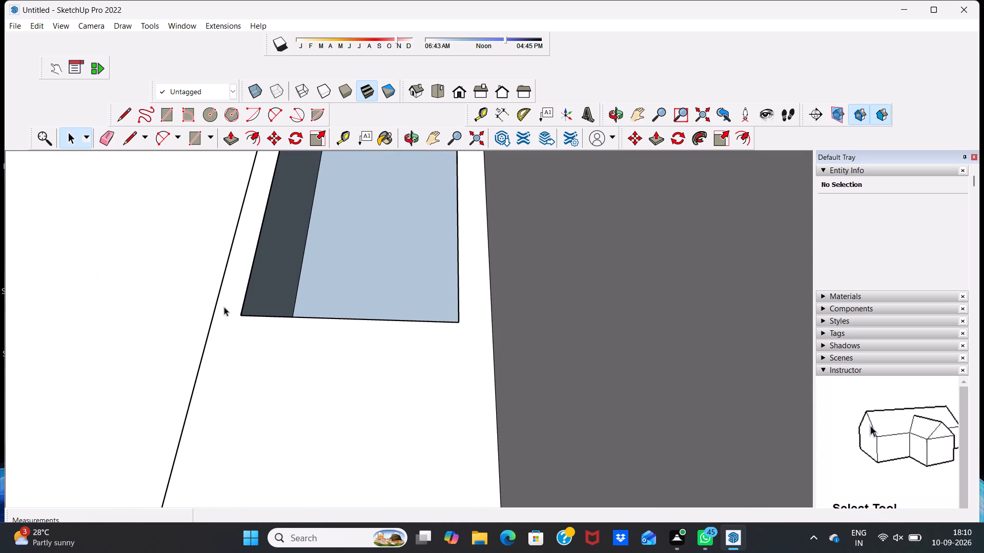
{"action": "middle_click_drag", "start_coordinate": [322, 304], "coordinate": [543, 207]}
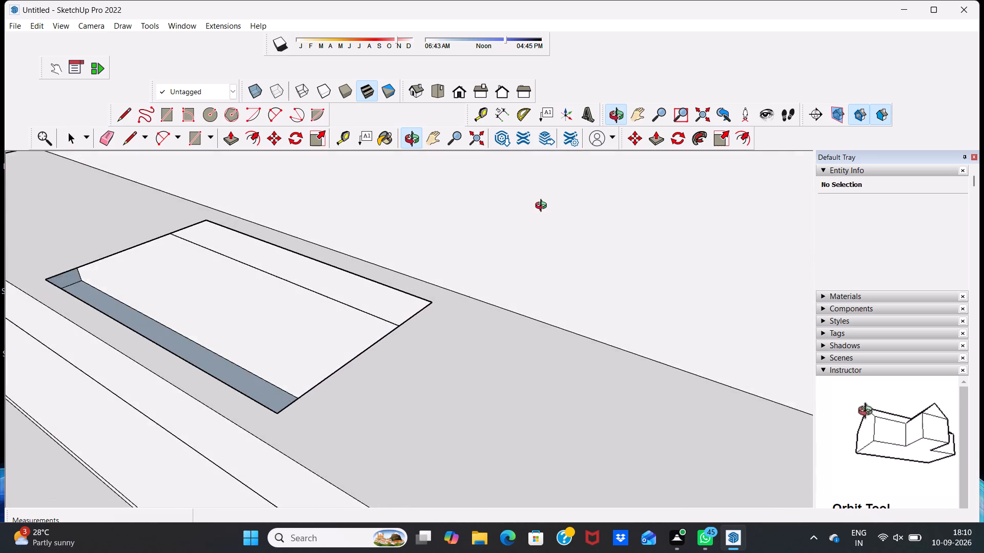
{"action": "middle_click_drag", "start_coordinate": [543, 207], "coordinate": [532, 220]}
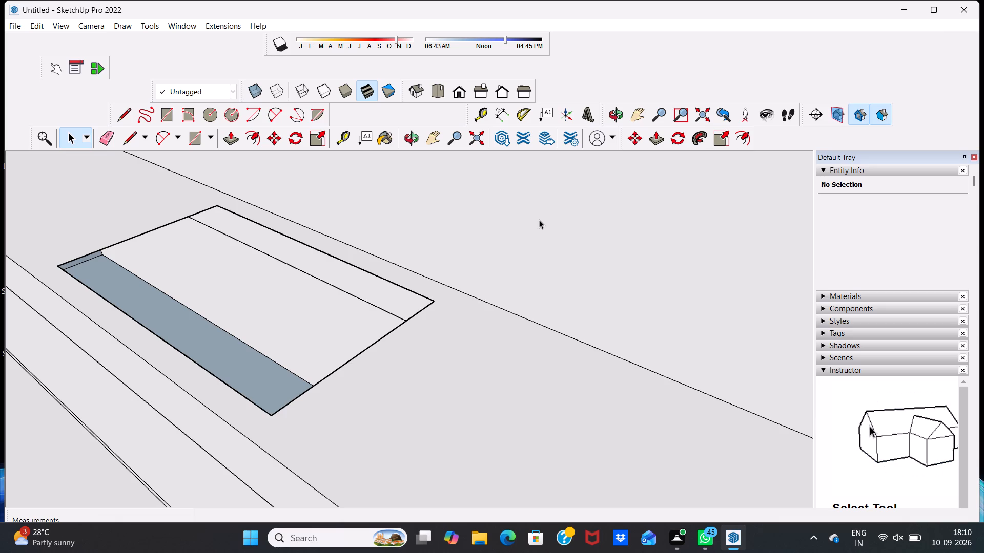
{"action": "scroll", "coordinate": [277, 250], "scroll_direction": "up", "scroll_amount": 10}
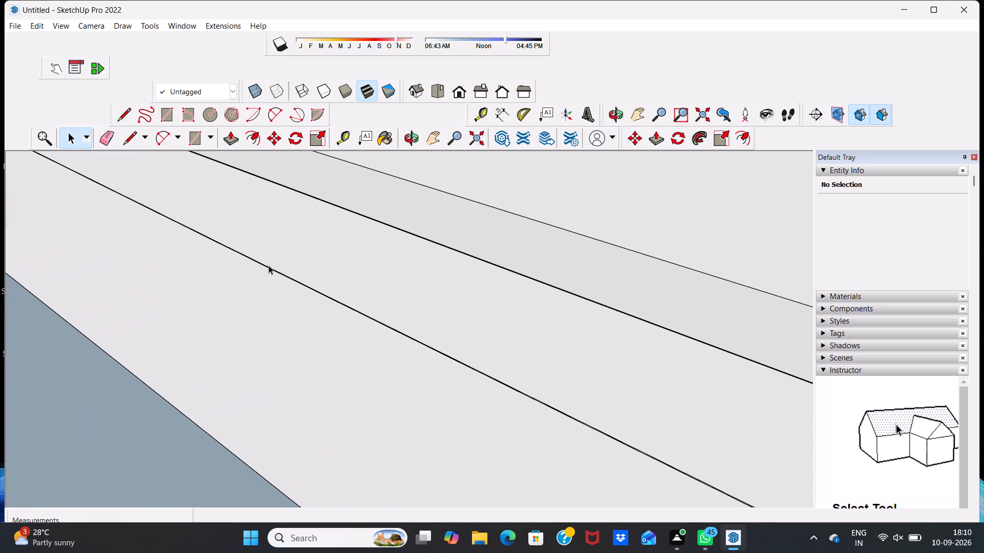
{"action": "left_click", "coordinate": [269, 265]}
{"action": "scroll", "coordinate": [239, 275], "scroll_direction": "down", "scroll_amount": 8}
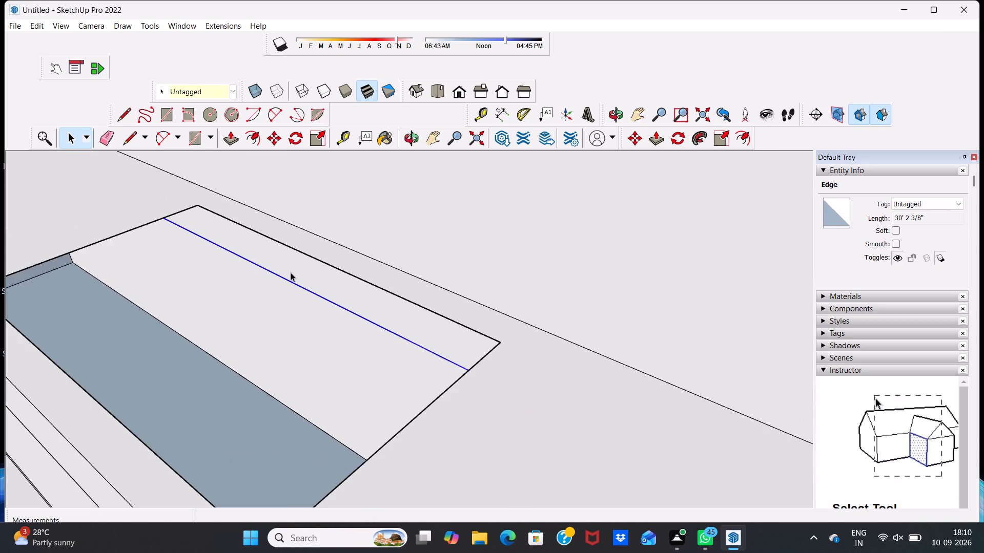
{"action": "scroll", "coordinate": [291, 272], "scroll_direction": "down", "scroll_amount": 6}
{"action": "left_click", "coordinate": [16, 389]}
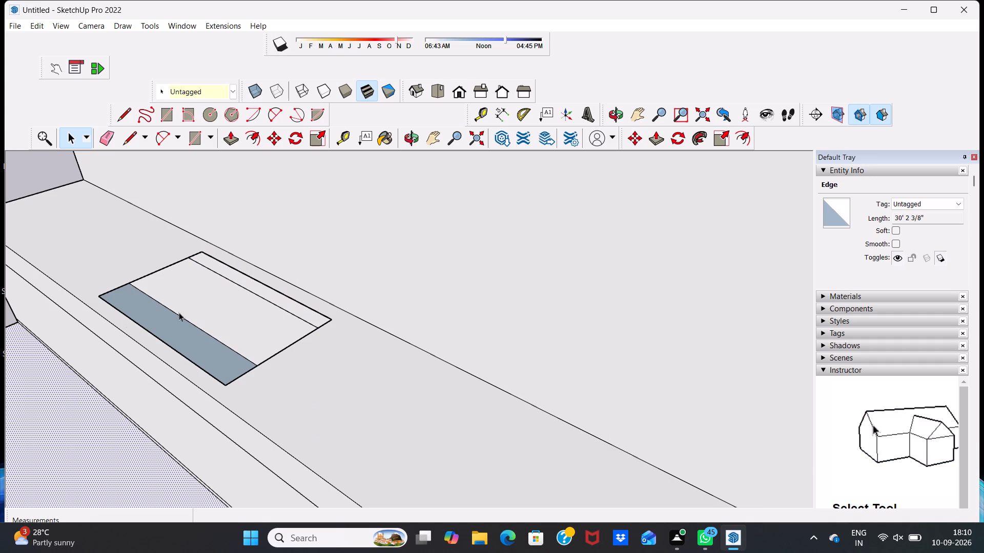
{"action": "scroll", "coordinate": [273, 294], "scroll_direction": "down", "scroll_amount": 12}
{"action": "left_click", "coordinate": [350, 252]}
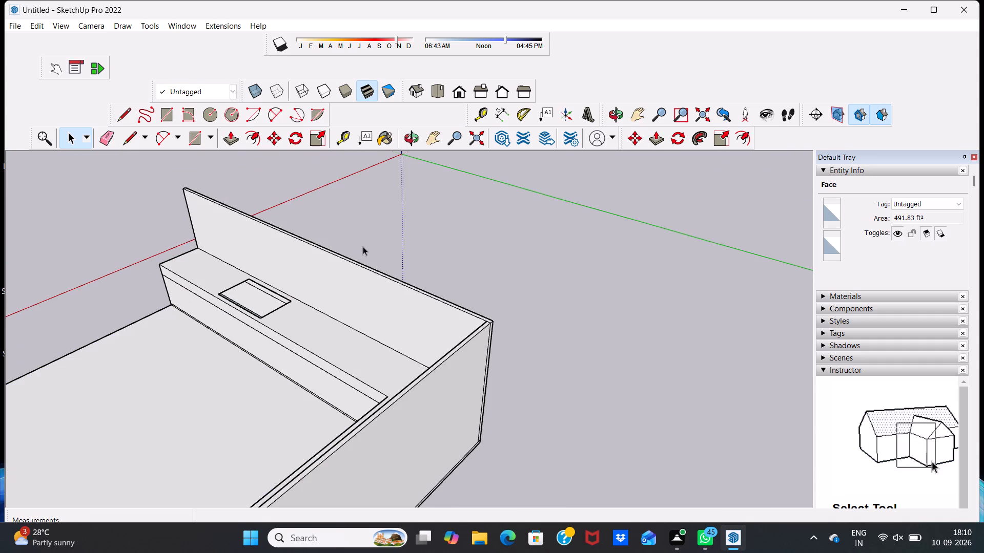
{"action": "left_click", "coordinate": [367, 244]}
{"action": "scroll", "coordinate": [195, 323], "scroll_direction": "up", "scroll_amount": 16}
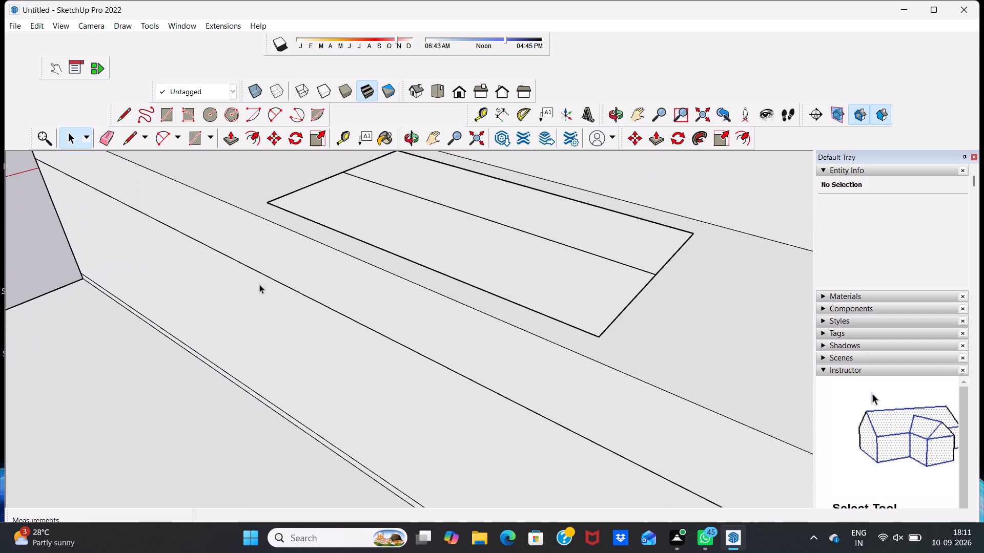
{"action": "scroll", "coordinate": [284, 254], "scroll_direction": "up", "scroll_amount": 2}
{"action": "scroll", "coordinate": [284, 248], "scroll_direction": "down", "scroll_amount": 5}
{"action": "scroll", "coordinate": [244, 282], "scroll_direction": "down", "scroll_amount": 2}
{"action": "scroll", "coordinate": [250, 296], "scroll_direction": "up", "scroll_amount": 1}
{"action": "scroll", "coordinate": [250, 313], "scroll_direction": "down", "scroll_amount": 3}
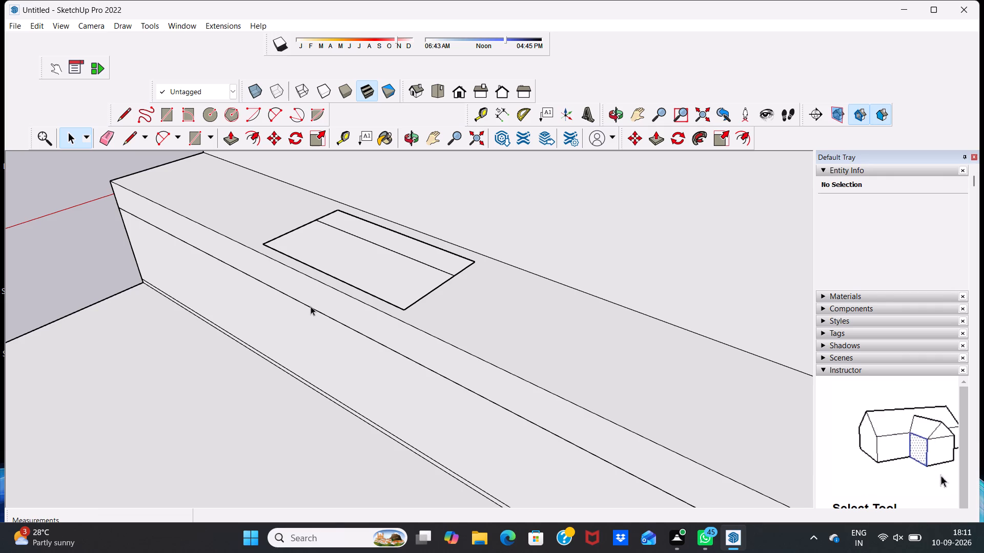
{"action": "scroll", "coordinate": [312, 307], "scroll_direction": "down", "scroll_amount": 4}
{"action": "middle_click_drag", "start_coordinate": [280, 360], "coordinate": [357, 350]}
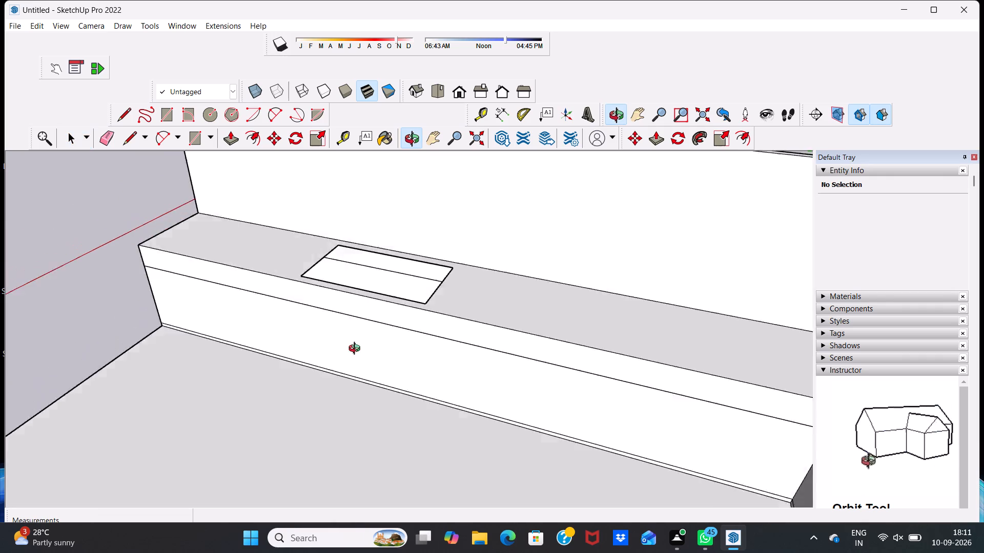
{"action": "middle_click_drag", "start_coordinate": [357, 350], "coordinate": [454, 321]}
{"action": "scroll", "coordinate": [425, 245], "scroll_direction": "up", "scroll_amount": 9}
{"action": "scroll", "coordinate": [387, 262], "scroll_direction": "down", "scroll_amount": 3}
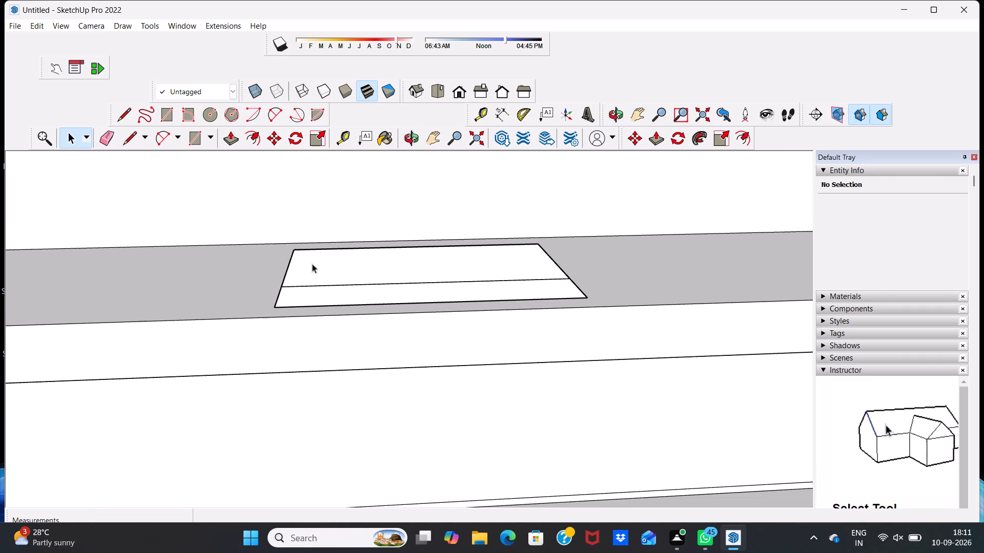
{"action": "scroll", "coordinate": [314, 262], "scroll_direction": "up", "scroll_amount": 2}
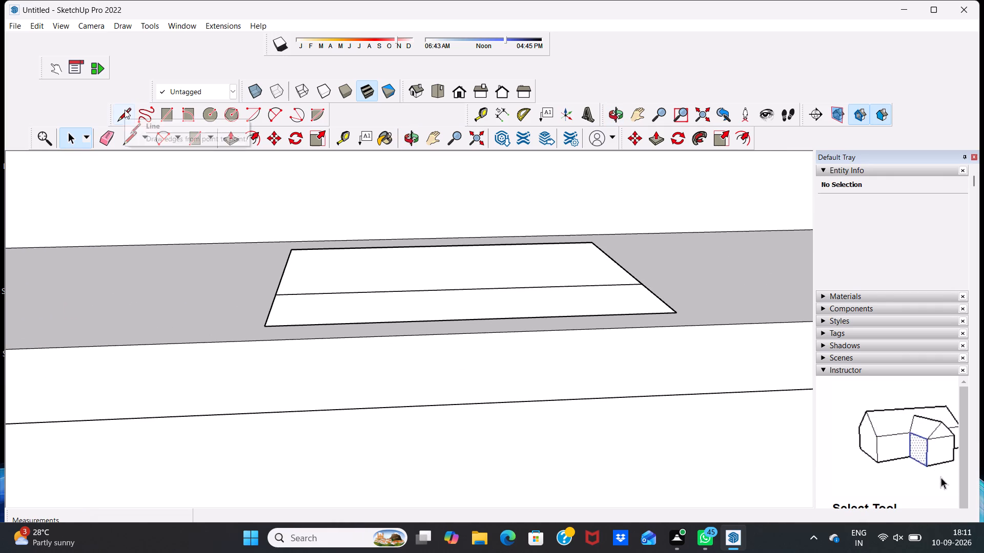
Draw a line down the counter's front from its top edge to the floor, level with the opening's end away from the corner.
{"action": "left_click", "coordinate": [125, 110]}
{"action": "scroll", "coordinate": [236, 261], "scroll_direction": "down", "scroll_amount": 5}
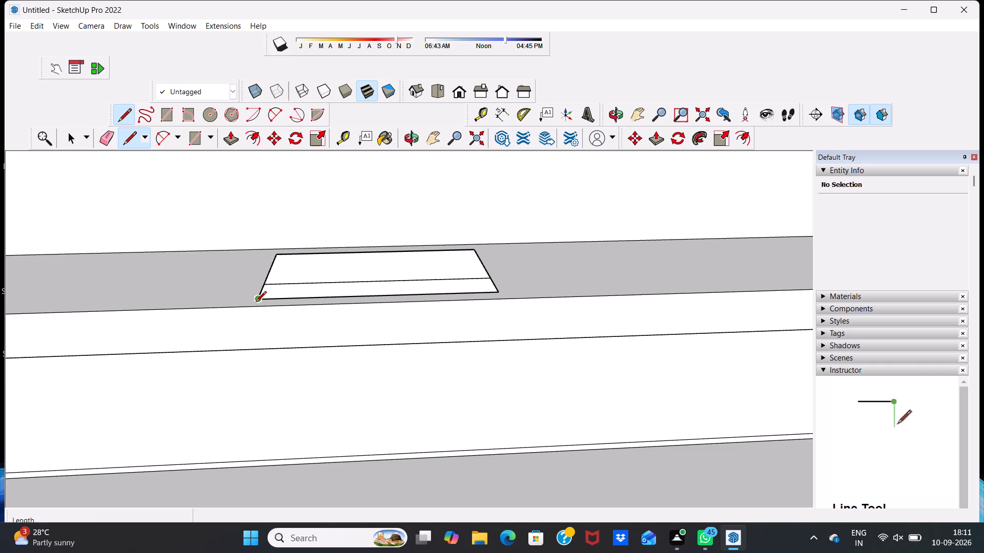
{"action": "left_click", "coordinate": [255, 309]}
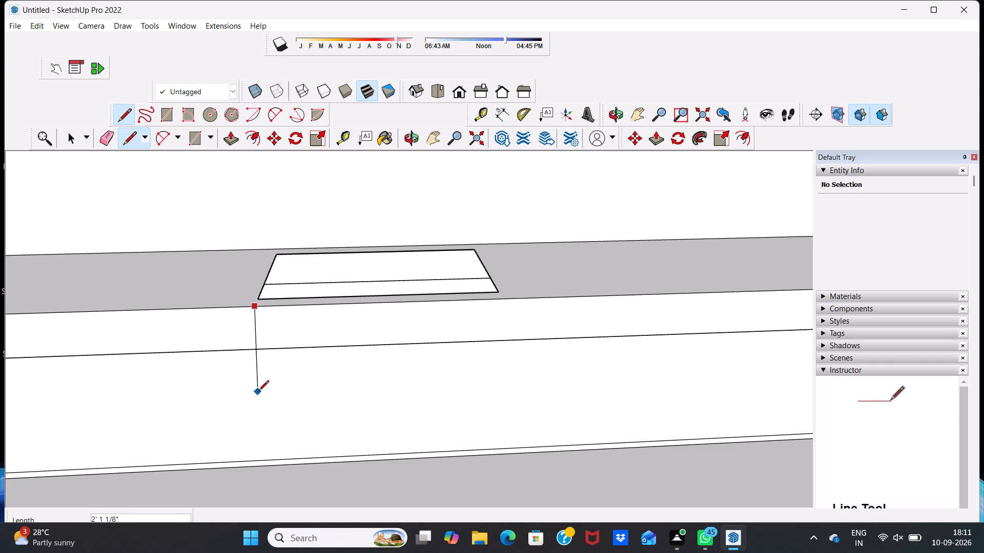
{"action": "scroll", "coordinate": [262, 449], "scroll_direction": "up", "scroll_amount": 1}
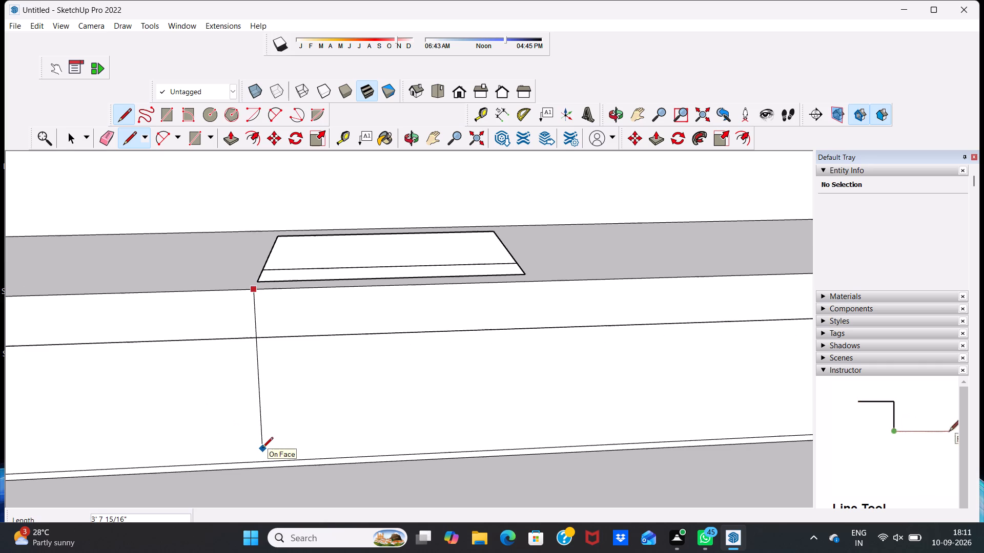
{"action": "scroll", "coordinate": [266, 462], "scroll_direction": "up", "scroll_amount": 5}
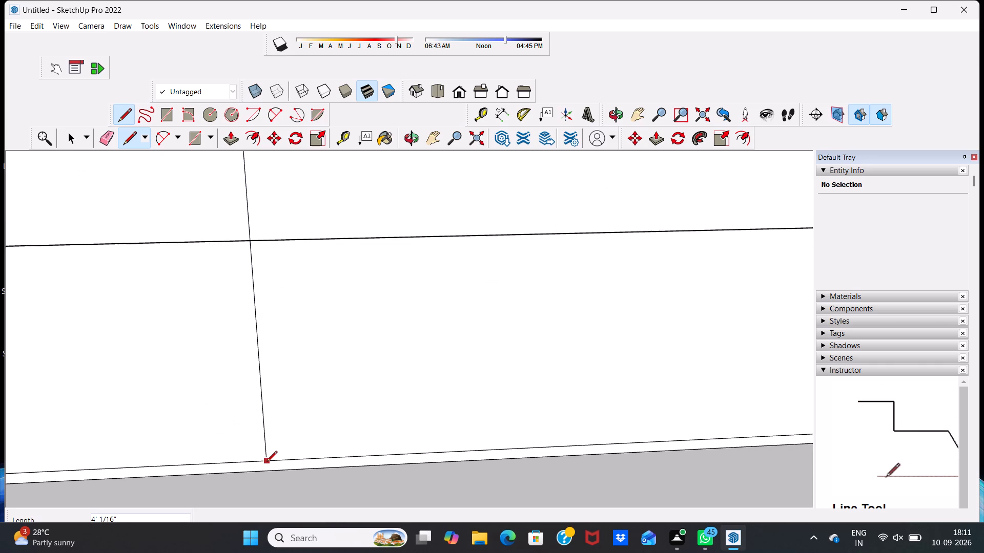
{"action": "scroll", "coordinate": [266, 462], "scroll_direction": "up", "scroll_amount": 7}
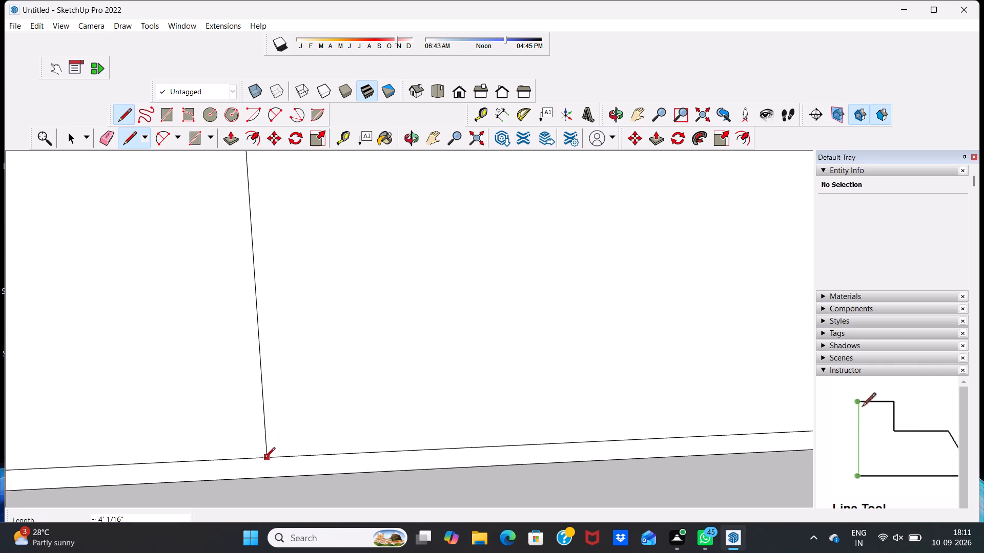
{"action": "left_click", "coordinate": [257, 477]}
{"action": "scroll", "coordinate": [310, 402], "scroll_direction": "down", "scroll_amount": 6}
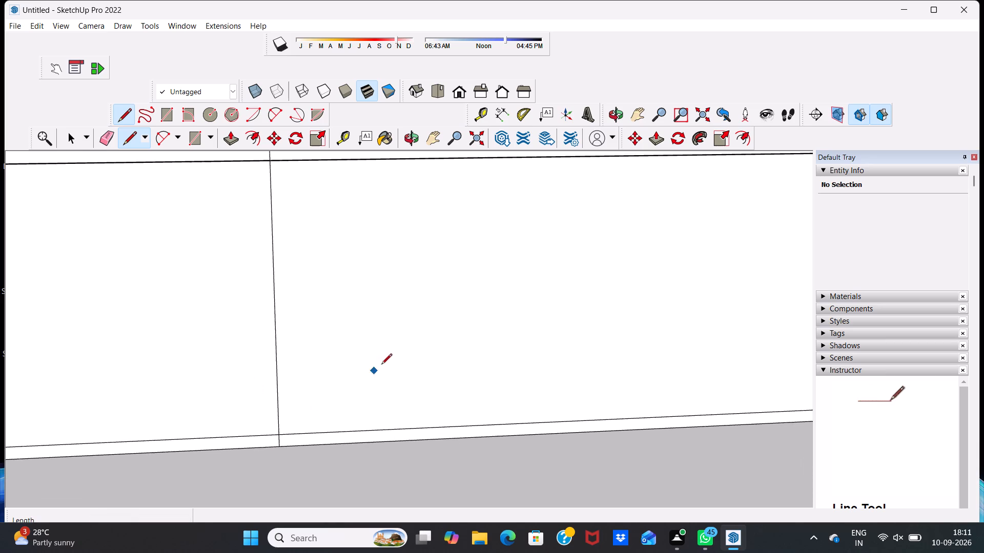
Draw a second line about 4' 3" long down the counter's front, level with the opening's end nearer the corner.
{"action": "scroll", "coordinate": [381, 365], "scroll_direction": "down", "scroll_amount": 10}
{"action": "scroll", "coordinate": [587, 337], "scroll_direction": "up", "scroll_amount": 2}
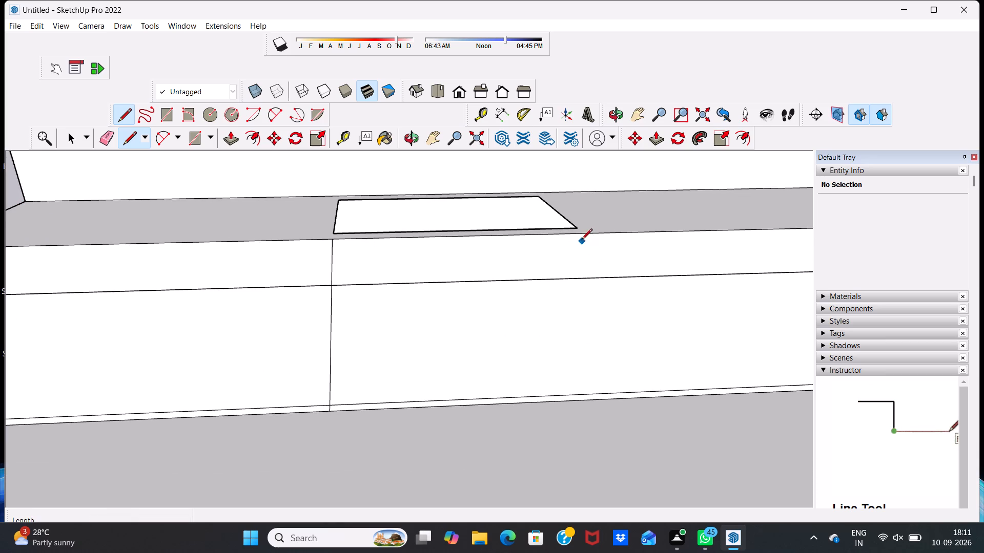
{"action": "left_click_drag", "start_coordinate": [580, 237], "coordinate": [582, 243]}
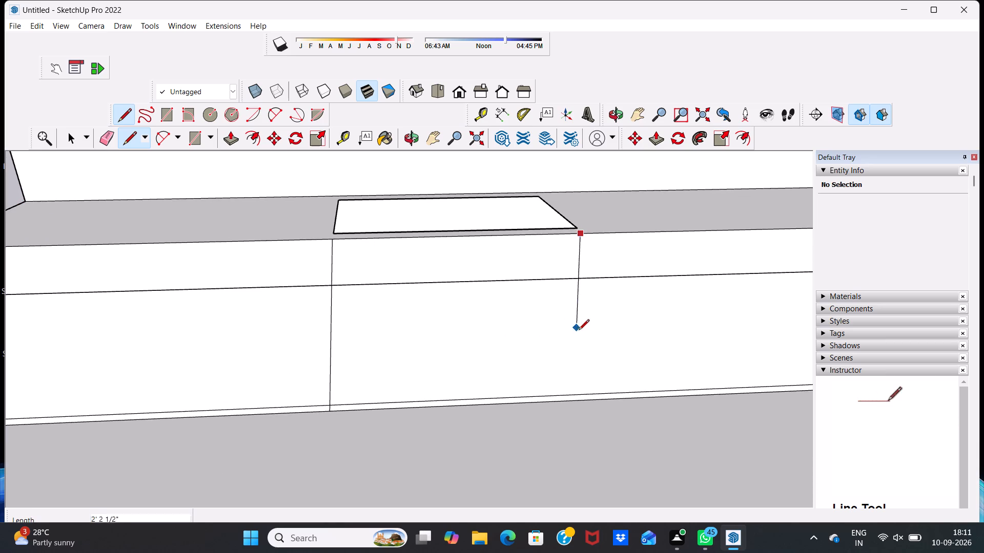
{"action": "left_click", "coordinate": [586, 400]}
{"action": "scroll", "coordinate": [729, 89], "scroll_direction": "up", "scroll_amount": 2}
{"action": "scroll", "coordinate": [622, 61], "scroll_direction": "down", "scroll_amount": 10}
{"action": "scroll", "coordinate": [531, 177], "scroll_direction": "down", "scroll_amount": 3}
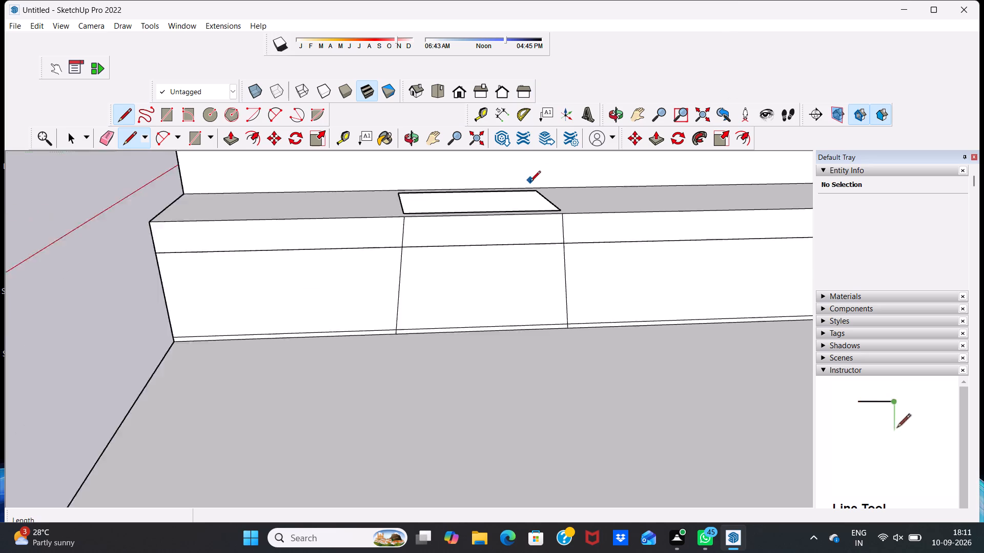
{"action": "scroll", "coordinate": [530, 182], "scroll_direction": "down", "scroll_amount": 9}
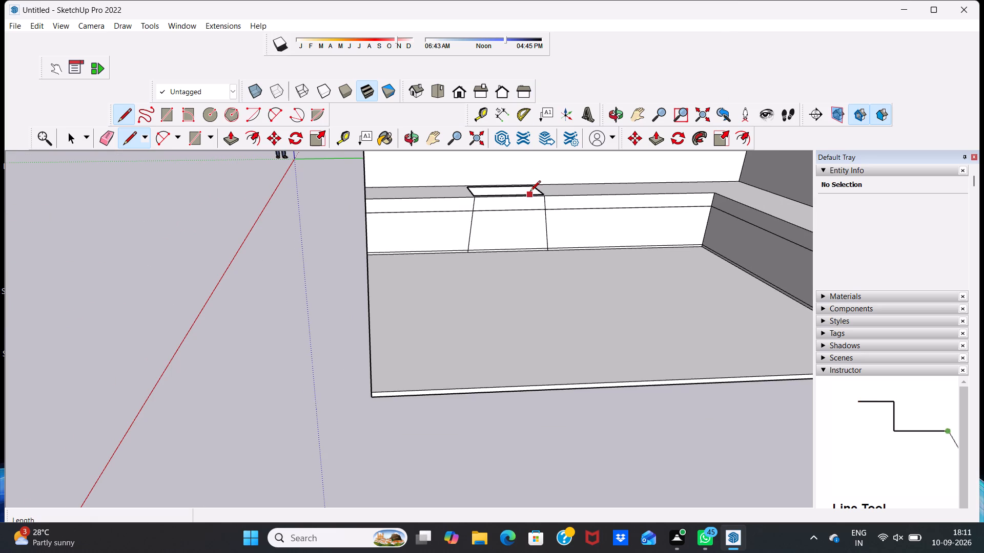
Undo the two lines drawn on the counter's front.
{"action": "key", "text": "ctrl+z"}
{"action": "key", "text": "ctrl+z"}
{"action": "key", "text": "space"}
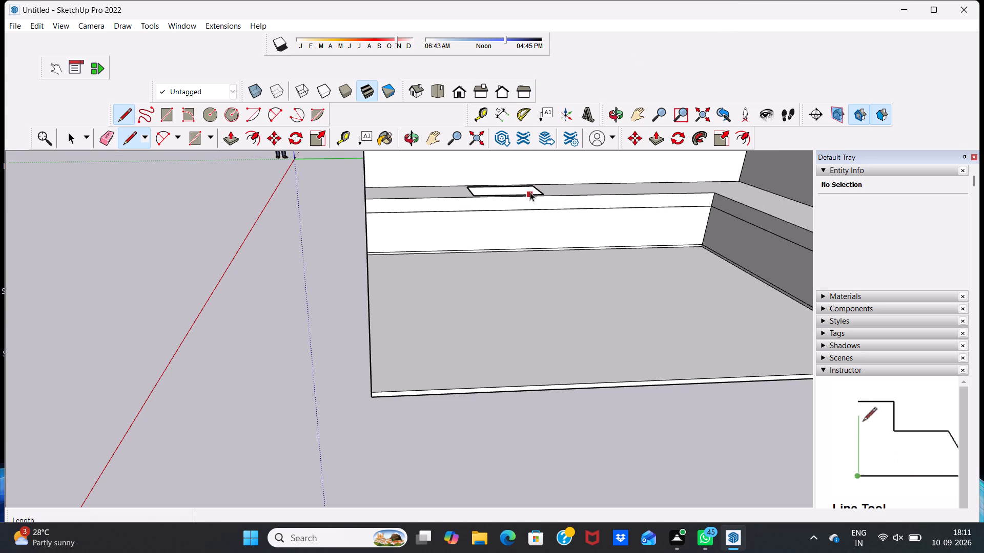
Switch to the Front standard view and examine the counter and its opening from the open end and from above.
{"action": "left_click", "coordinate": [458, 89]}
{"action": "scroll", "coordinate": [567, 321], "scroll_direction": "down", "scroll_amount": 1}
{"action": "middle_click_drag", "start_coordinate": [567, 321], "coordinate": [445, 386]}
{"action": "scroll", "coordinate": [524, 352], "scroll_direction": "down", "scroll_amount": 1}
{"action": "scroll", "coordinate": [525, 352], "scroll_direction": "up", "scroll_amount": 7}
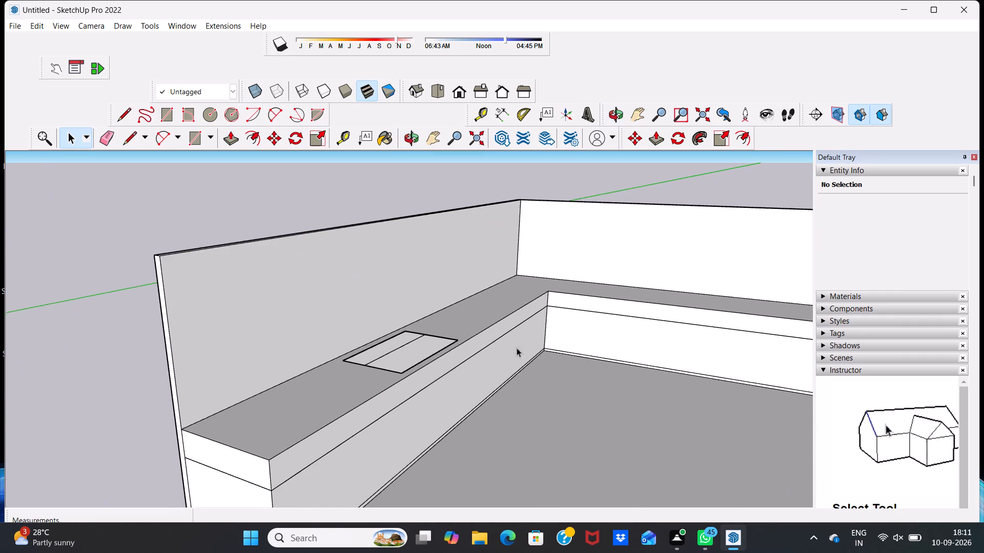
{"action": "scroll", "coordinate": [475, 358], "scroll_direction": "down", "scroll_amount": 5}
{"action": "middle_click_drag", "start_coordinate": [460, 370], "coordinate": [322, 361]}
{"action": "middle_click_drag", "start_coordinate": [441, 364], "coordinate": [409, 447]}
{"action": "scroll", "coordinate": [411, 414], "scroll_direction": "up", "scroll_amount": 3}
{"action": "scroll", "coordinate": [409, 368], "scroll_direction": "up", "scroll_amount": 2}
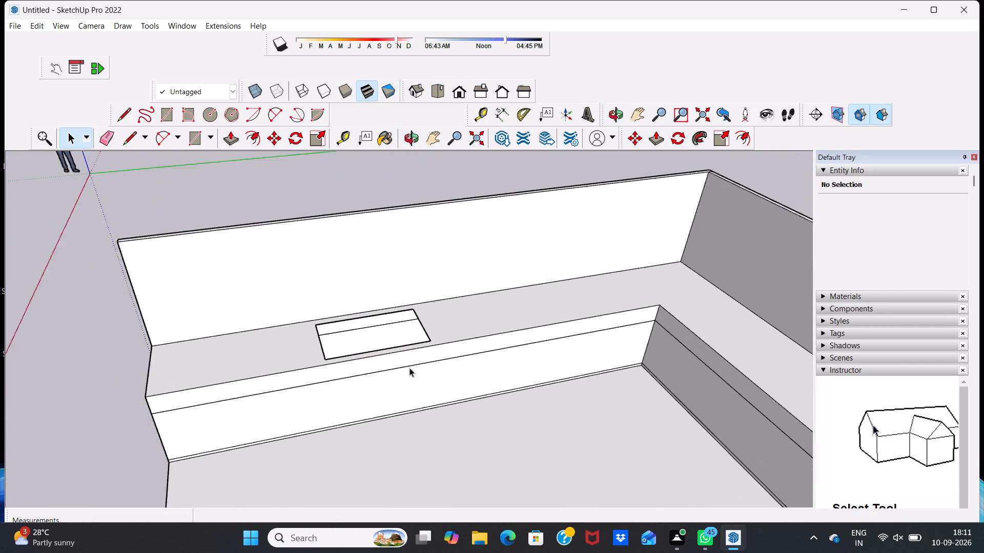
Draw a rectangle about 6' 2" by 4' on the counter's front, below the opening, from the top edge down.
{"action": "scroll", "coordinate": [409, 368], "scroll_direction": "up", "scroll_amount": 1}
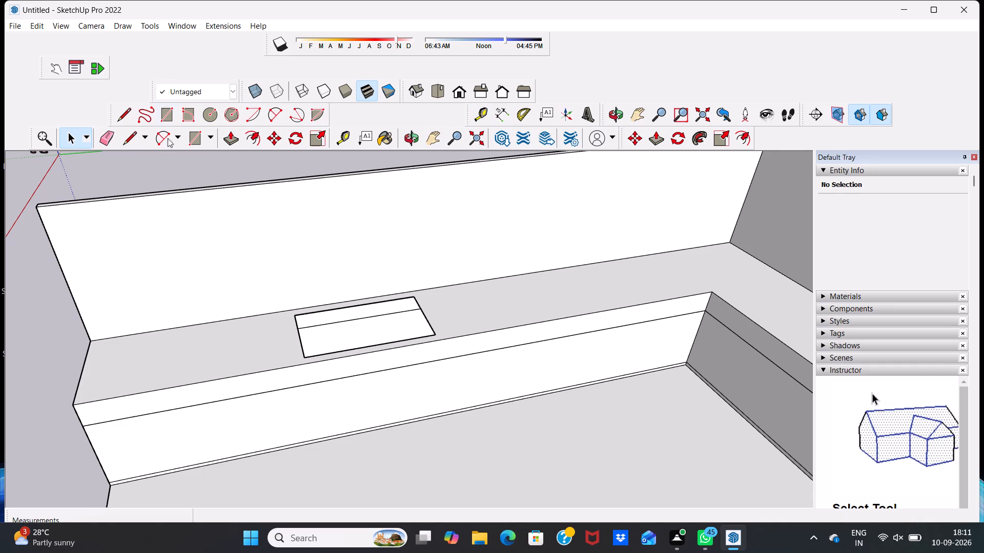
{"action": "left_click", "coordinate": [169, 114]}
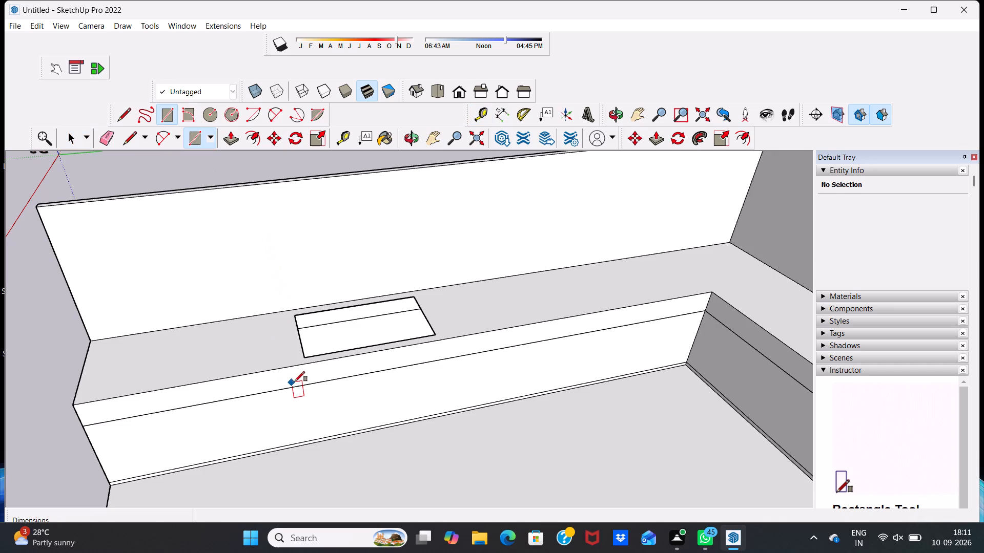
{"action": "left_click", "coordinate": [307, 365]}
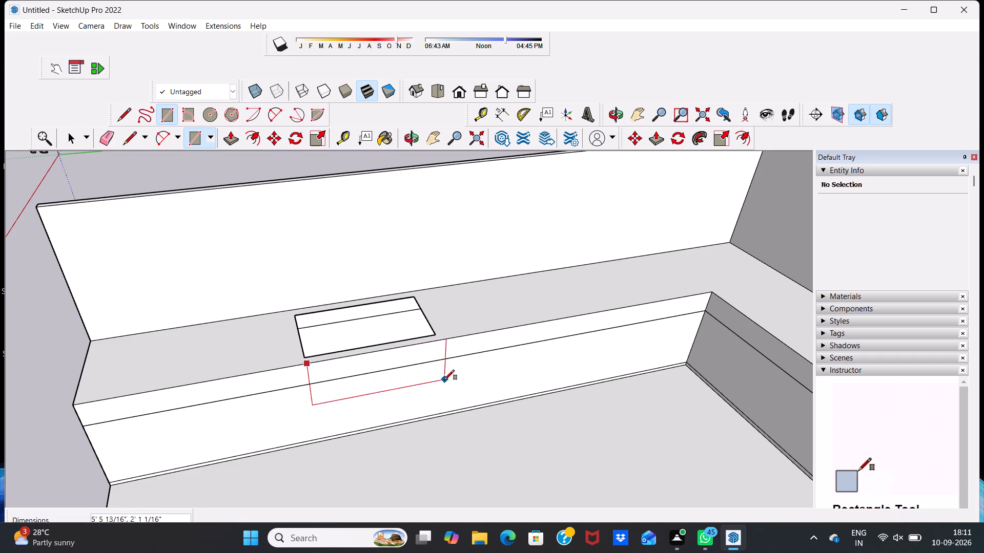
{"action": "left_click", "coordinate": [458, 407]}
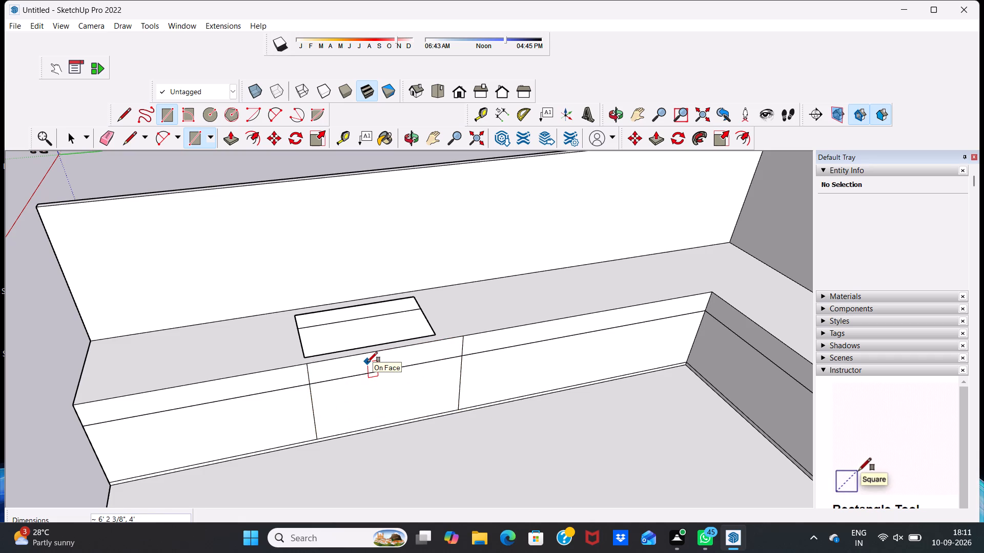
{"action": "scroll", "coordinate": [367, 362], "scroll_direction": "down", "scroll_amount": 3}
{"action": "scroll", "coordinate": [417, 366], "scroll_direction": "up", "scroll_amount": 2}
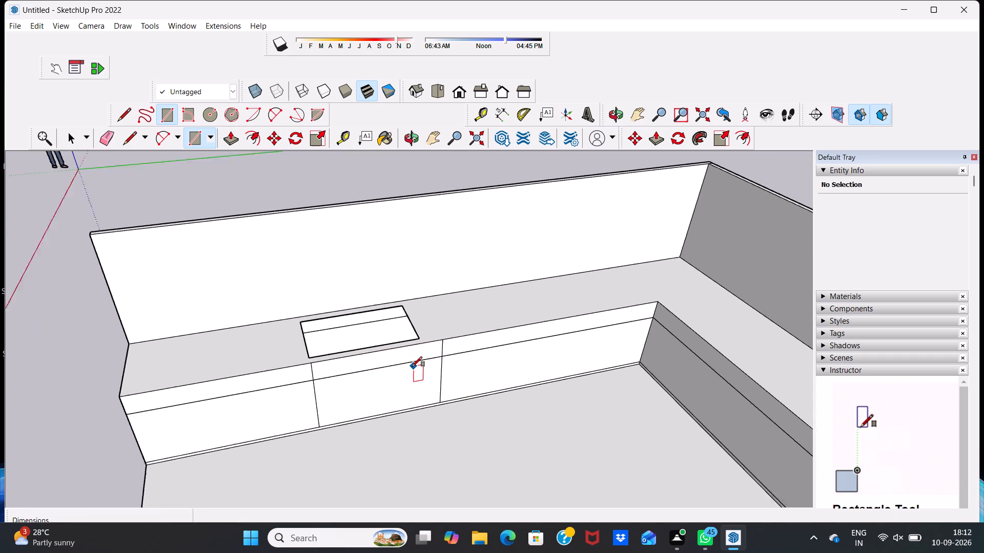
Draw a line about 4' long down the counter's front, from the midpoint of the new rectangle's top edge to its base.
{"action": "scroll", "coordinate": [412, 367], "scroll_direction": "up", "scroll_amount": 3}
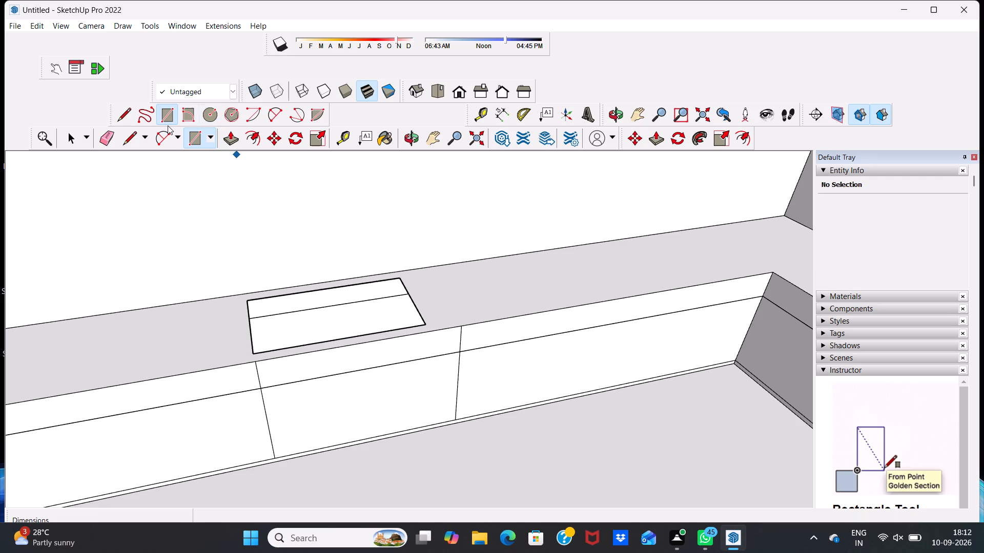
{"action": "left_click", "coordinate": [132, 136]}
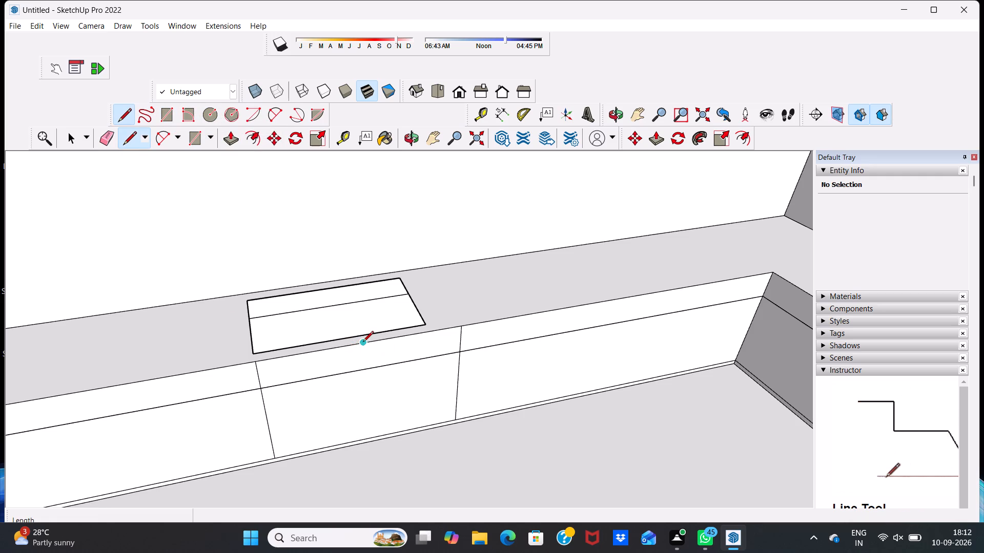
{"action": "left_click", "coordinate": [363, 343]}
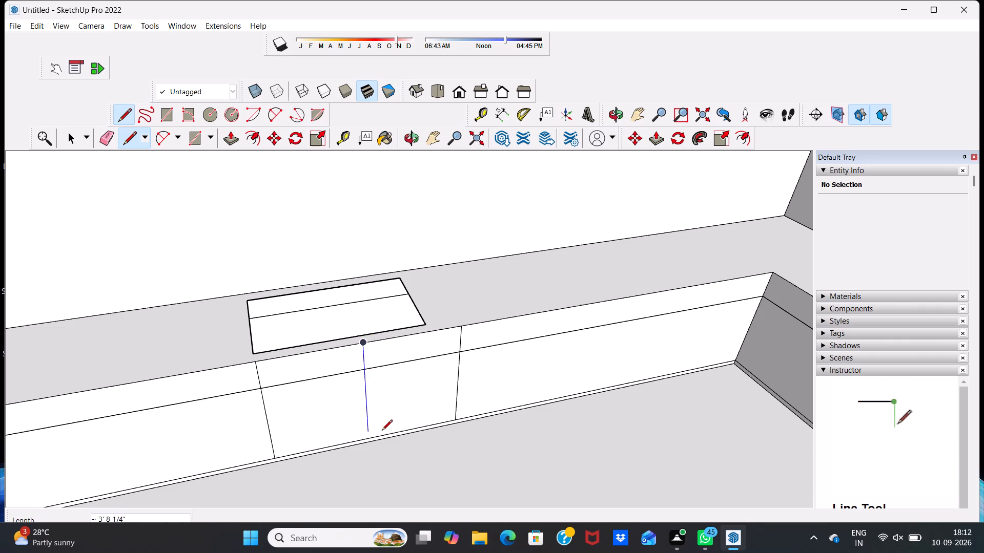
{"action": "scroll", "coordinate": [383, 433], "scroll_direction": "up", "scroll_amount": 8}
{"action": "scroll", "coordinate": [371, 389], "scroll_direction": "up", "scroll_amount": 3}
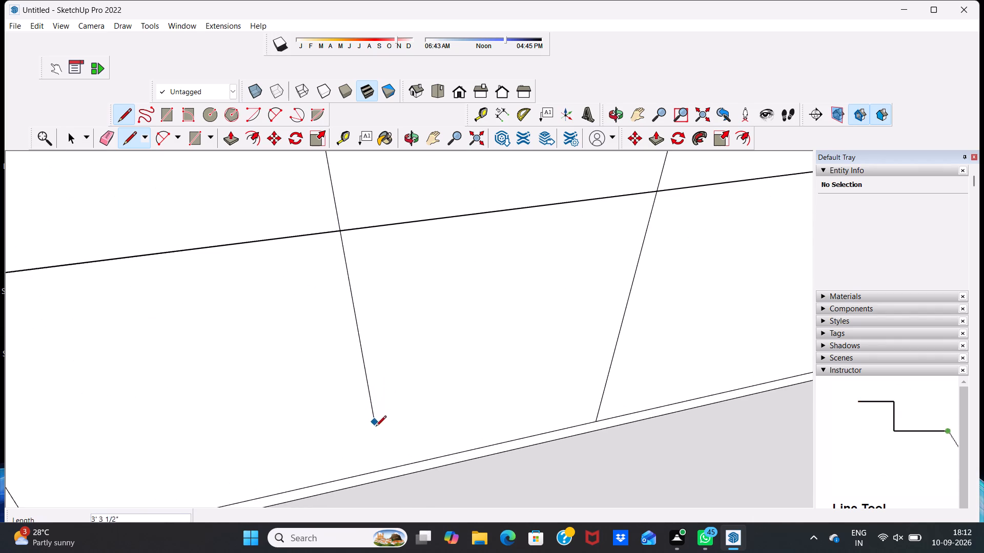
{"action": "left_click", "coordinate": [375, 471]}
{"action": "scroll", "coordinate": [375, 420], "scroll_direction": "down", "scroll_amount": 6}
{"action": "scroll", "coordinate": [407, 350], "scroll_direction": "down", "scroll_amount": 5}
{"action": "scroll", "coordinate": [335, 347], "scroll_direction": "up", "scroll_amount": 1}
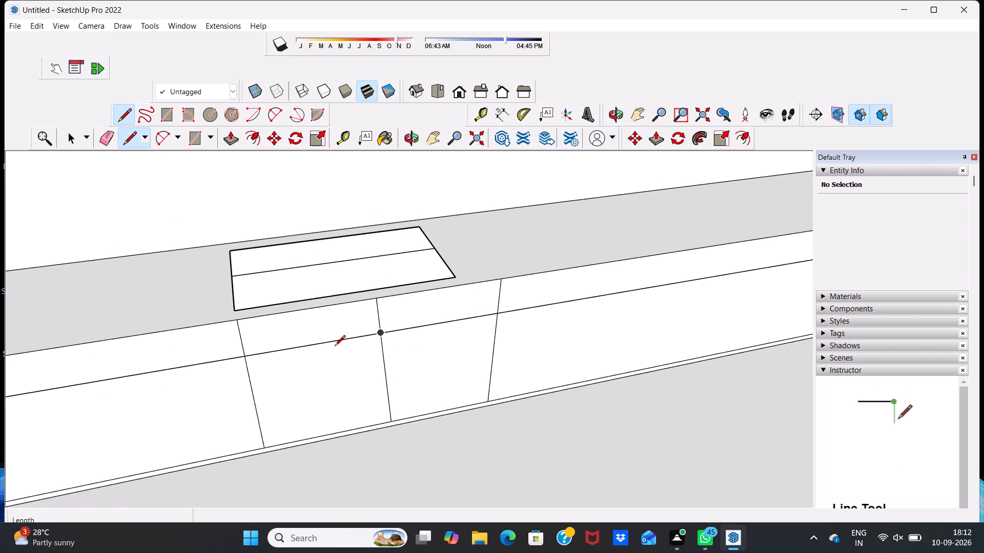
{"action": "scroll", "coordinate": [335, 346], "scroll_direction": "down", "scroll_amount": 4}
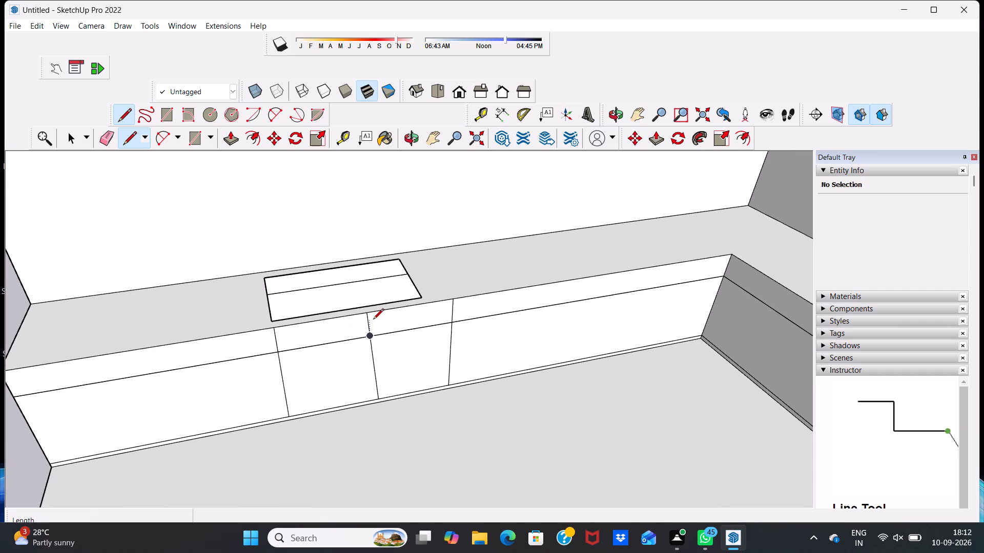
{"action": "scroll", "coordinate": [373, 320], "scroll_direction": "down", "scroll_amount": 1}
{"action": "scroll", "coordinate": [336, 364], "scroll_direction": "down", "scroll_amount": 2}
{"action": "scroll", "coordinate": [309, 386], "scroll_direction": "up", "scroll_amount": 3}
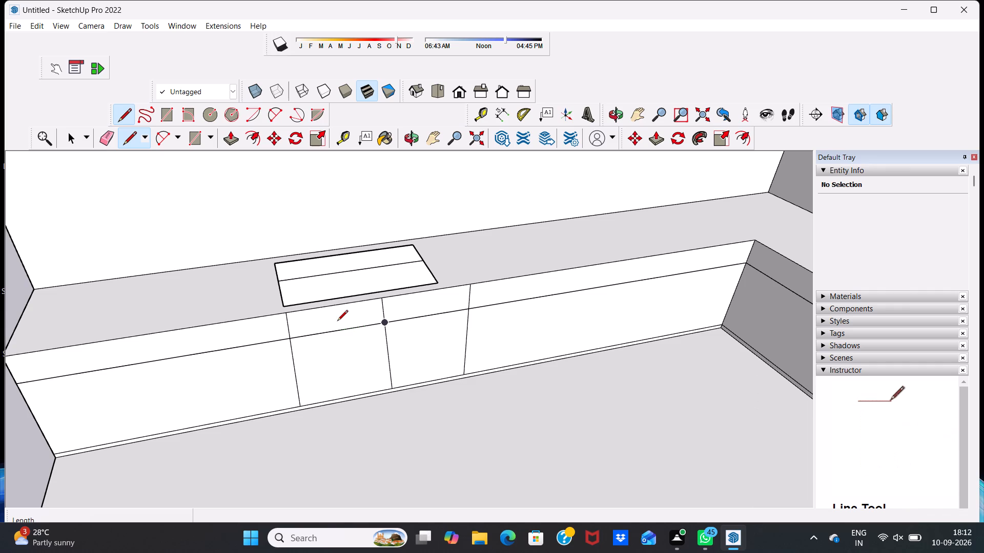
Undo the front lines, the opening and the counter's extrusions, back to the flat L-shaped strip on the floor.
{"action": "key", "text": "ctrl+z"}
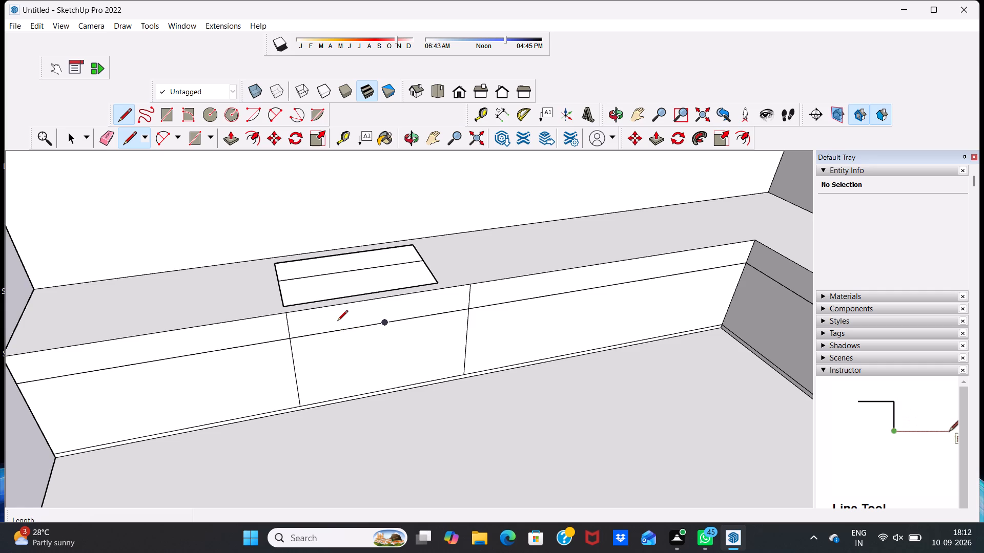
{"action": "key", "text": "ctrl+z"}
{"action": "key", "text": "ctrl+z"}
{"action": "key", "text": "ctrl+z"}
{"action": "key", "text": "ctrl+z"}
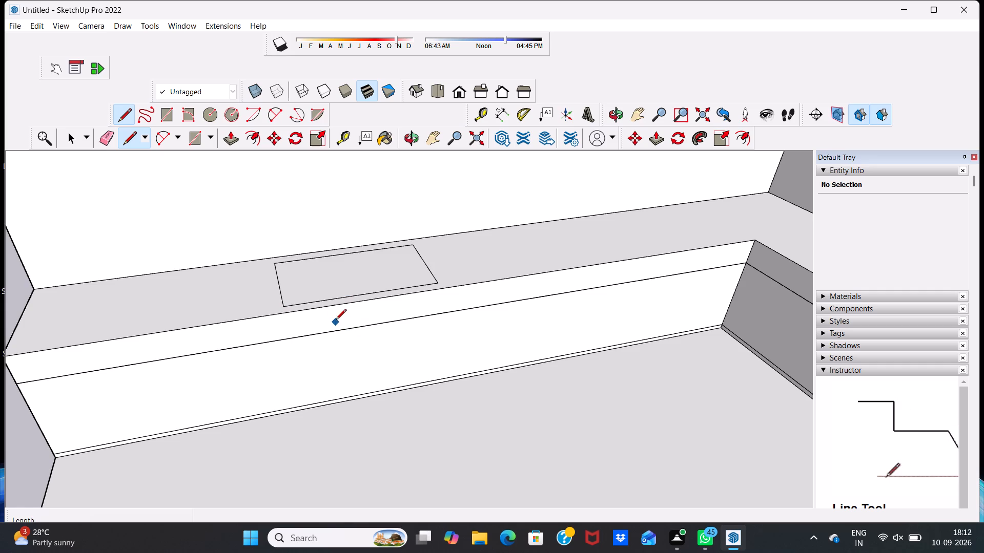
{"action": "key", "text": "ctrl+z"}
{"action": "key", "text": "ctrl+z"}
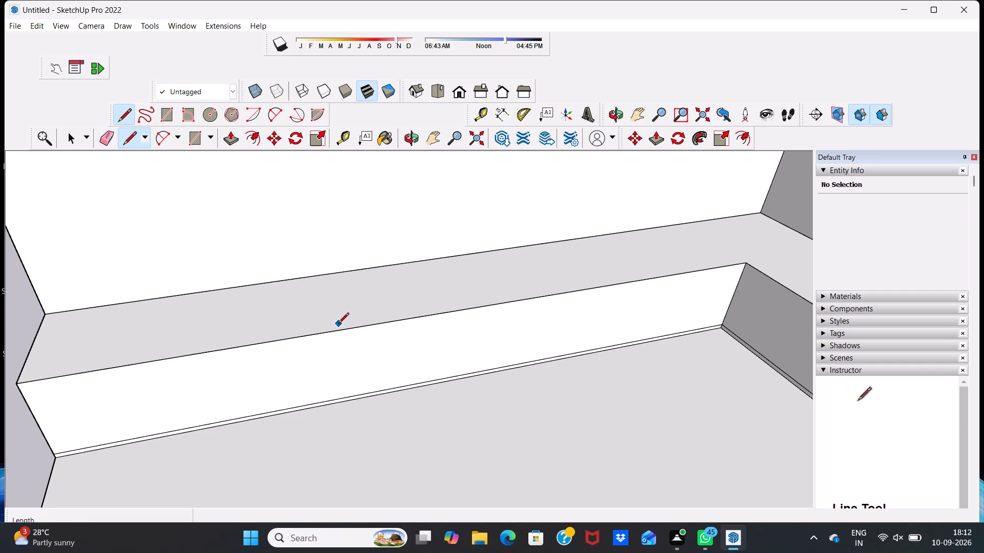
{"action": "key", "text": "ctrl+z"}
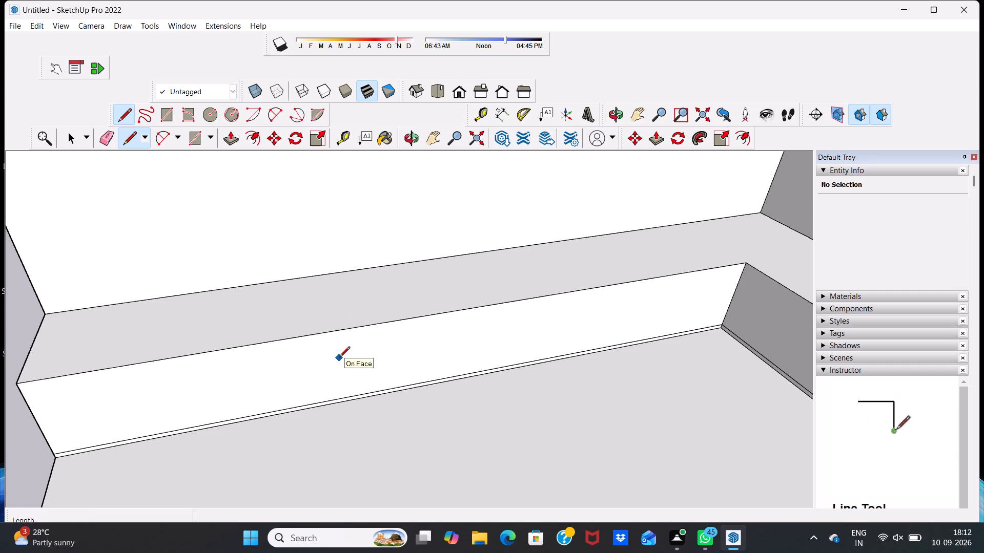
{"action": "key", "text": "ctrl+z"}
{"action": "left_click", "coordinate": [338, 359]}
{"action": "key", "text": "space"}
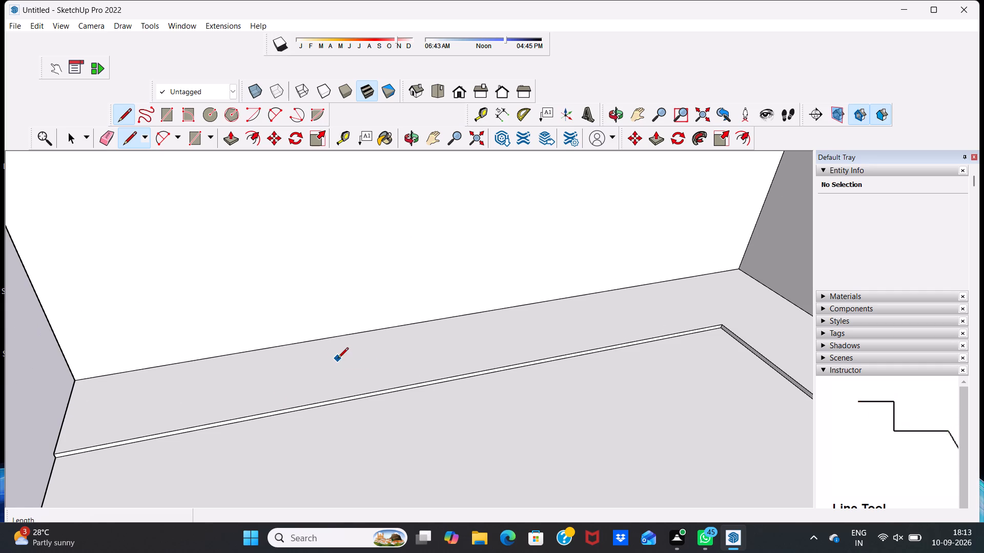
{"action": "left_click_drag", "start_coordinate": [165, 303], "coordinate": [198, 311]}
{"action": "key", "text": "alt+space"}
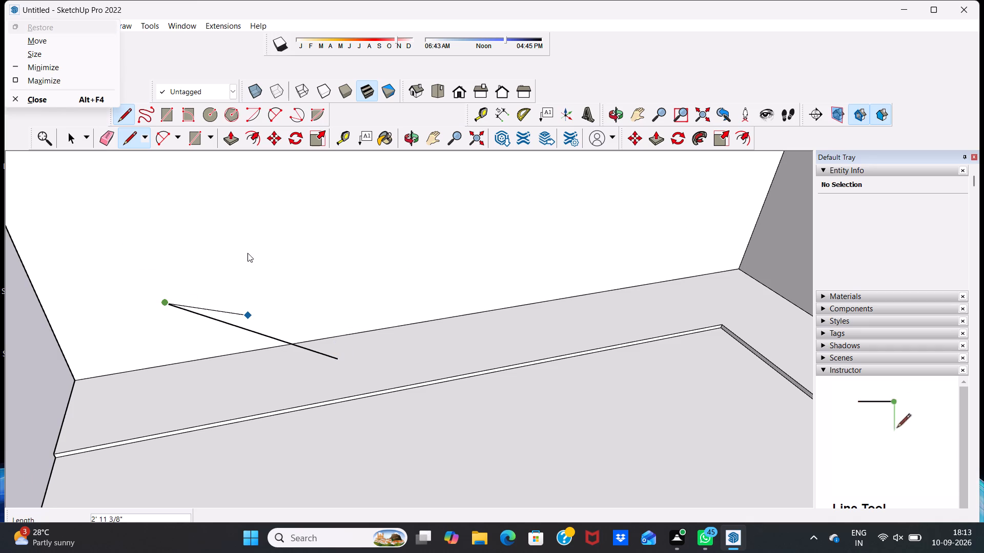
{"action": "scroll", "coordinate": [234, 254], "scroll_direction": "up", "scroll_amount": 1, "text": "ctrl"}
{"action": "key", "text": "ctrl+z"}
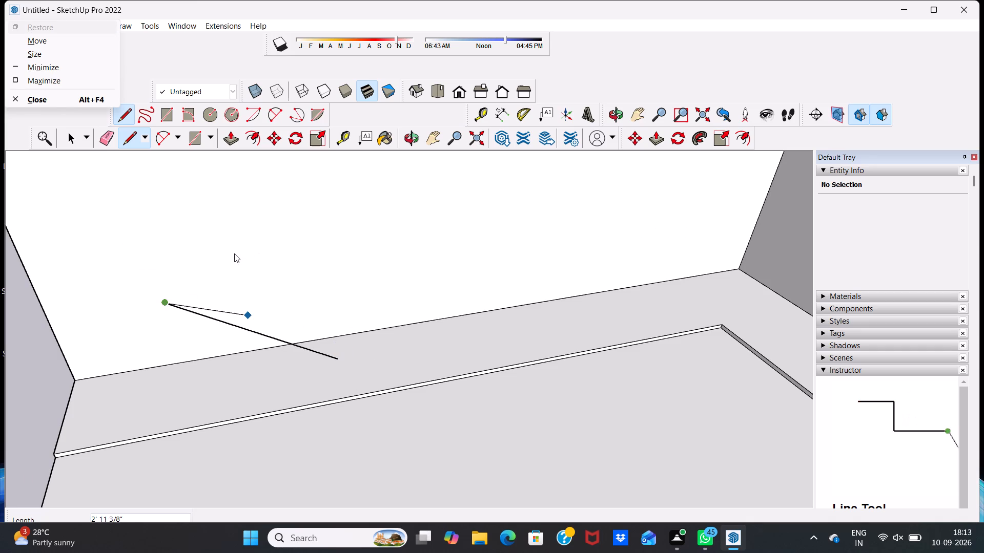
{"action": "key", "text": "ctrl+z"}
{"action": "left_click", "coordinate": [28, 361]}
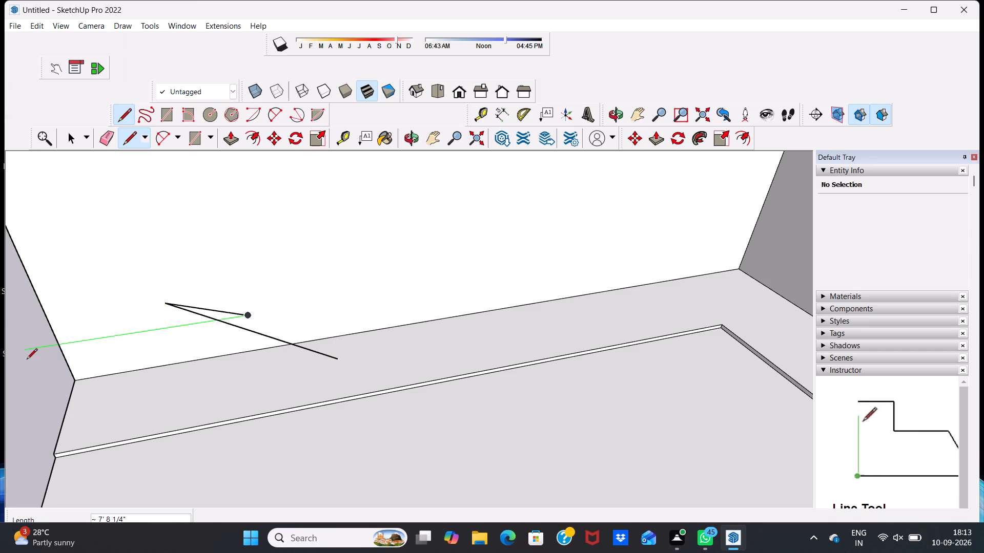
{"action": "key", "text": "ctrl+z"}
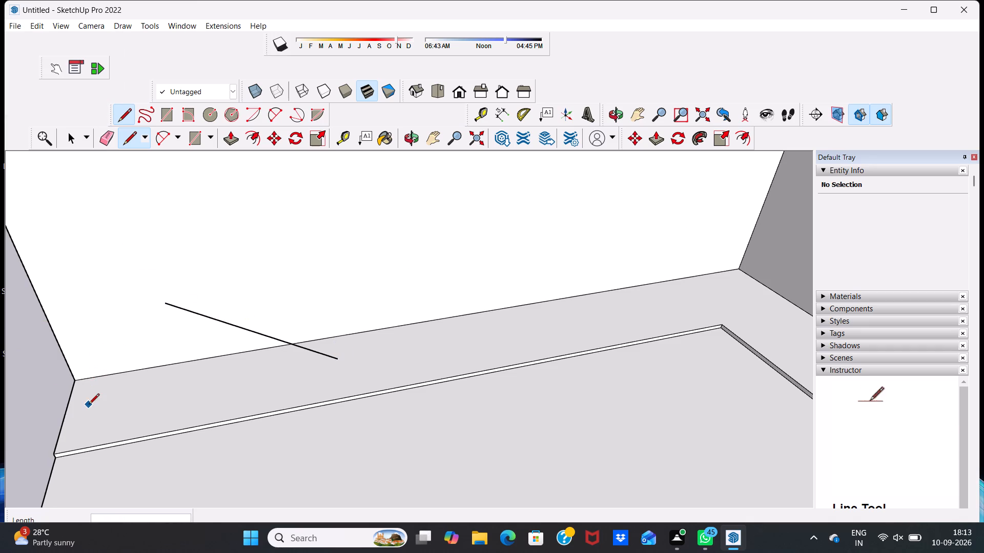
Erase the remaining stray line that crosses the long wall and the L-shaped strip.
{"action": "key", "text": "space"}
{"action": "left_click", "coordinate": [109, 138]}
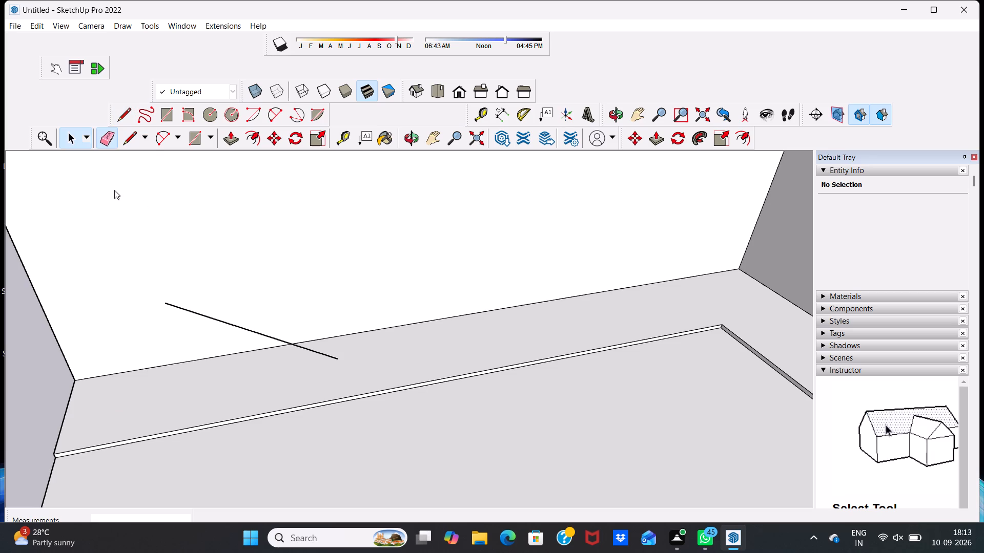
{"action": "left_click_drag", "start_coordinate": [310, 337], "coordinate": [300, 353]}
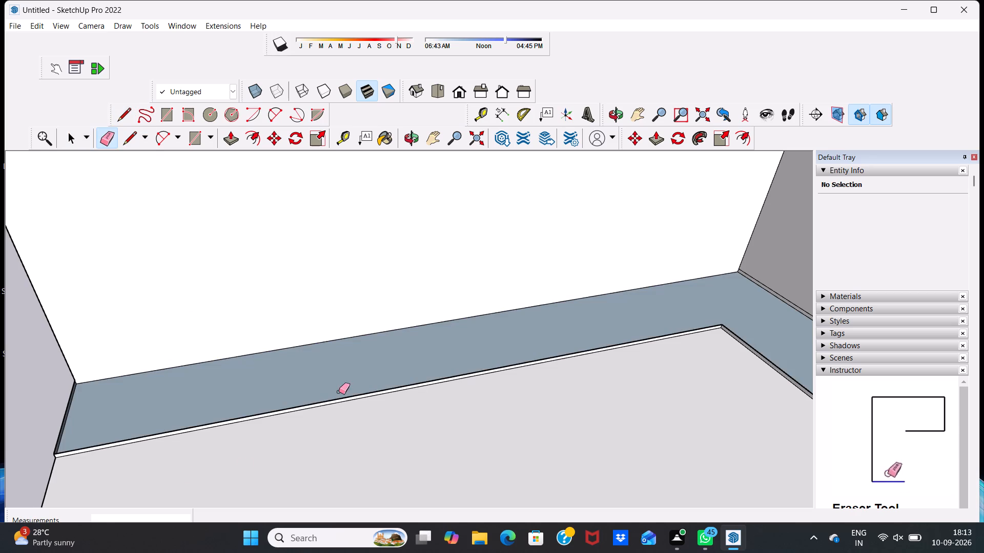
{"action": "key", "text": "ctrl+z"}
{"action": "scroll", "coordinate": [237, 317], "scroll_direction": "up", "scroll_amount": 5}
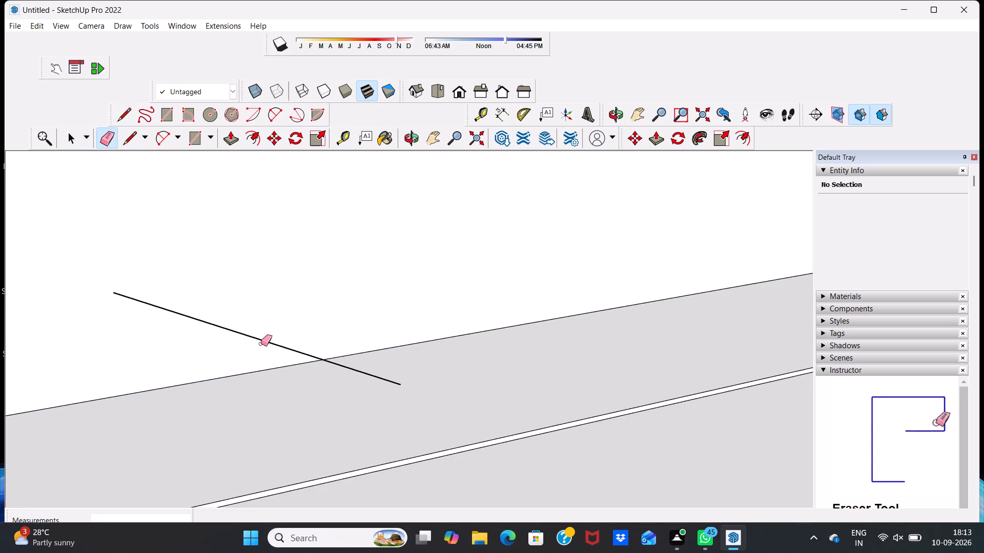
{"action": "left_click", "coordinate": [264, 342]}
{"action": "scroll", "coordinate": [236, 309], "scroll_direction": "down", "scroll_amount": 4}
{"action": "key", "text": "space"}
Push/Pull the L-shaped strip up 4' to form the counter base.
{"action": "scroll", "coordinate": [250, 218], "scroll_direction": "up", "scroll_amount": 2}
{"action": "scroll", "coordinate": [323, 70], "scroll_direction": "down", "scroll_amount": 4}
{"action": "scroll", "coordinate": [318, 216], "scroll_direction": "down", "scroll_amount": 11}
{"action": "scroll", "coordinate": [251, 115], "scroll_direction": "up", "scroll_amount": 2}
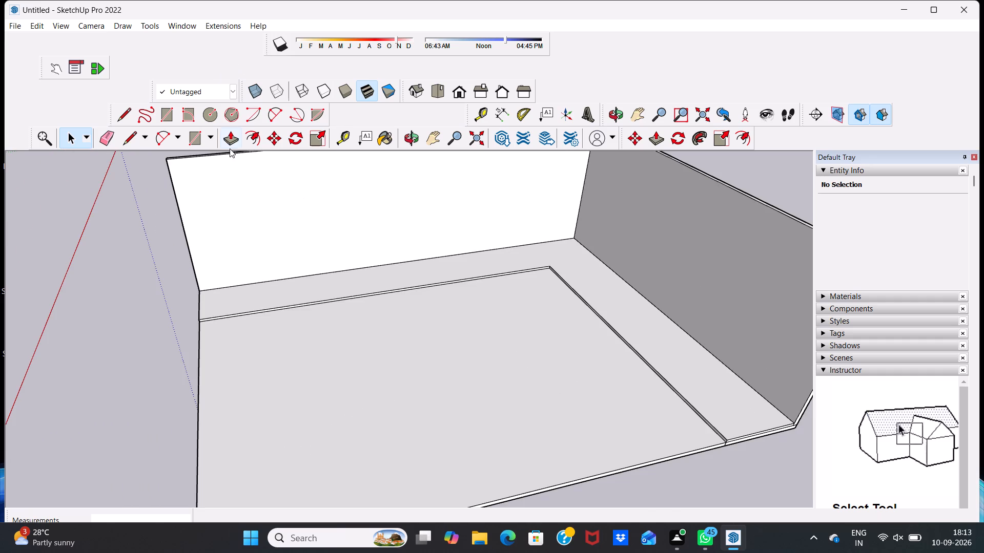
{"action": "left_click", "coordinate": [234, 139]}
{"action": "left_click", "coordinate": [356, 276]}
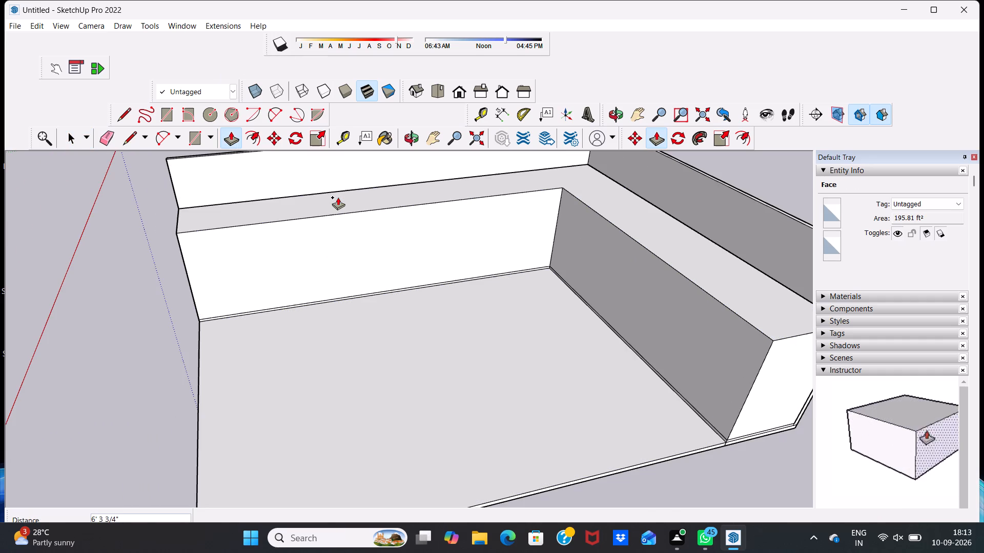
{"action": "type", "text": "4'"}
{"action": "key", "text": "Return"}
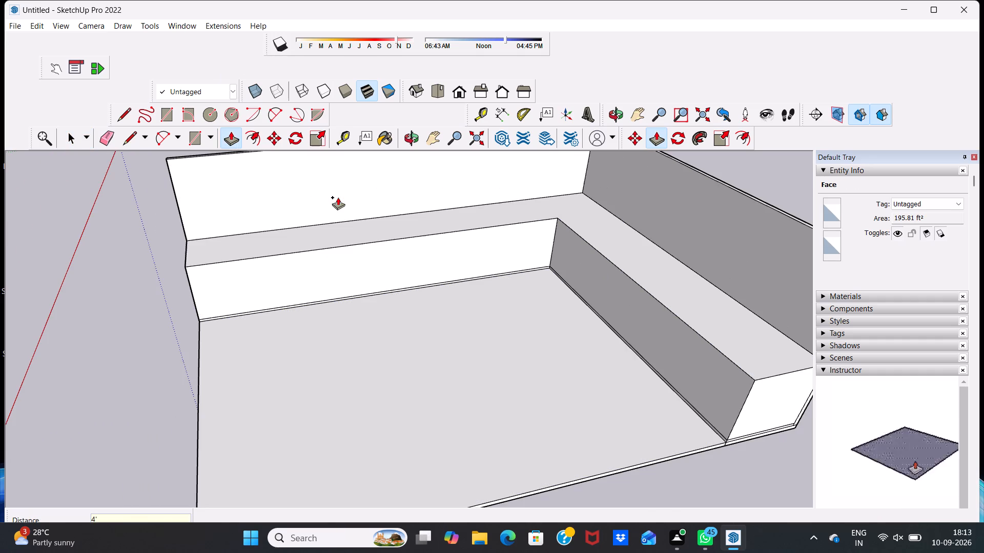
Push/Pull the counter's top face up 3" to form a slab, keeping the edges of the base below.
{"action": "scroll", "coordinate": [362, 251], "scroll_direction": "up", "scroll_amount": 5}
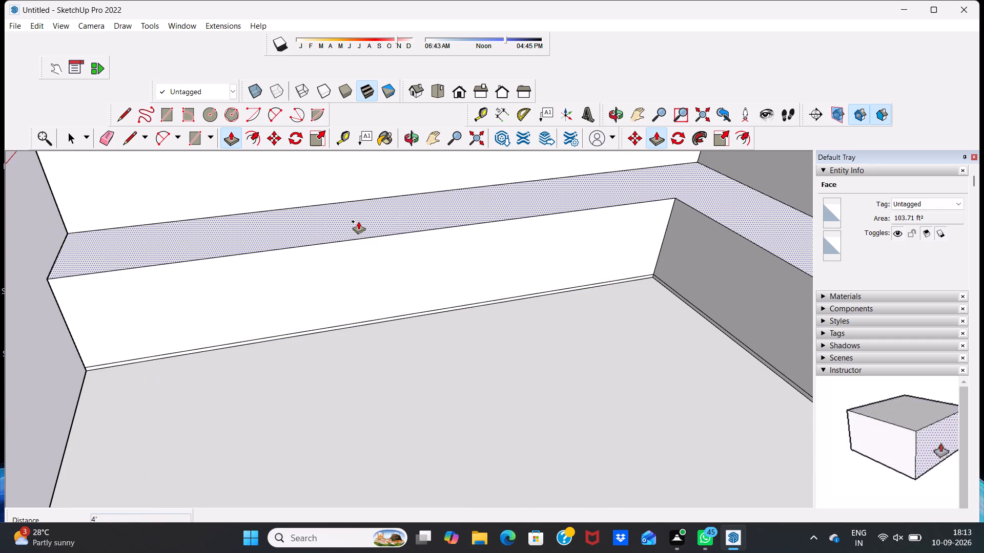
{"action": "left_click", "coordinate": [358, 221]}
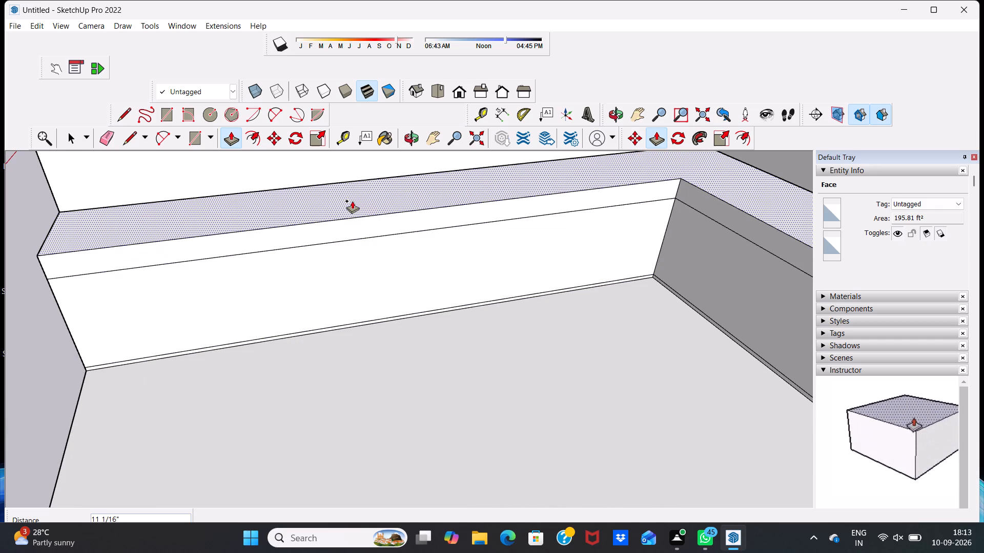
{"action": "key", "text": "3"}
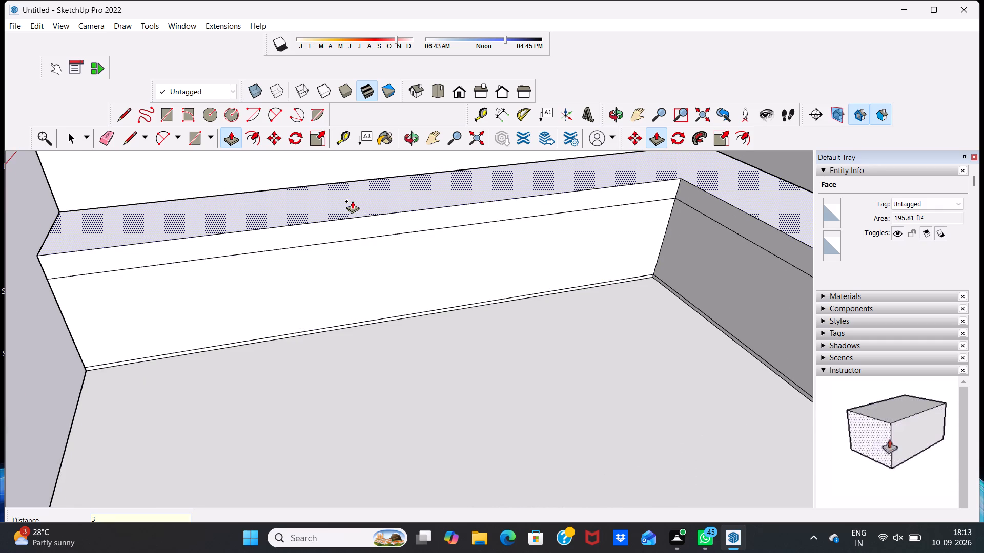
{"action": "key", "text": "shift+quotedbl"}
{"action": "key", "text": "Return"}
{"action": "key", "text": "space"}
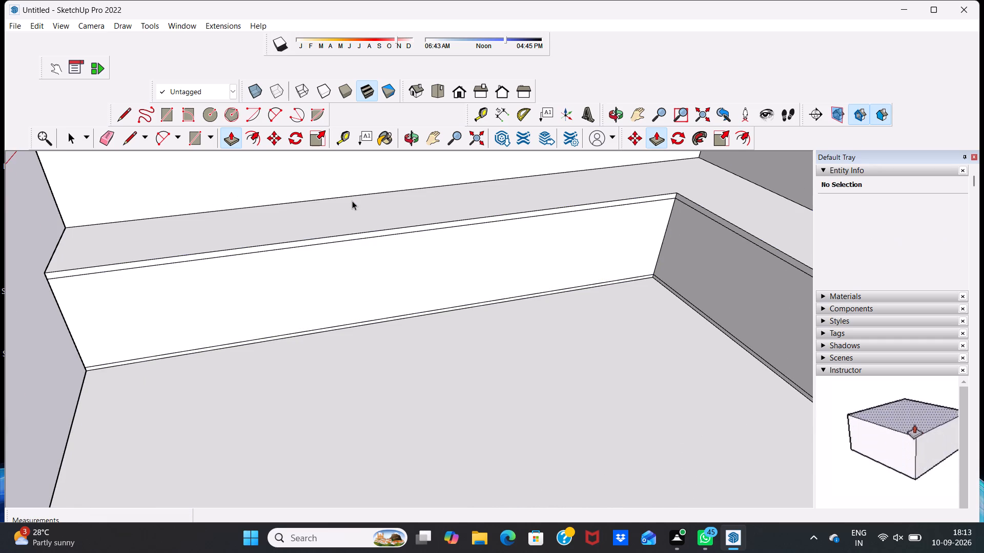
Examine the L-shaped counter and its top slab from above and from inside the room.
{"action": "scroll", "coordinate": [388, 216], "scroll_direction": "up", "scroll_amount": 1}
{"action": "scroll", "coordinate": [377, 178], "scroll_direction": "down", "scroll_amount": 3}
{"action": "middle_click_drag", "start_coordinate": [372, 203], "coordinate": [329, 314]}
{"action": "scroll", "coordinate": [298, 305], "scroll_direction": "up", "scroll_amount": 12}
{"action": "scroll", "coordinate": [366, 189], "scroll_direction": "down", "scroll_amount": 3}
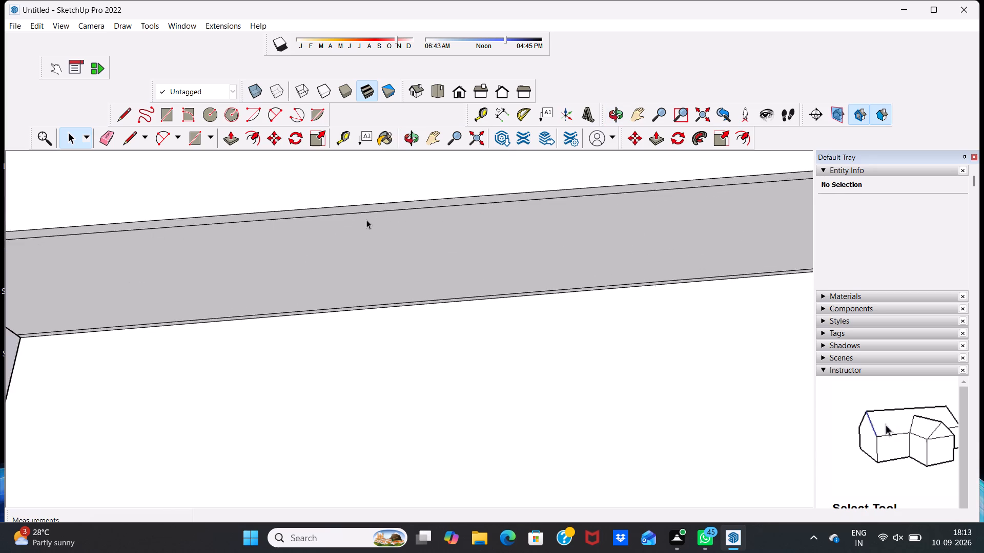
{"action": "scroll", "coordinate": [366, 220], "scroll_direction": "down", "scroll_amount": 12}
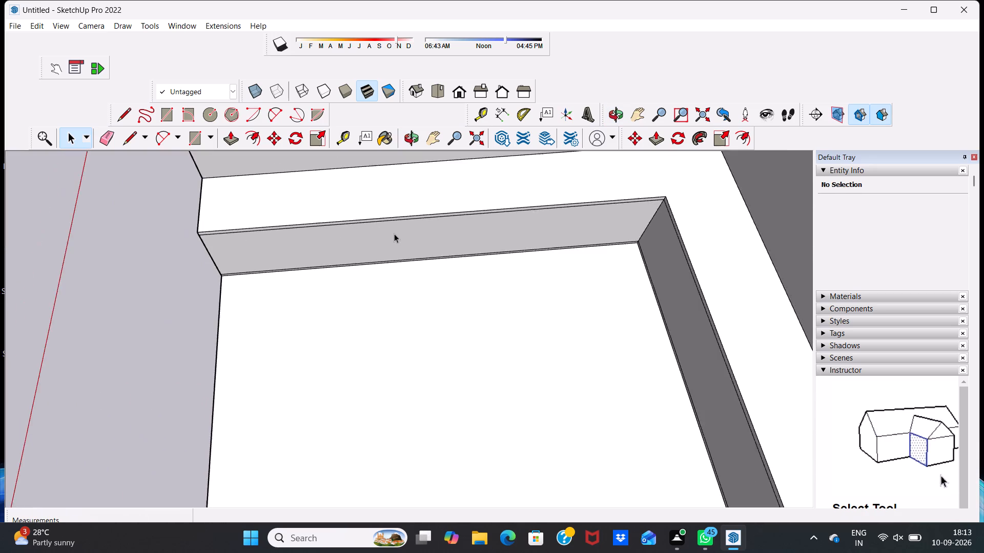
{"action": "scroll", "coordinate": [394, 233], "scroll_direction": "down", "scroll_amount": 10}
{"action": "scroll", "coordinate": [392, 212], "scroll_direction": "up", "scroll_amount": 5}
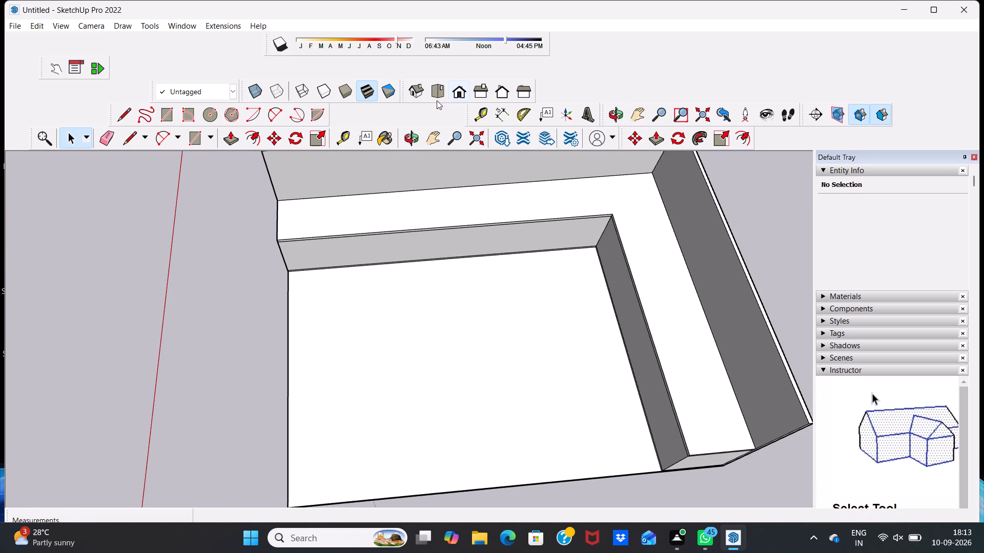
{"action": "left_click", "coordinate": [436, 92]}
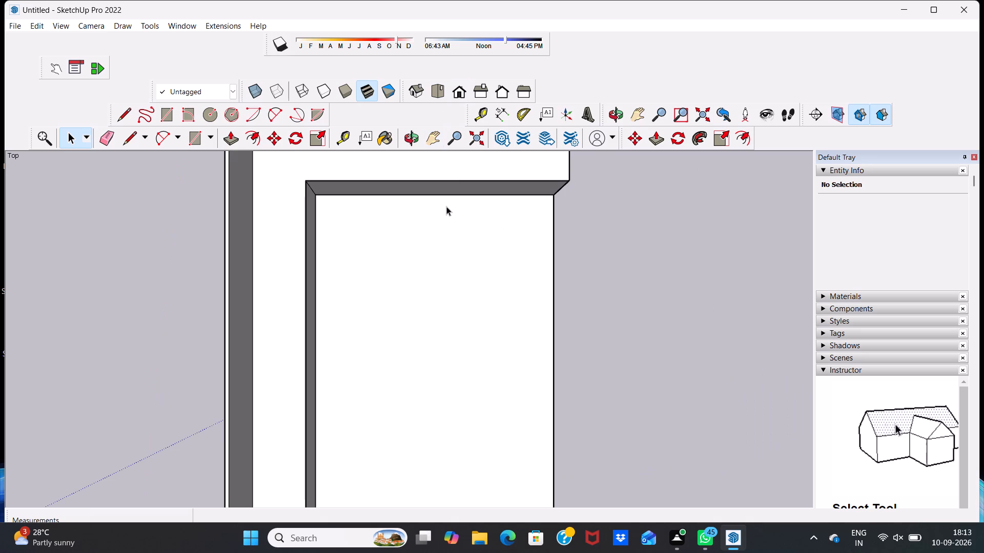
{"action": "scroll", "coordinate": [446, 208], "scroll_direction": "down", "scroll_amount": 6}
{"action": "scroll", "coordinate": [410, 302], "scroll_direction": "down", "scroll_amount": 1}
{"action": "middle_click_drag", "start_coordinate": [410, 309], "coordinate": [385, 320]}
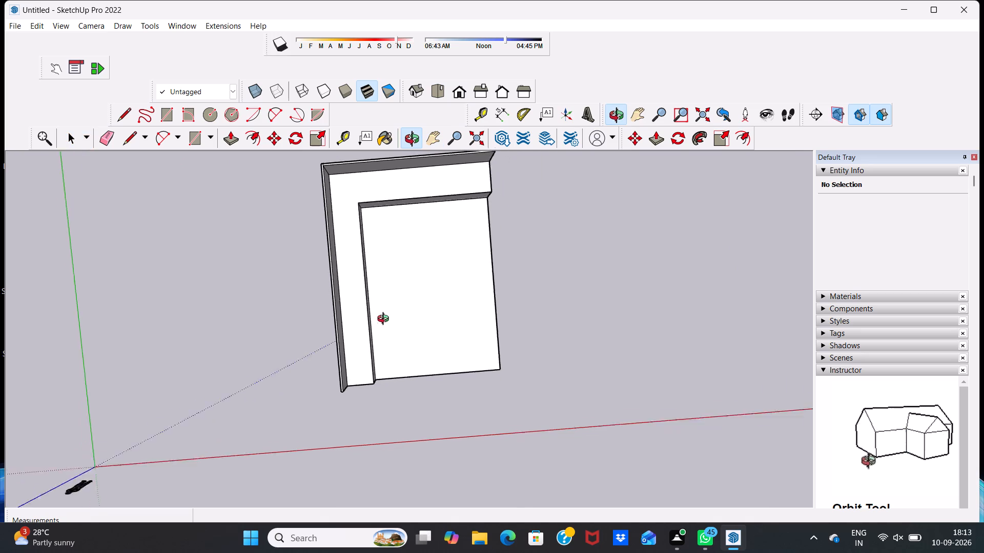
{"action": "middle_click_drag", "start_coordinate": [385, 320], "coordinate": [509, 246]}
{"action": "middle_click_drag", "start_coordinate": [500, 343], "coordinate": [227, 239]}
{"action": "scroll", "coordinate": [468, 206], "scroll_direction": "up", "scroll_amount": 4}
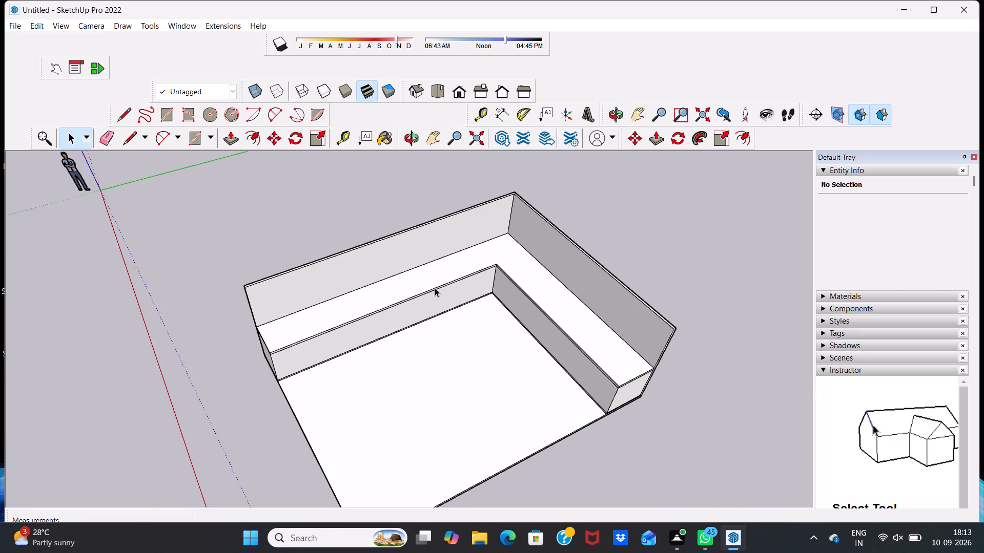
{"action": "scroll", "coordinate": [435, 288], "scroll_direction": "up", "scroll_amount": 3}
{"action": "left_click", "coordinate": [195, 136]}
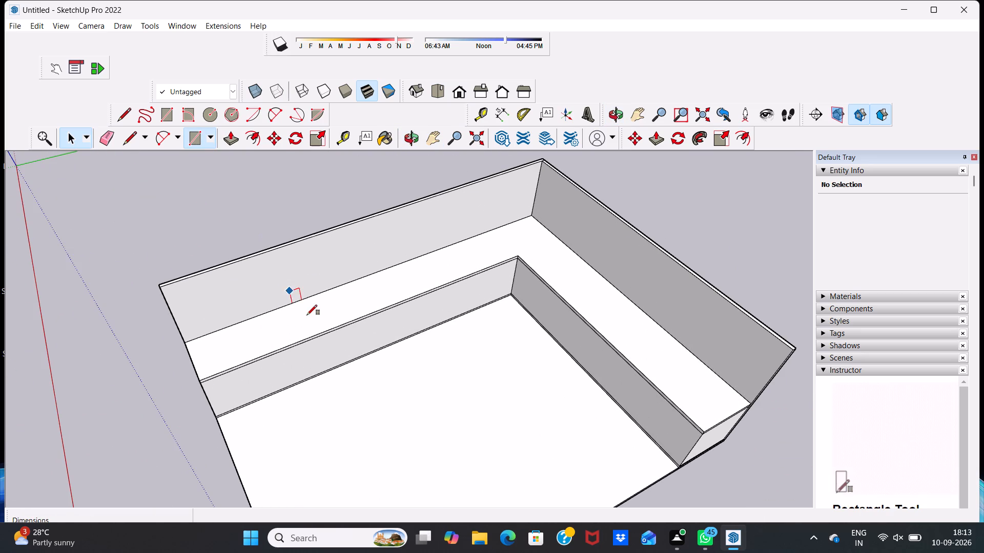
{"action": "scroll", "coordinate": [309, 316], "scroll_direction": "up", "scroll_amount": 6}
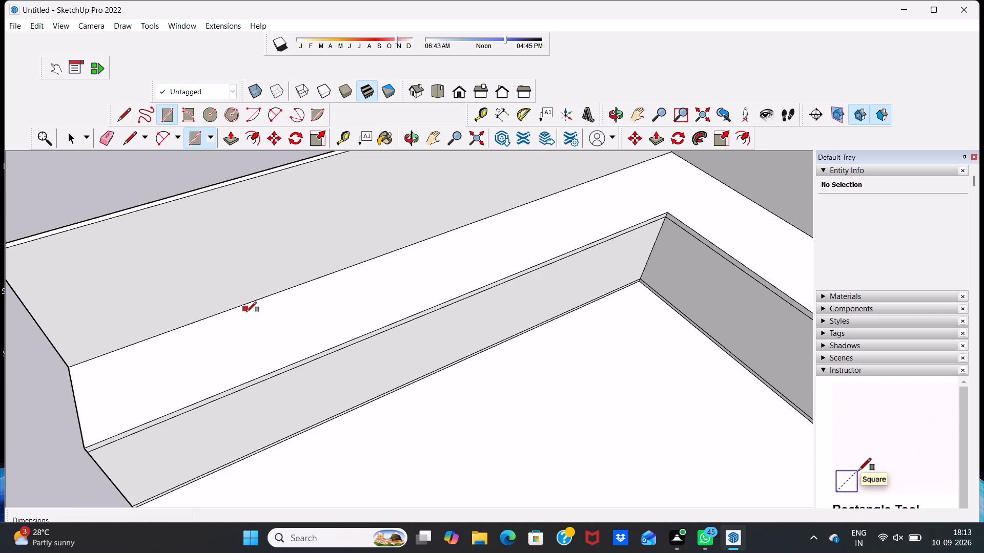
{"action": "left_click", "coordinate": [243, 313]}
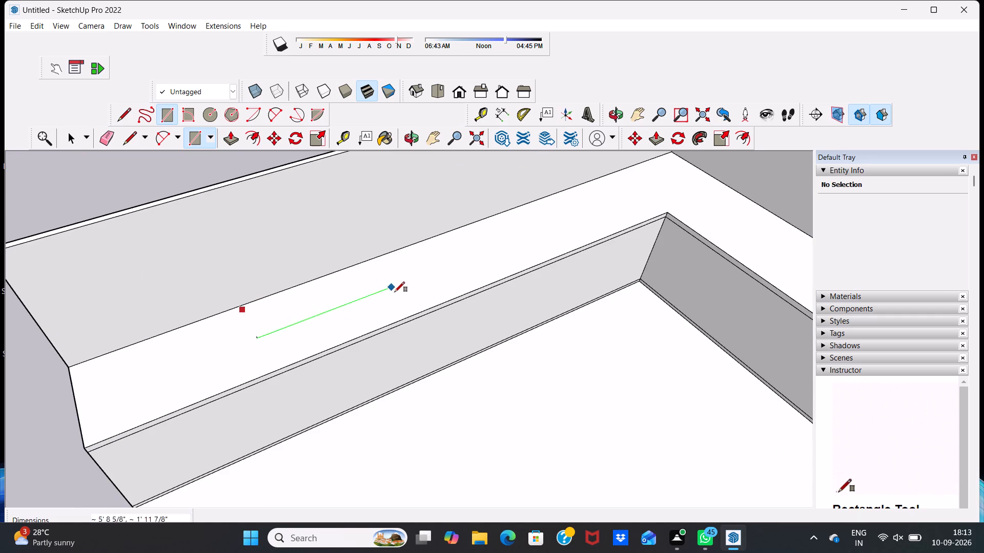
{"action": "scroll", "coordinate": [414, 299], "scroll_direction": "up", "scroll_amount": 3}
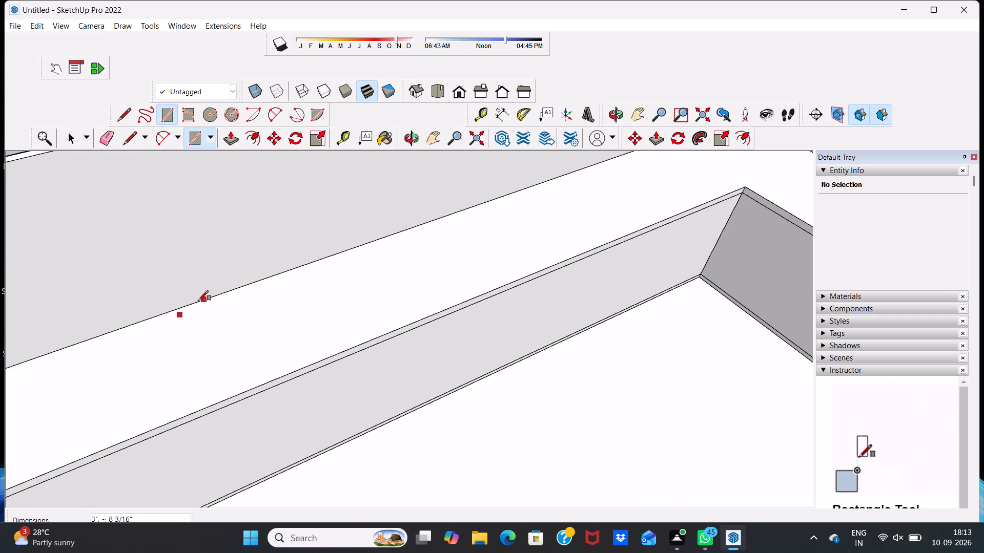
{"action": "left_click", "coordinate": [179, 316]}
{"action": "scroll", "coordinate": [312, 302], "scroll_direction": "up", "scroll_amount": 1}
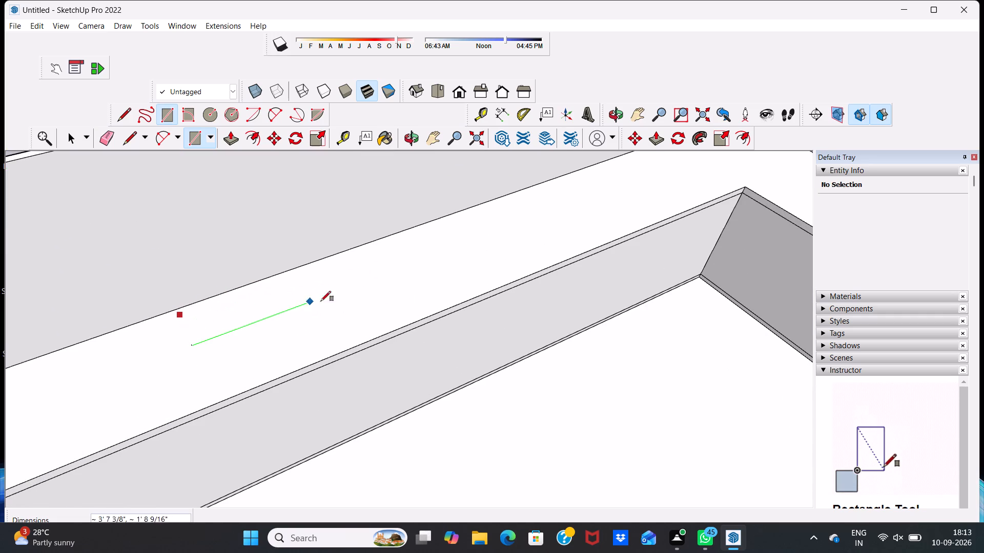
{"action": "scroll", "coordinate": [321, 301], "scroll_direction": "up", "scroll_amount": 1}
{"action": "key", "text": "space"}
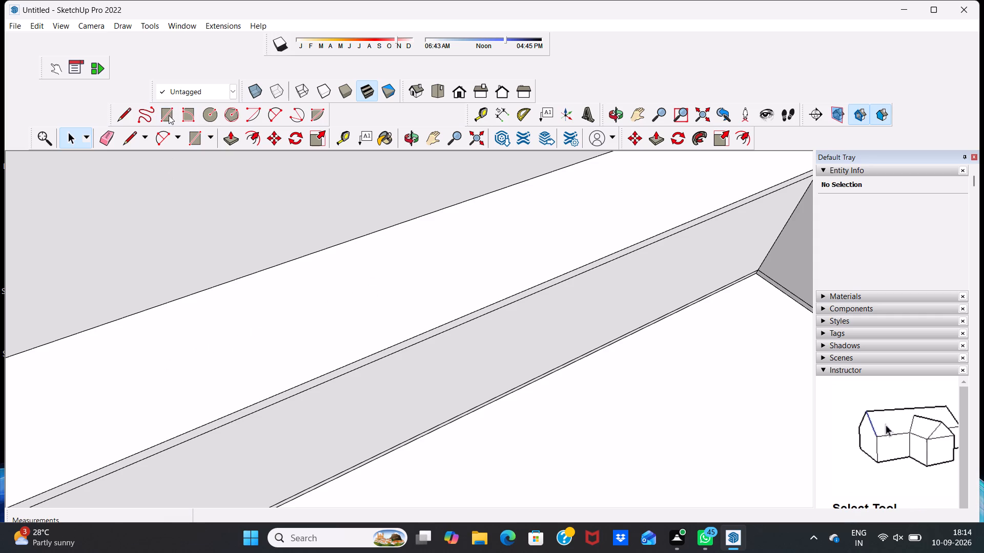
Draw a rectangle about 4' 8" by 3' 1" on the slab's top face, between the wall and the counter's front edge.
{"action": "left_click", "coordinate": [168, 114]}
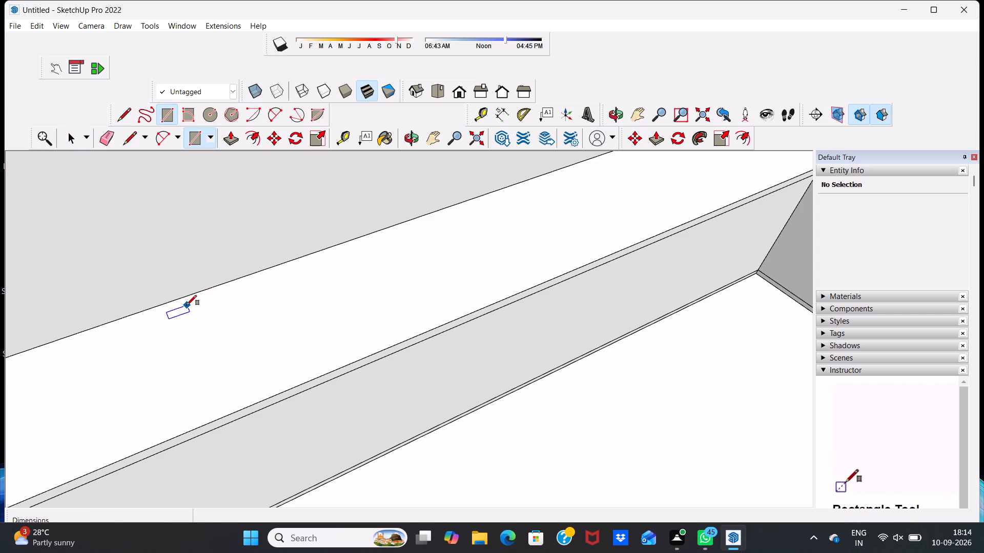
{"action": "left_click", "coordinate": [179, 310]}
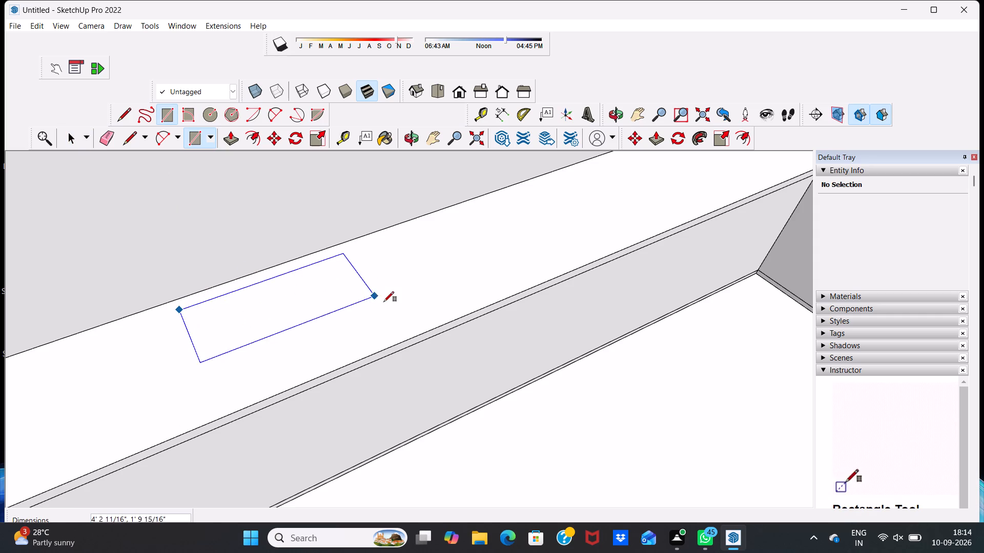
{"action": "left_click", "coordinate": [417, 324]}
{"action": "key", "text": "space"}
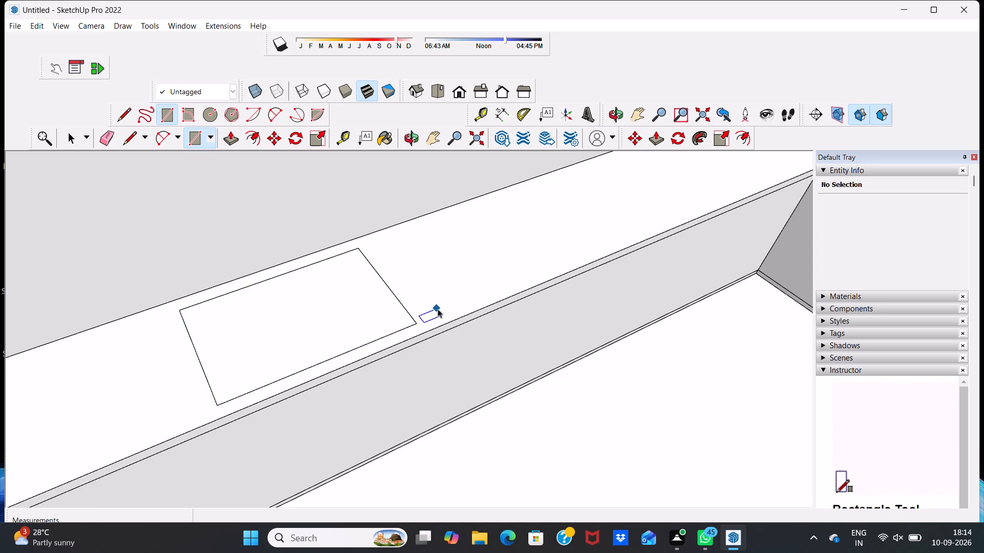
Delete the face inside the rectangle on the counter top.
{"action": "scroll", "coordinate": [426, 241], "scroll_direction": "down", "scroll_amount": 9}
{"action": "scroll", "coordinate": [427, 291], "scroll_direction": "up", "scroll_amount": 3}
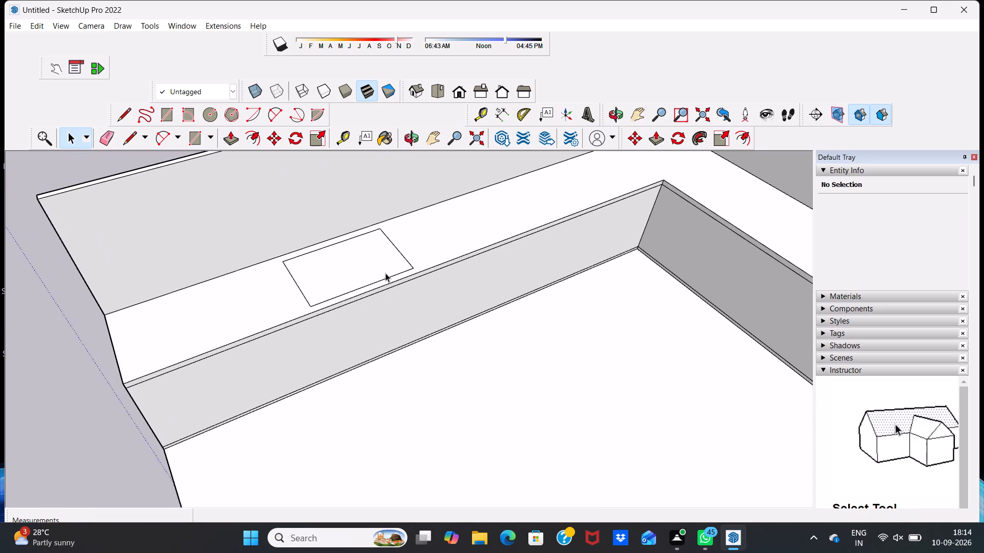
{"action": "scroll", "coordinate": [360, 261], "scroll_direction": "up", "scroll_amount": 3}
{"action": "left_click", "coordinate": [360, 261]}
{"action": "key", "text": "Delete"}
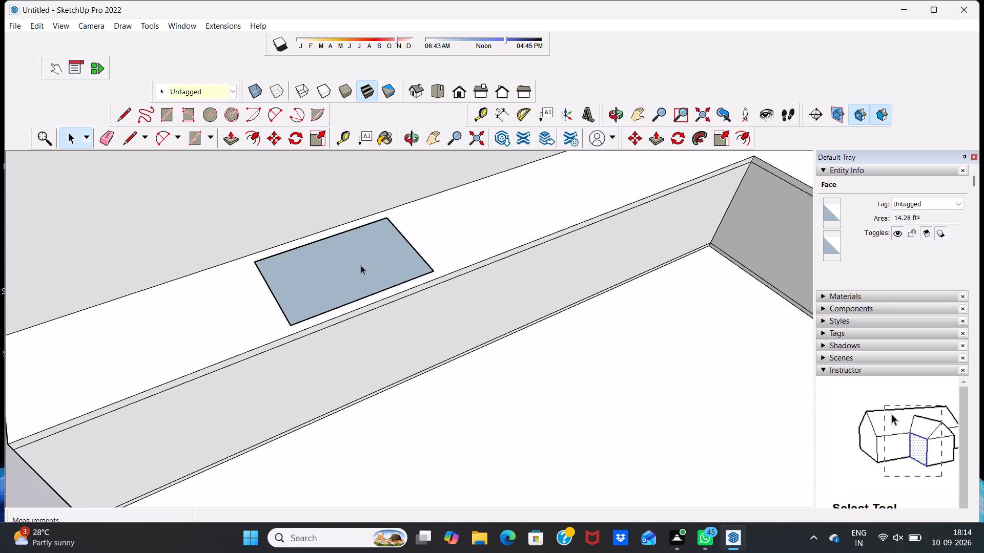
Examine the rectangular opening in the slab from several angles.
{"action": "middle_click_drag", "start_coordinate": [321, 269], "coordinate": [452, 310]}
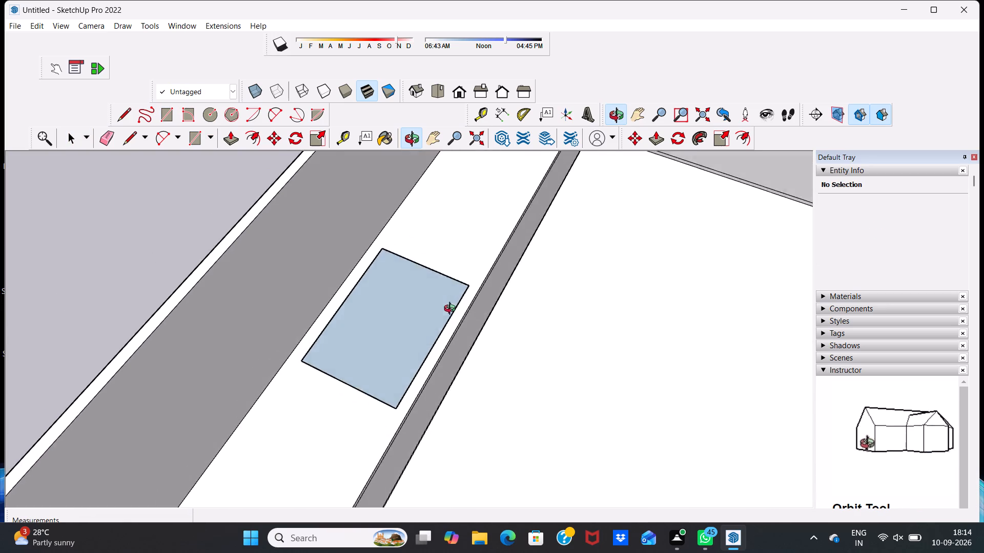
{"action": "middle_click_drag", "start_coordinate": [452, 310], "coordinate": [465, 202]}
{"action": "scroll", "coordinate": [398, 231], "scroll_direction": "up", "scroll_amount": 3}
{"action": "middle_click_drag", "start_coordinate": [360, 246], "coordinate": [0, 324]}
{"action": "middle_click_drag", "start_coordinate": [488, 301], "coordinate": [253, 205]}
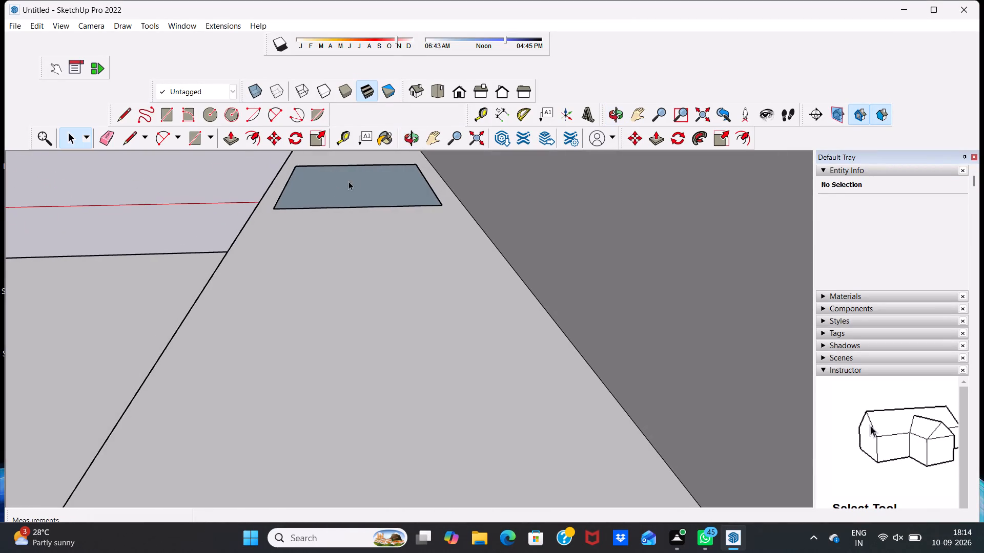
{"action": "middle_click_drag", "start_coordinate": [355, 179], "coordinate": [479, 160]}
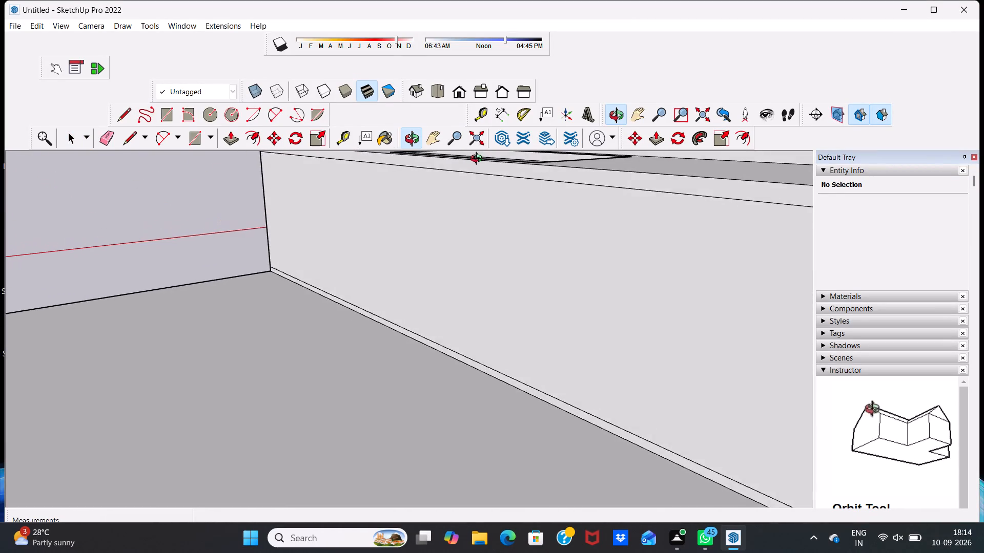
{"action": "middle_click_drag", "start_coordinate": [479, 160], "coordinate": [362, 214]}
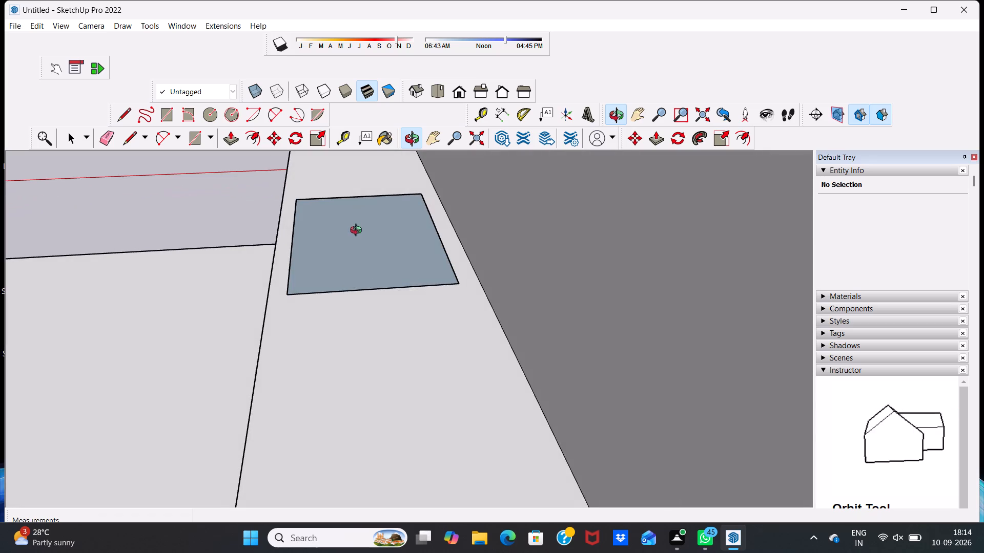
{"action": "middle_click_drag", "start_coordinate": [357, 232], "coordinate": [346, 219]}
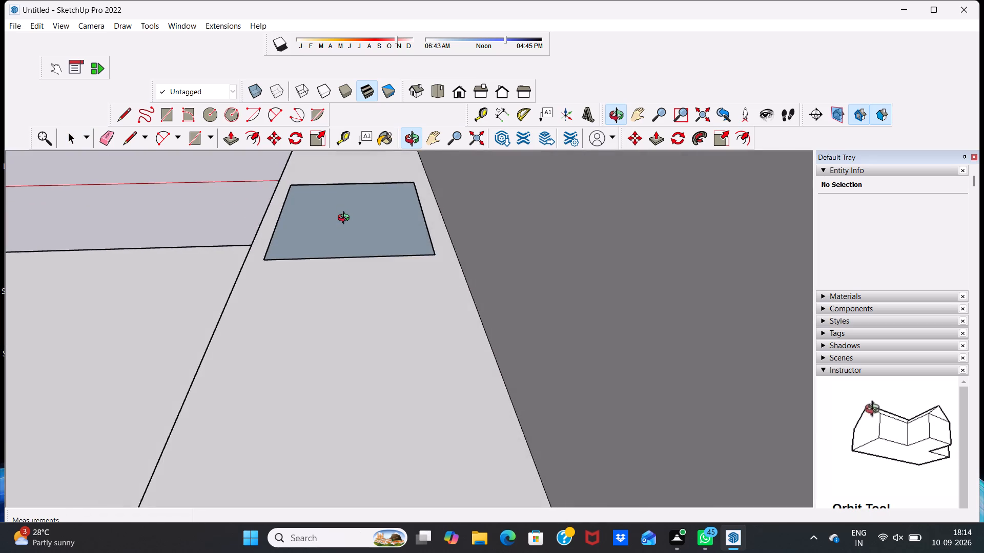
{"action": "middle_click_drag", "start_coordinate": [346, 219], "coordinate": [349, 212]}
{"action": "scroll", "coordinate": [349, 212], "scroll_direction": "up", "scroll_amount": 3}
{"action": "scroll", "coordinate": [350, 230], "scroll_direction": "down", "scroll_amount": 4}
{"action": "scroll", "coordinate": [183, 312], "scroll_direction": "down", "scroll_amount": 1}
{"action": "middle_click_drag", "start_coordinate": [182, 312], "coordinate": [209, 331]}
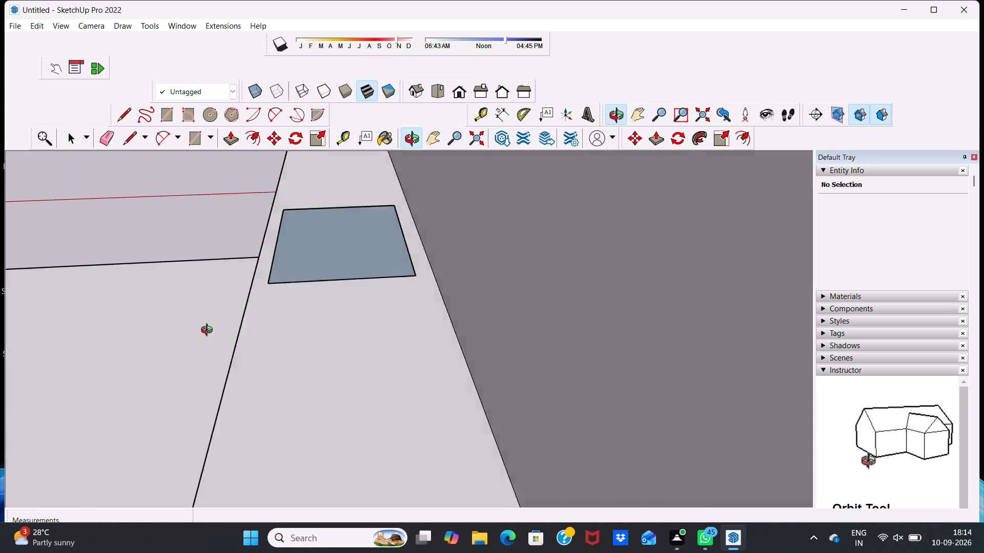
{"action": "middle_click_drag", "start_coordinate": [209, 331], "coordinate": [406, 349]}
{"action": "scroll", "coordinate": [641, 288], "scroll_direction": "up", "scroll_amount": 3}
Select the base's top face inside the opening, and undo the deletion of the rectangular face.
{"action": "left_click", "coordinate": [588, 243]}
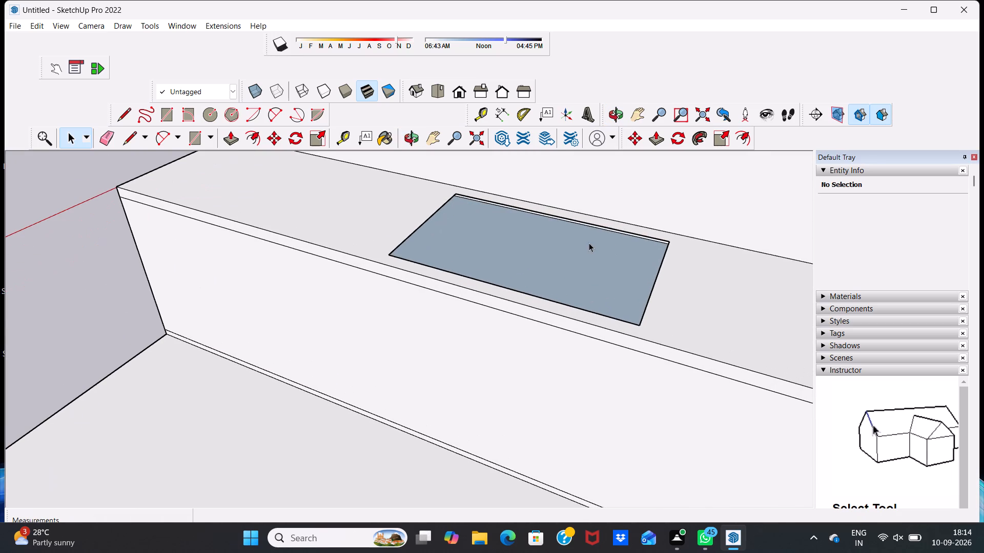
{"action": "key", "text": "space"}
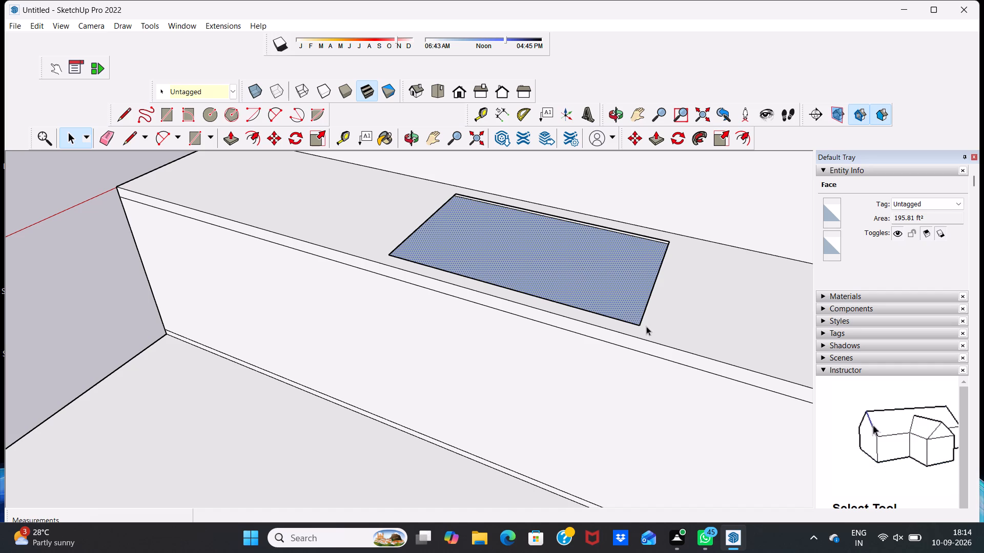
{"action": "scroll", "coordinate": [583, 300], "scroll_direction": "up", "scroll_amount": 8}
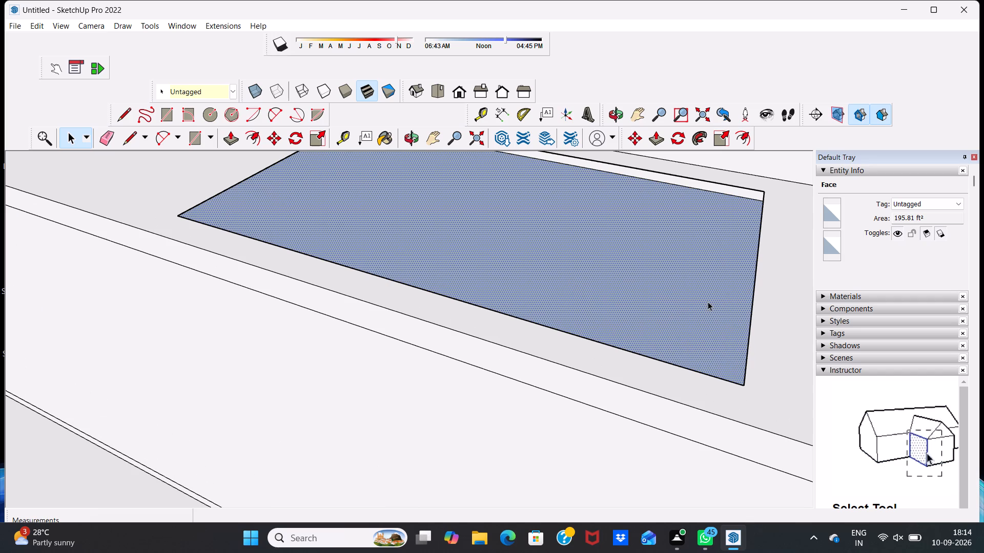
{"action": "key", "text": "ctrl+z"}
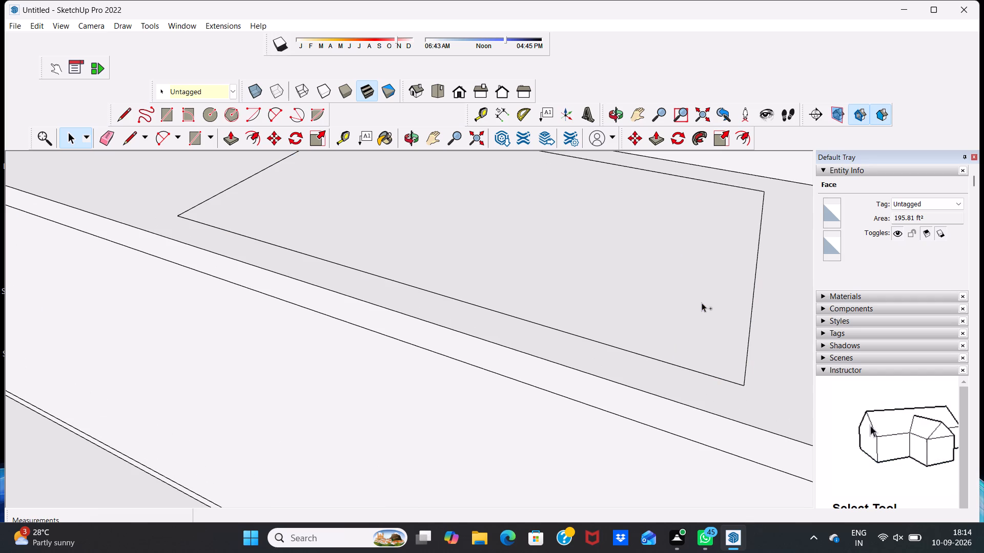
Delete the rectangle's face on the slab and the base's top face beneath it, opening the counter to its hollow interior.
{"action": "scroll", "coordinate": [452, 243], "scroll_direction": "down", "scroll_amount": 5}
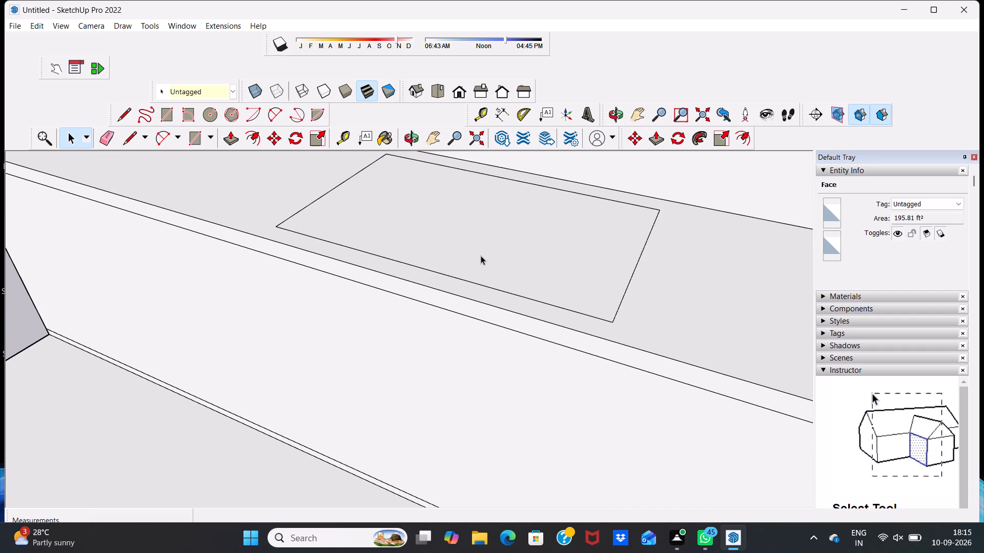
{"action": "left_click", "coordinate": [589, 257]}
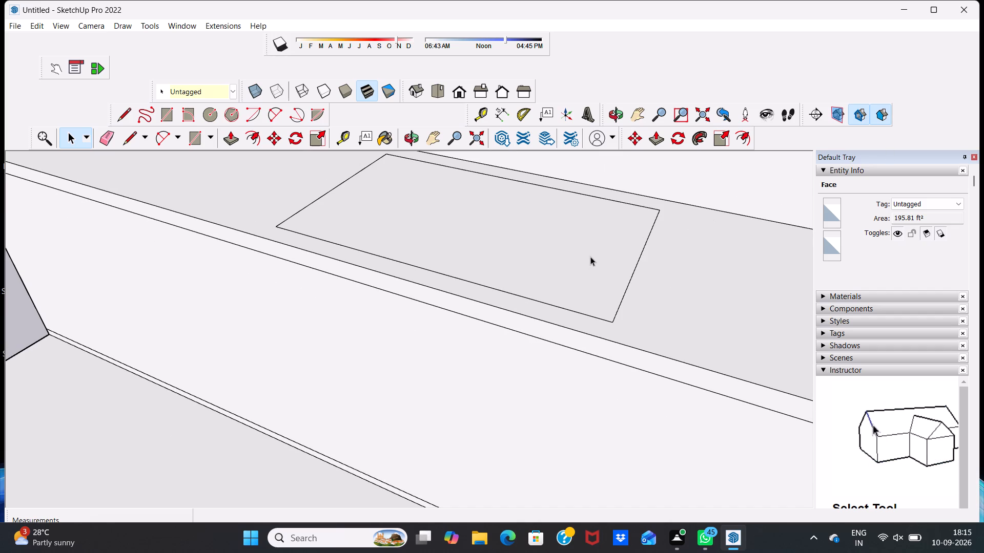
{"action": "key", "text": "Delete"}
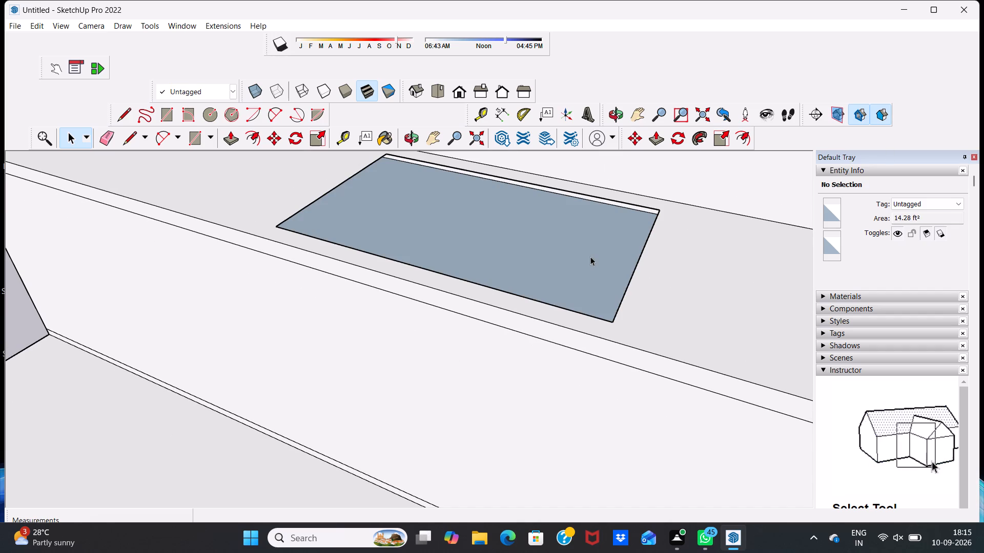
{"action": "left_click", "coordinate": [581, 253]}
{"action": "key", "text": "Delete"}
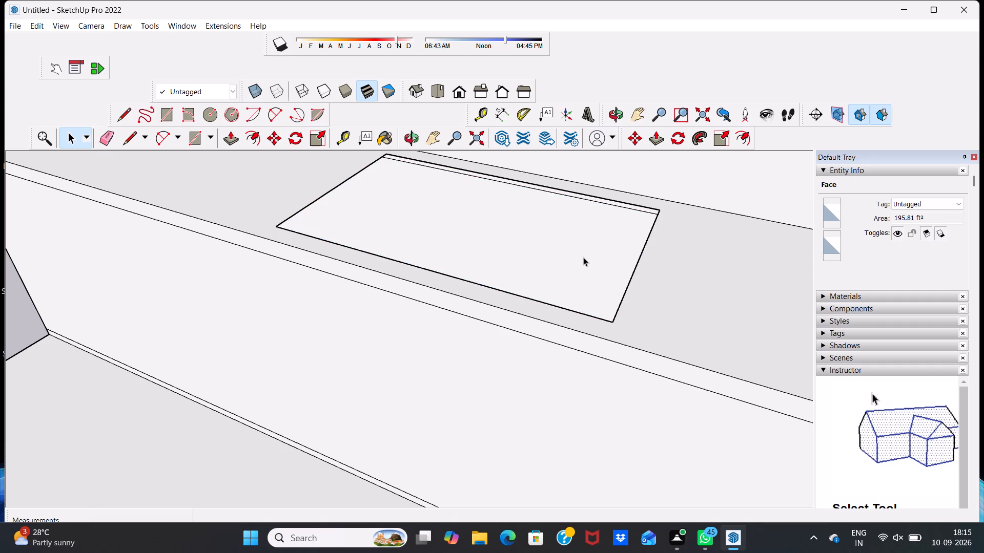
Examine the opening and the hollow inside of the counter from above and from the front.
{"action": "middle_click_drag", "start_coordinate": [522, 268], "coordinate": [523, 367]}
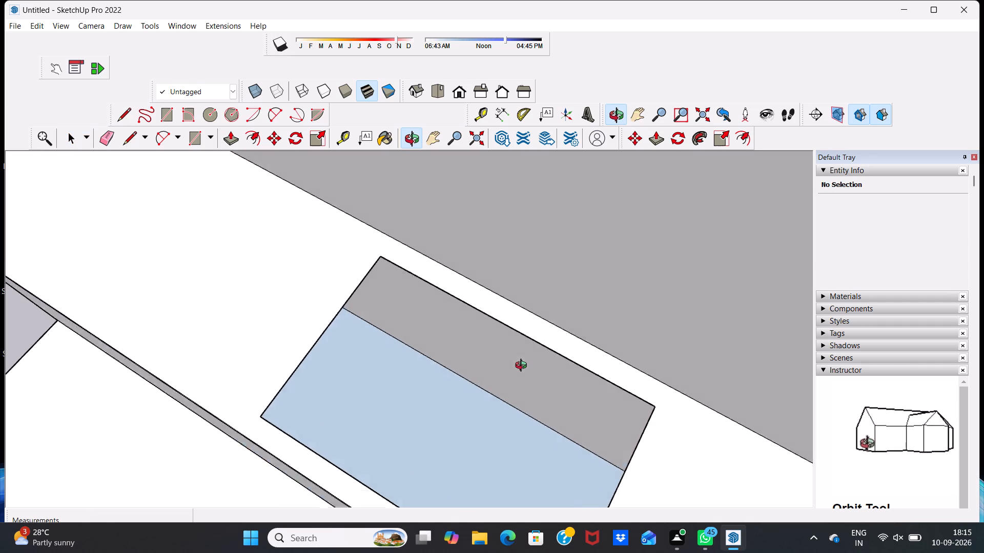
{"action": "middle_click_drag", "start_coordinate": [523, 367], "coordinate": [528, 363]}
{"action": "scroll", "coordinate": [494, 309], "scroll_direction": "up", "scroll_amount": 1}
{"action": "scroll", "coordinate": [502, 286], "scroll_direction": "down", "scroll_amount": 5}
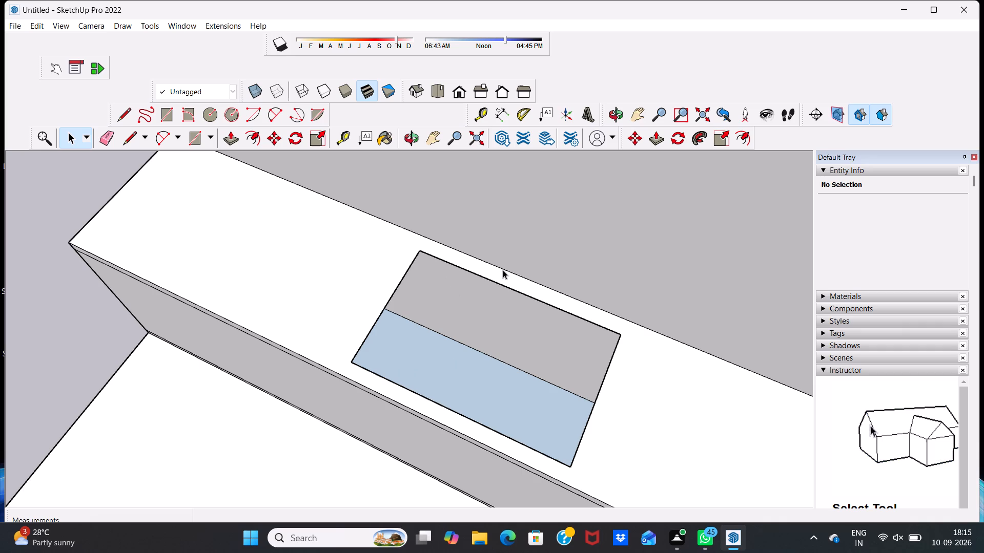
{"action": "scroll", "coordinate": [499, 253], "scroll_direction": "down", "scroll_amount": 3}
{"action": "scroll", "coordinate": [405, 398], "scroll_direction": "down", "scroll_amount": 1}
{"action": "middle_click_drag", "start_coordinate": [407, 400], "coordinate": [440, 378]}
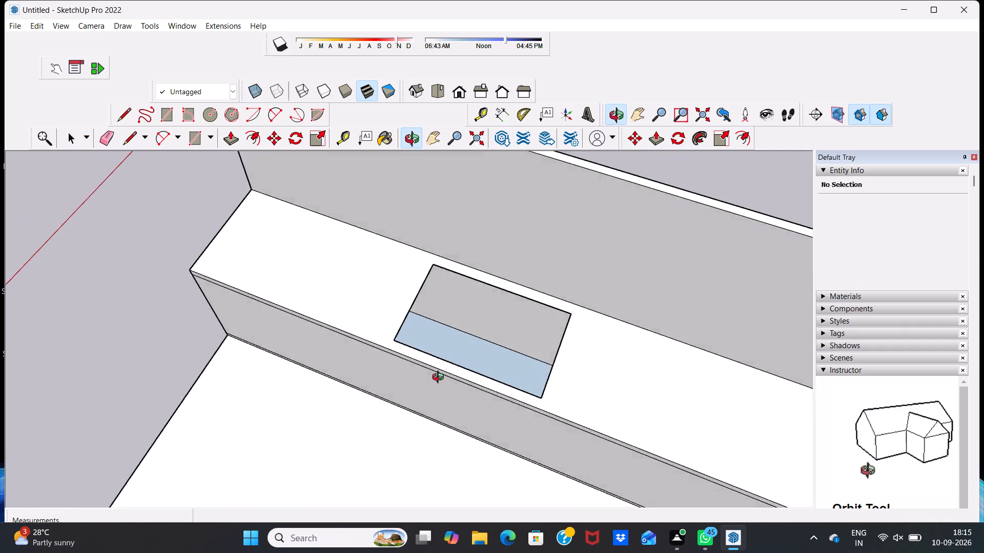
{"action": "middle_click_drag", "start_coordinate": [440, 378], "coordinate": [470, 325]}
{"action": "middle_click_drag", "start_coordinate": [477, 312], "coordinate": [509, 437]}
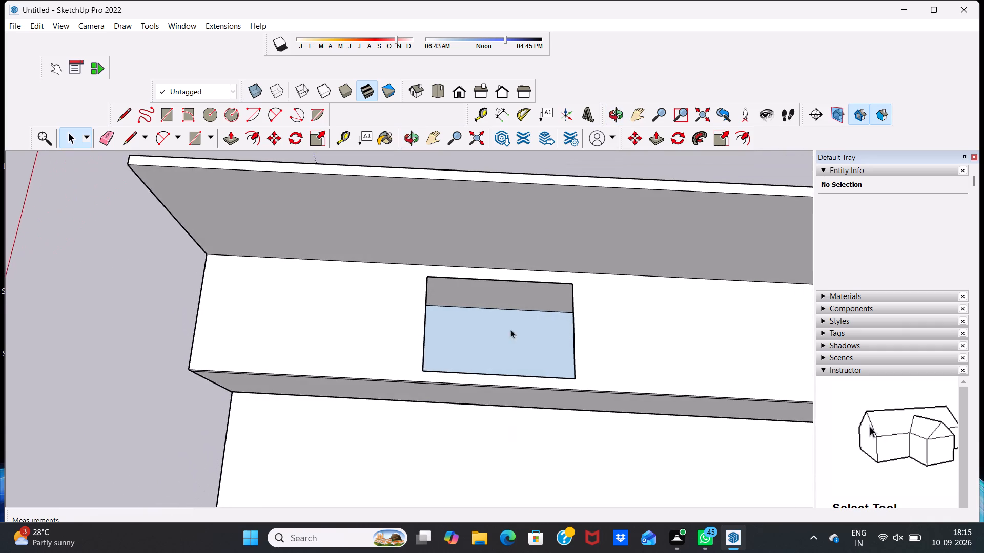
Draw a rectangle about 4' 7 11/16" by 3' 15/16" across the counter opening, corner to corner, to close it with a face.
{"action": "scroll", "coordinate": [505, 299], "scroll_direction": "up", "scroll_amount": 6}
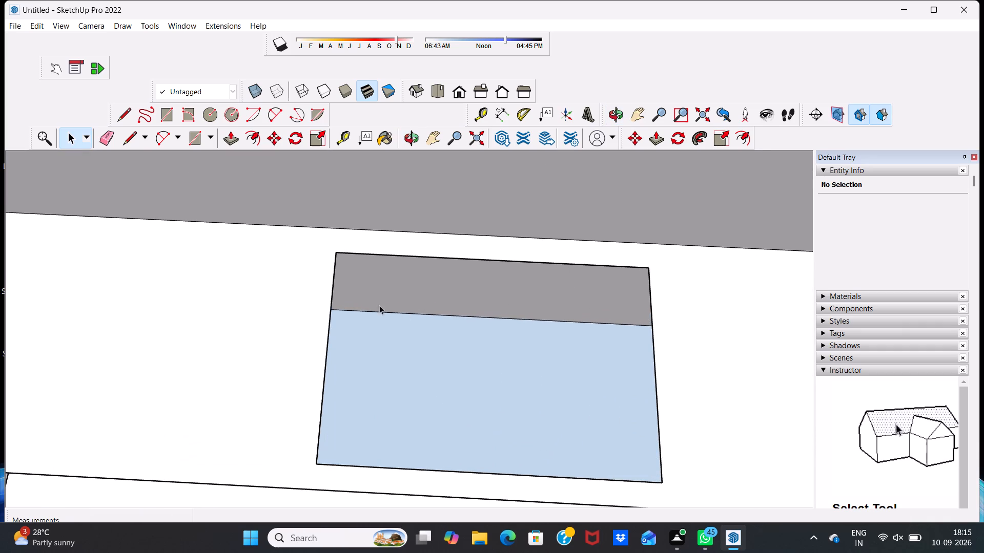
{"action": "scroll", "coordinate": [351, 280], "scroll_direction": "up", "scroll_amount": 2}
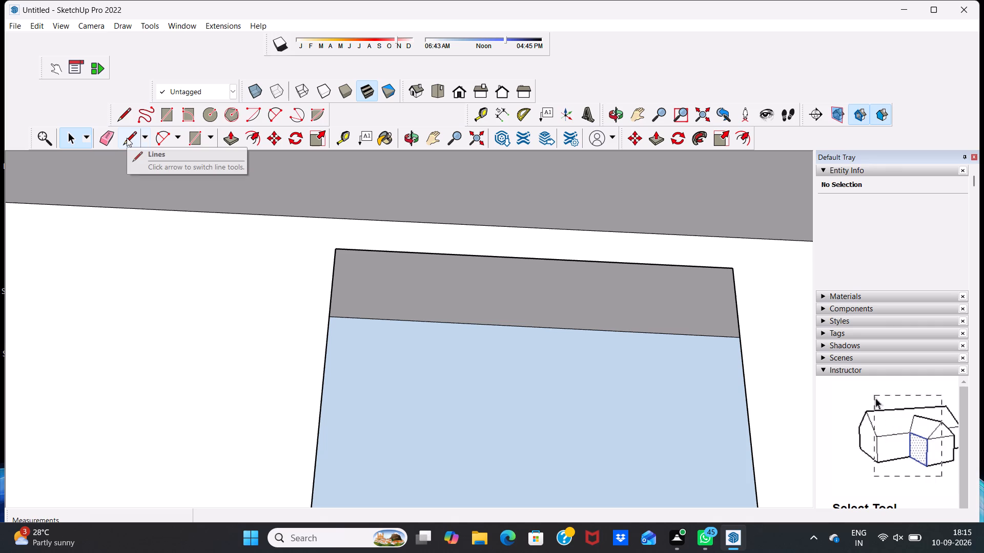
{"action": "left_click", "coordinate": [193, 143]}
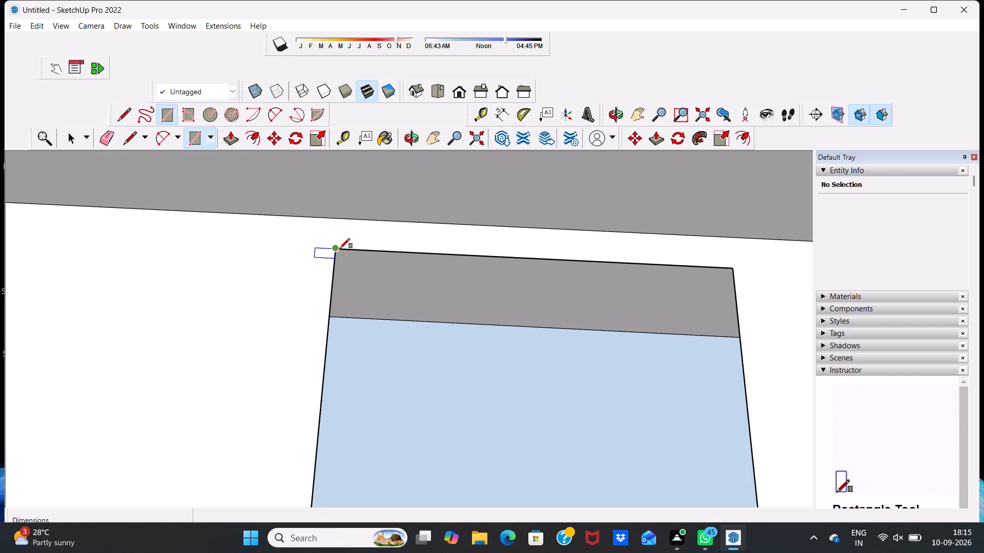
{"action": "left_click", "coordinate": [340, 248]}
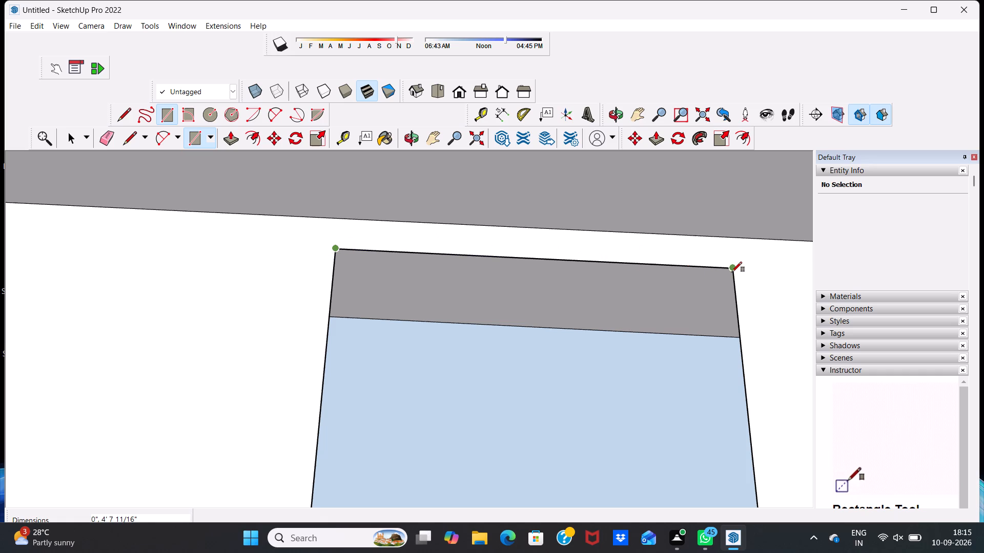
{"action": "left_click", "coordinate": [731, 272]}
{"action": "scroll", "coordinate": [728, 260], "scroll_direction": "down", "scroll_amount": 5}
{"action": "scroll", "coordinate": [734, 330], "scroll_direction": "up", "scroll_amount": 2}
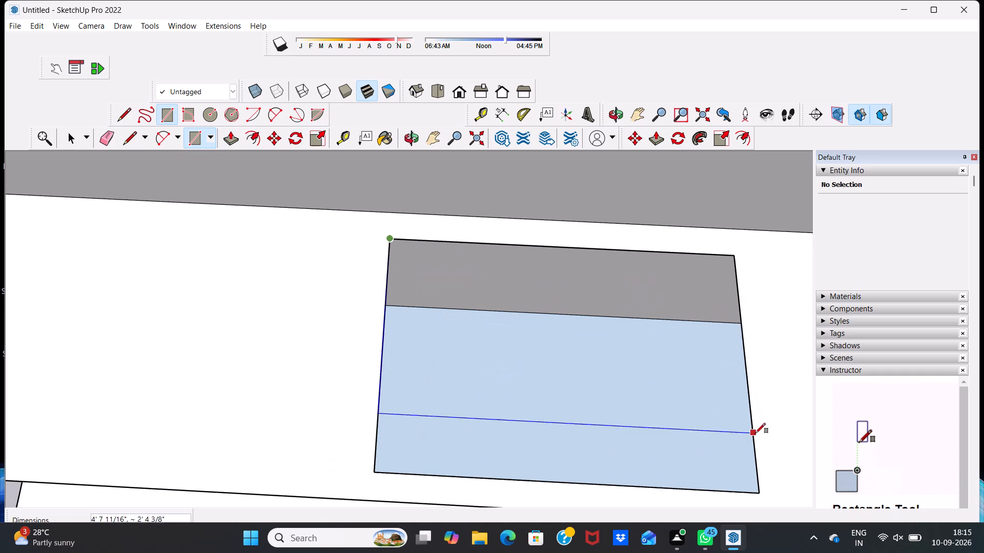
{"action": "left_click", "coordinate": [757, 492]}
{"action": "key", "text": "space"}
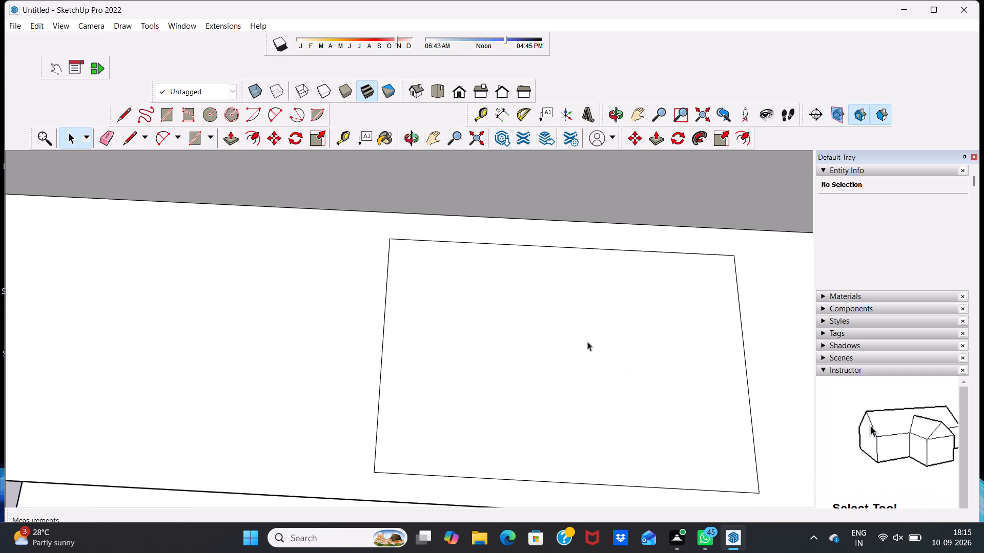
Push the new rectangular face 2' down into the counter with Push/Pull to form a closed basin.
{"action": "left_click_drag", "start_coordinate": [436, 304], "coordinate": [441, 305]}
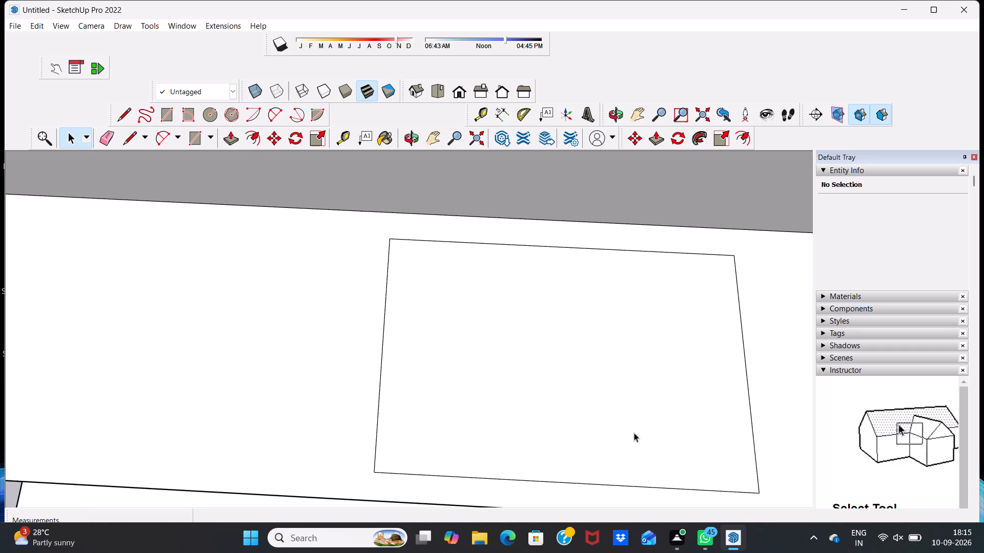
{"action": "left_click", "coordinate": [634, 430]}
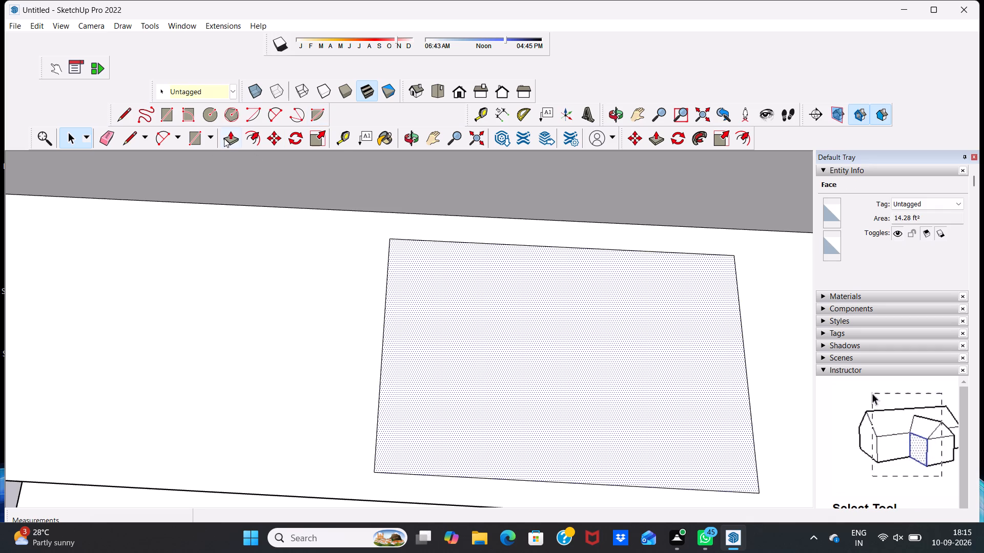
{"action": "left_click", "coordinate": [228, 136]}
{"action": "left_click", "coordinate": [525, 352]}
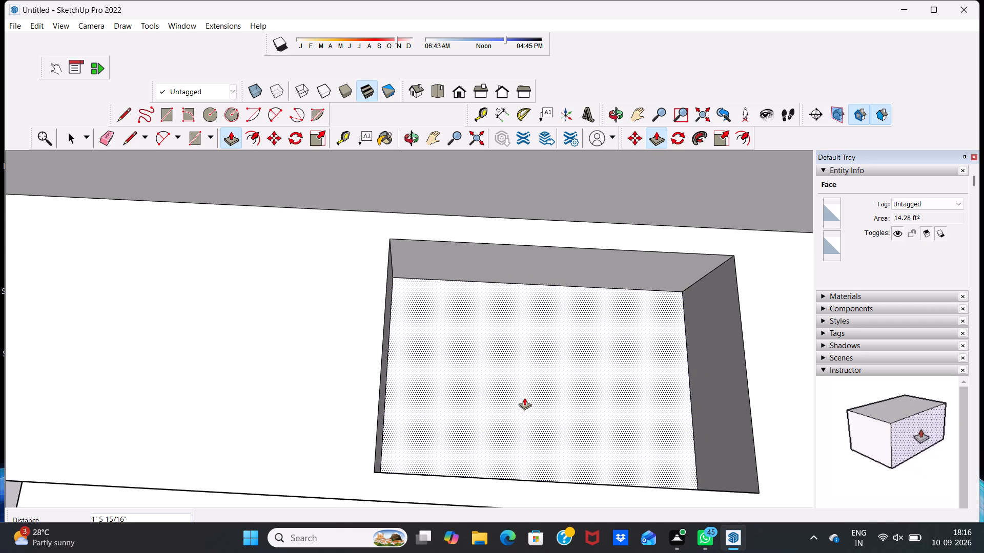
{"action": "type", "text": "2'"}
{"action": "key", "text": "Return"}
{"action": "key", "text": "space"}
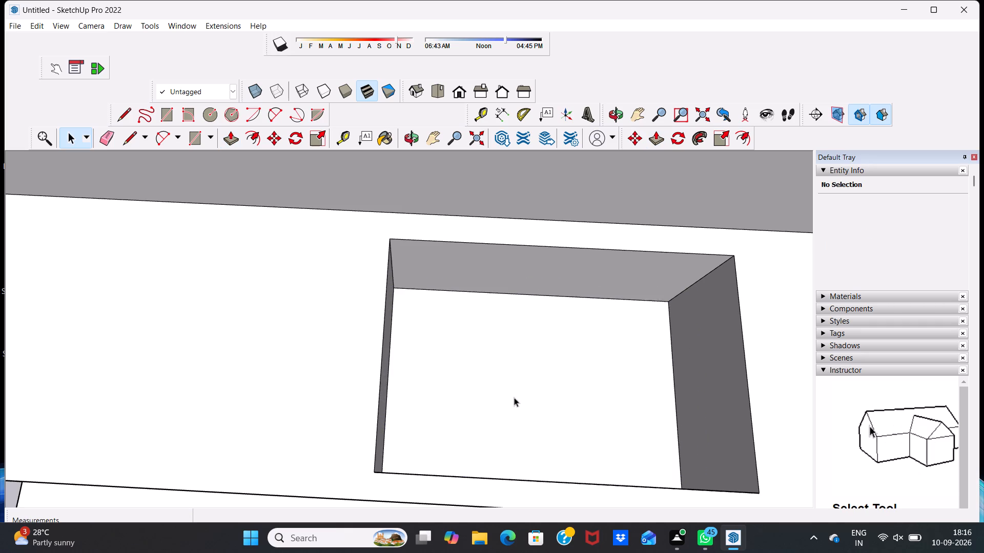
Examine the recessed basin and the whole L-shaped counter from several angles.
{"action": "scroll", "coordinate": [502, 438], "scroll_direction": "down", "scroll_amount": 1}
{"action": "middle_click_drag", "start_coordinate": [512, 435], "coordinate": [343, 336]}
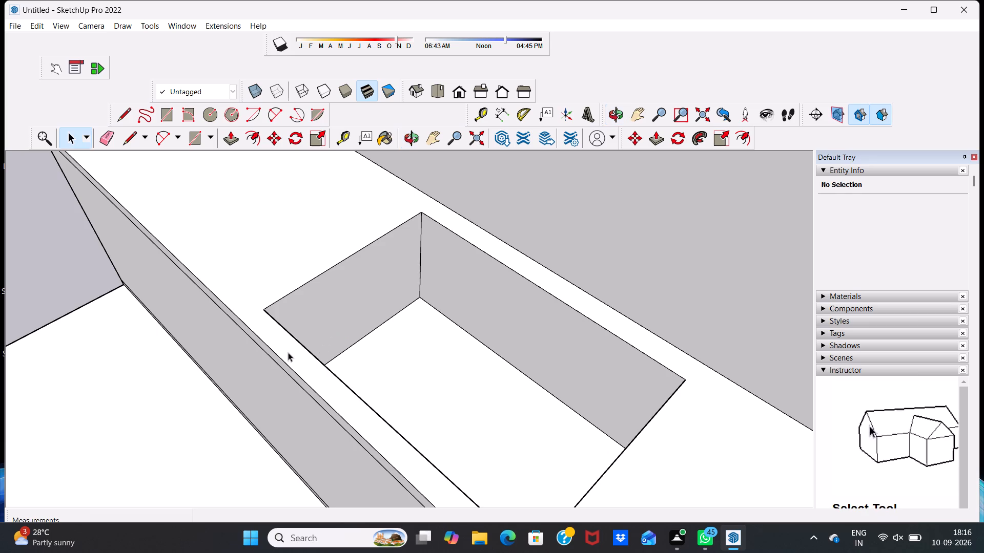
{"action": "middle_click_drag", "start_coordinate": [288, 352], "coordinate": [392, 310]}
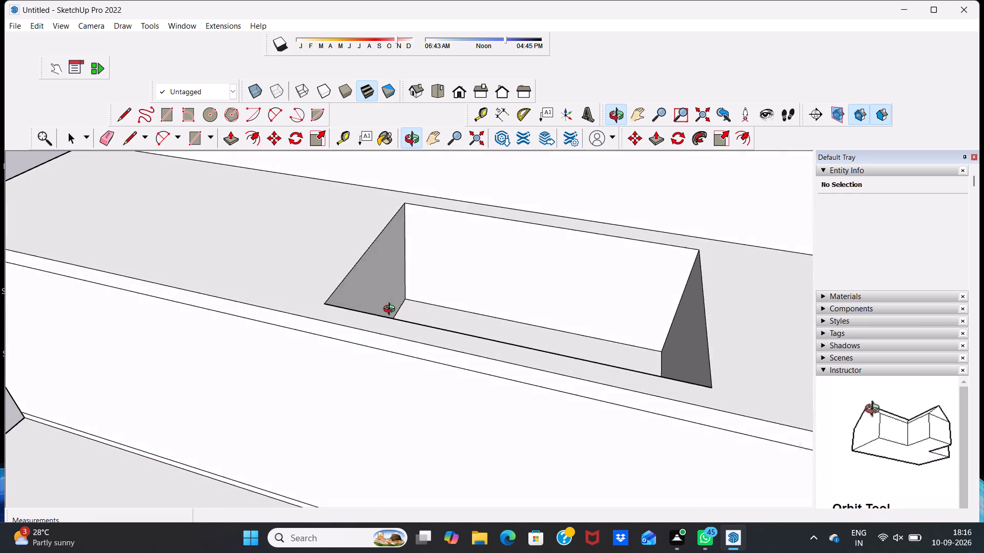
{"action": "middle_click_drag", "start_coordinate": [392, 310], "coordinate": [176, 361]}
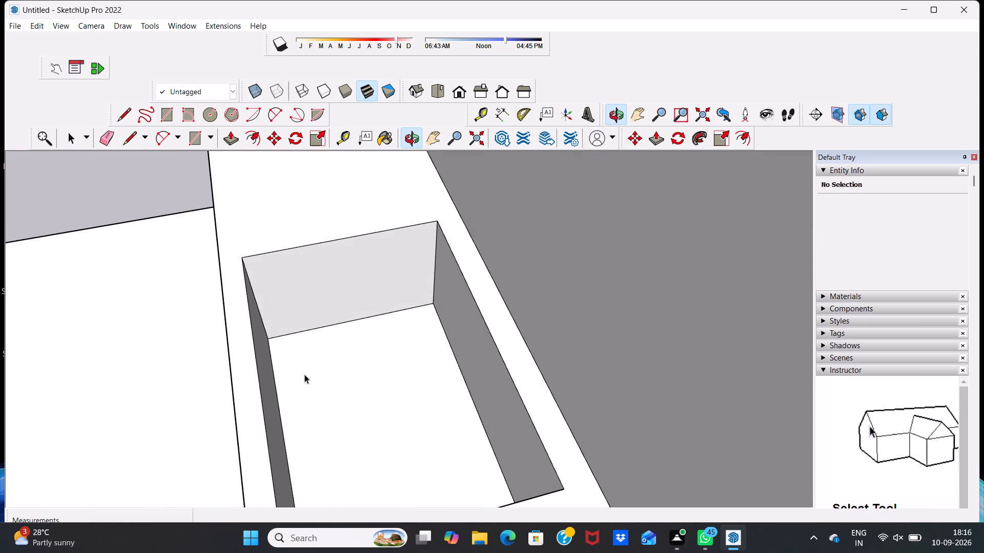
{"action": "middle_click_drag", "start_coordinate": [300, 377], "coordinate": [607, 349]}
{"action": "scroll", "coordinate": [655, 317], "scroll_direction": "down", "scroll_amount": 4}
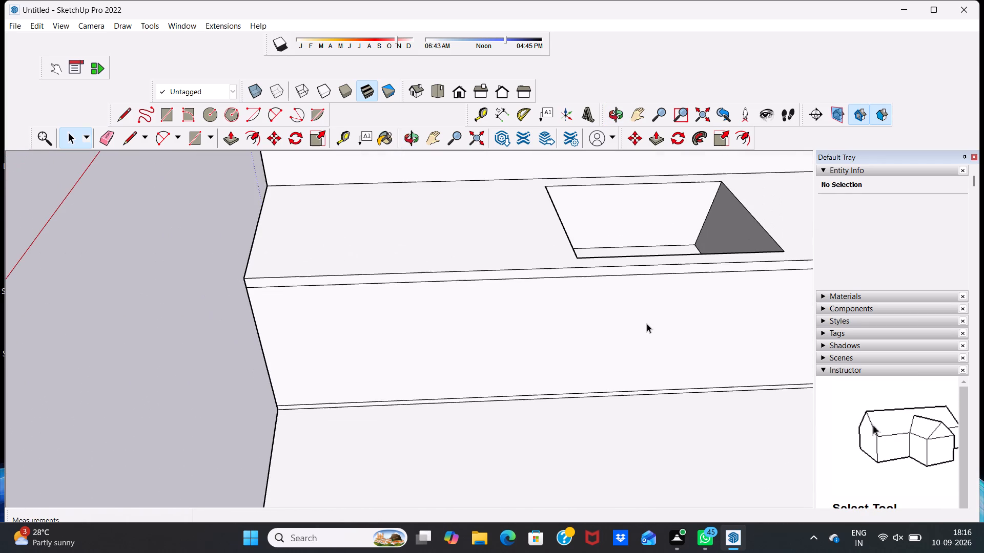
{"action": "middle_click_drag", "start_coordinate": [705, 294], "coordinate": [578, 265]}
{"action": "scroll", "coordinate": [551, 308], "scroll_direction": "up", "scroll_amount": 1}
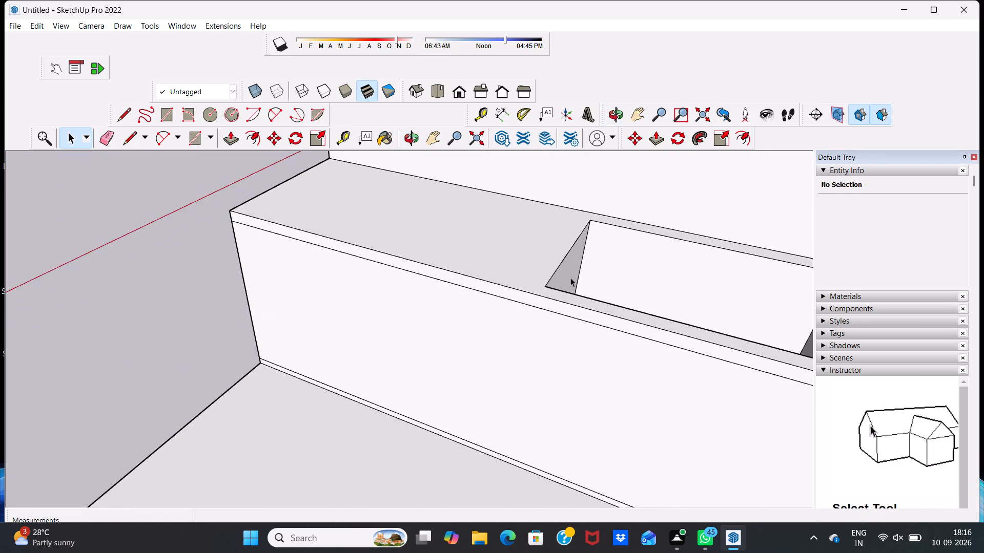
{"action": "scroll", "coordinate": [584, 262], "scroll_direction": "down", "scroll_amount": 10}
{"action": "scroll", "coordinate": [693, 163], "scroll_direction": "down", "scroll_amount": 4}
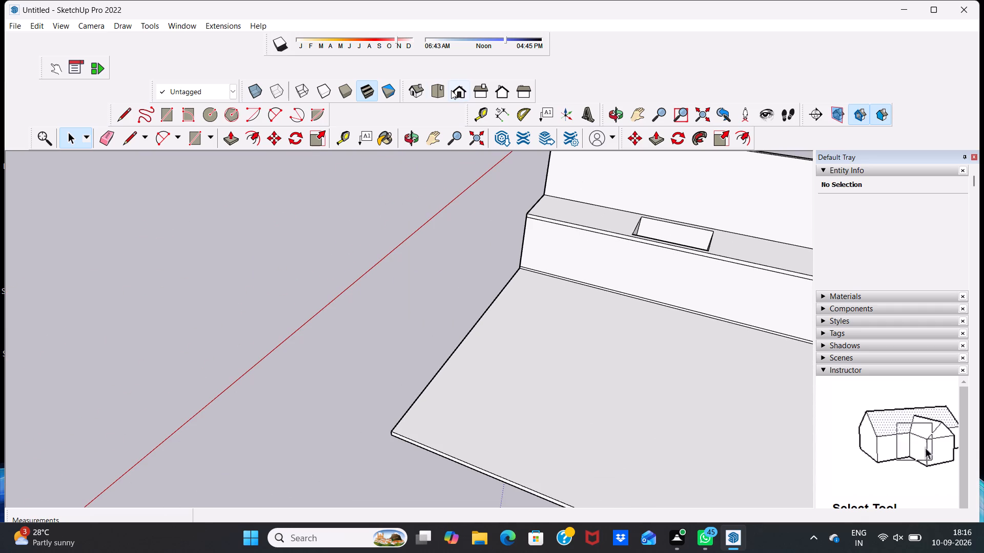
{"action": "left_click", "coordinate": [463, 90]}
{"action": "scroll", "coordinate": [606, 263], "scroll_direction": "down", "scroll_amount": 2}
{"action": "middle_click_drag", "start_coordinate": [487, 312], "coordinate": [298, 422]}
{"action": "middle_click_drag", "start_coordinate": [344, 349], "coordinate": [301, 479]}
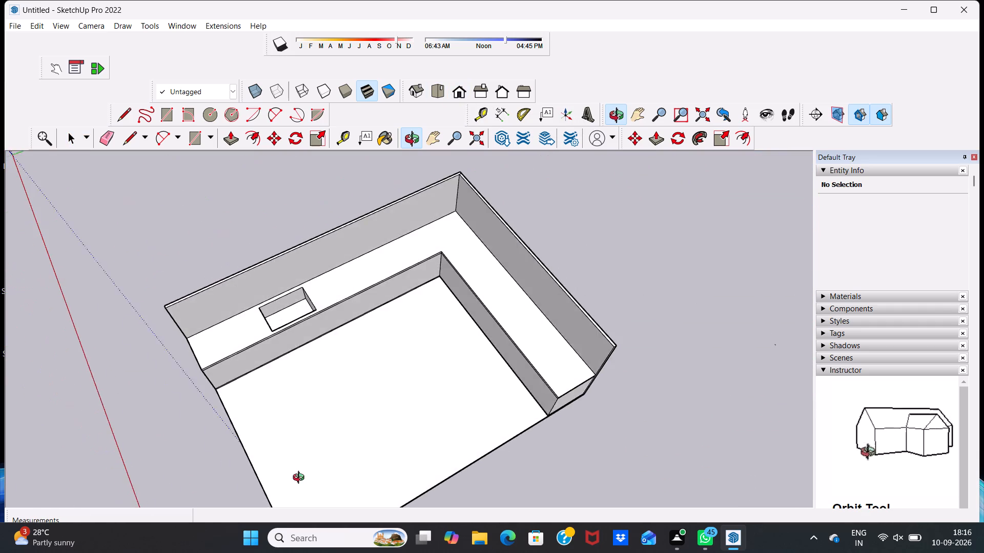
{"action": "middle_click_drag", "start_coordinate": [301, 479], "coordinate": [244, 387]}
Draw a rectangle about 5' 2 5/8" wide by 4' high on the counter's front face, directly below the basin.
{"action": "scroll", "coordinate": [312, 294], "scroll_direction": "up", "scroll_amount": 14}
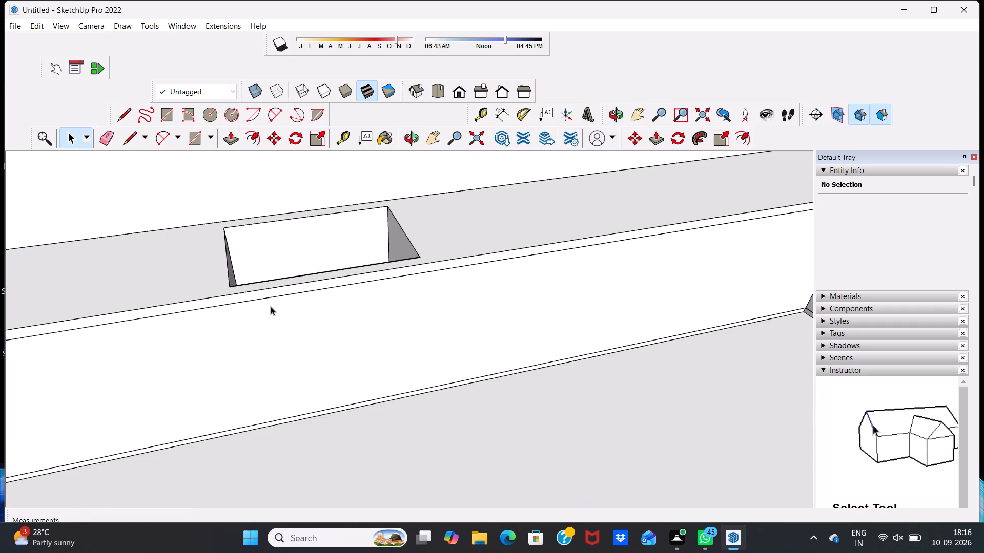
{"action": "scroll", "coordinate": [231, 287], "scroll_direction": "up", "scroll_amount": 2}
{"action": "scroll", "coordinate": [240, 273], "scroll_direction": "down", "scroll_amount": 4}
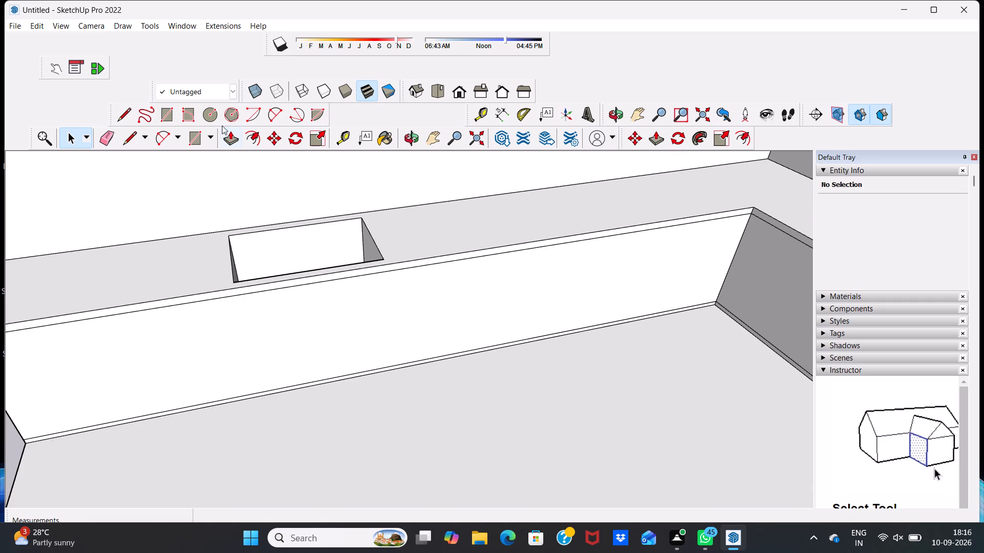
{"action": "left_click", "coordinate": [168, 115]}
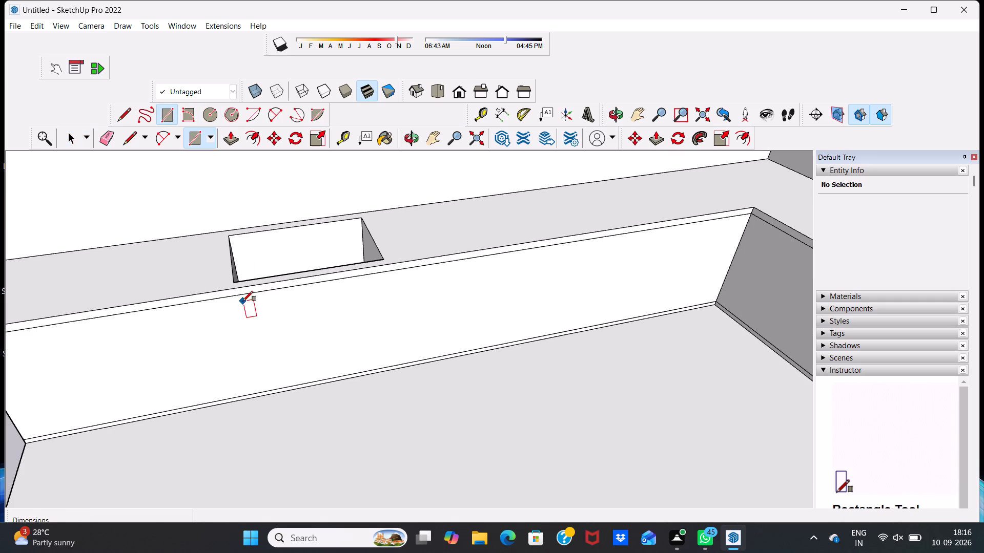
{"action": "left_click", "coordinate": [237, 295]}
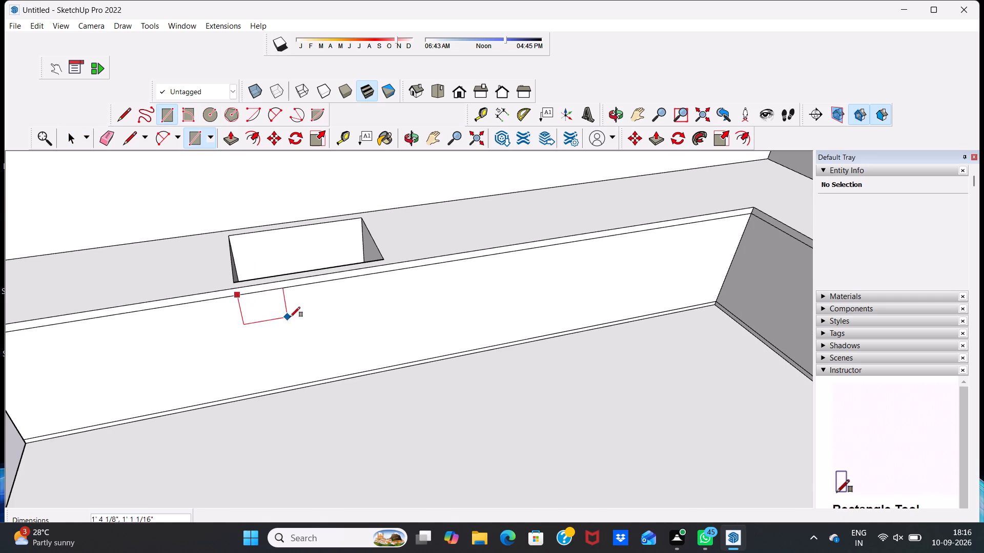
{"action": "left_click", "coordinate": [405, 361]}
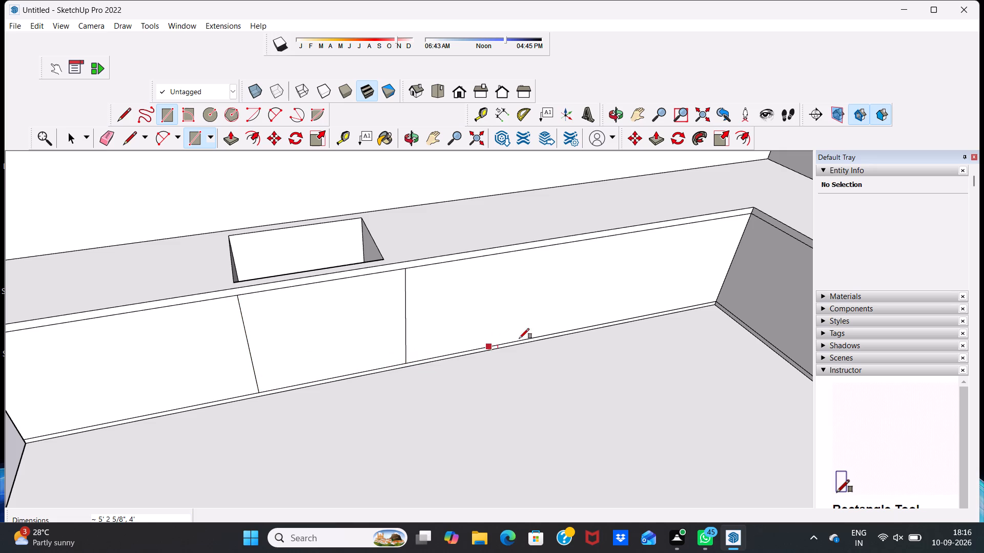
{"action": "key", "text": "space"}
Draw a line from top to bottom through the middle of the front rectangle, splitting it into two door panels.
{"action": "scroll", "coordinate": [837, 309], "scroll_direction": "down", "scroll_amount": 3}
{"action": "scroll", "coordinate": [604, 301], "scroll_direction": "down", "scroll_amount": 1}
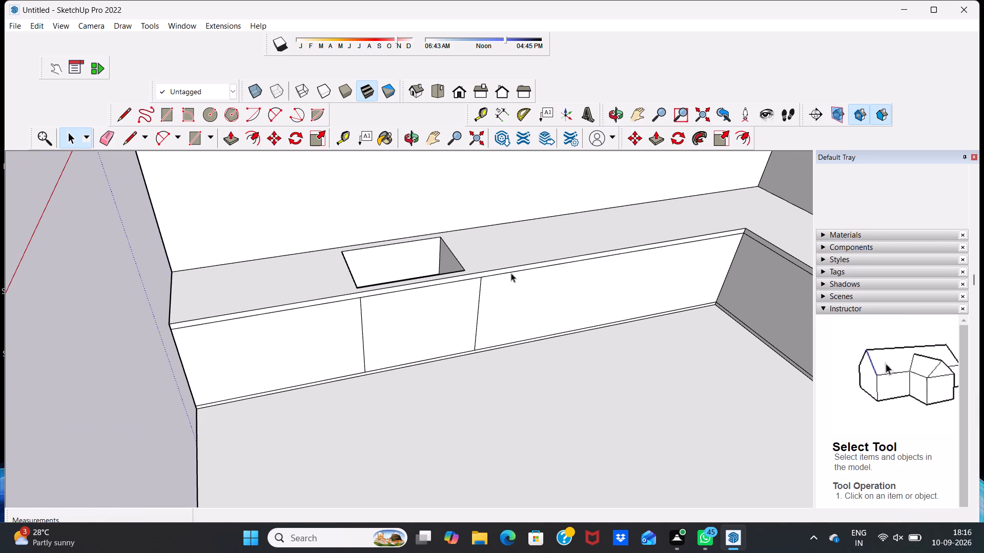
{"action": "middle_click_drag", "start_coordinate": [511, 272], "coordinate": [482, 243]}
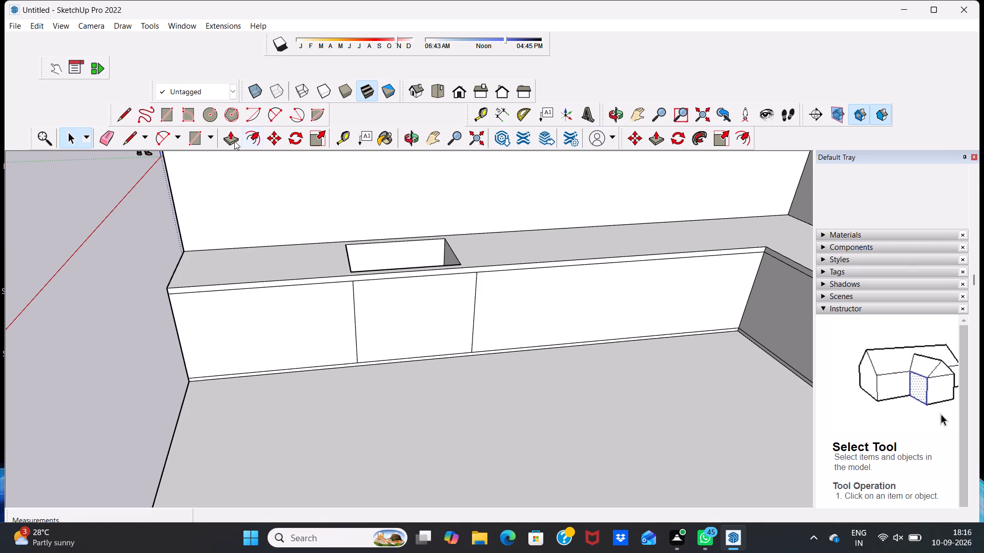
{"action": "left_click", "coordinate": [127, 136]}
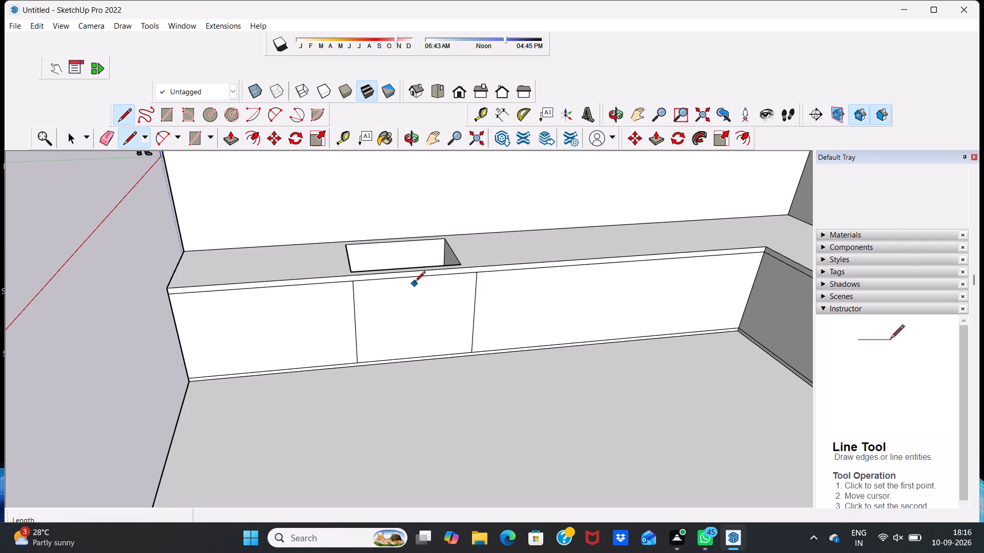
{"action": "left_click", "coordinate": [416, 279]}
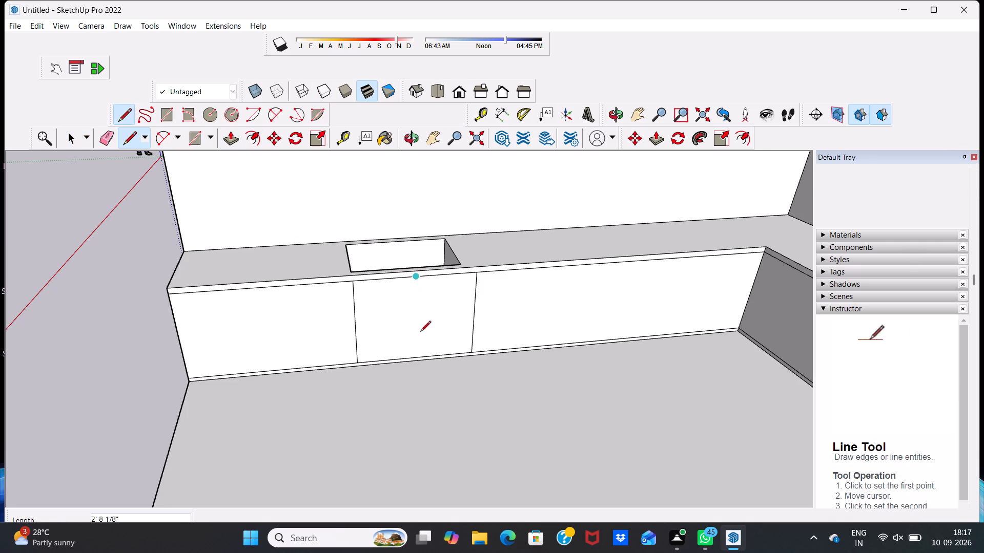
{"action": "scroll", "coordinate": [421, 358], "scroll_direction": "up", "scroll_amount": 6}
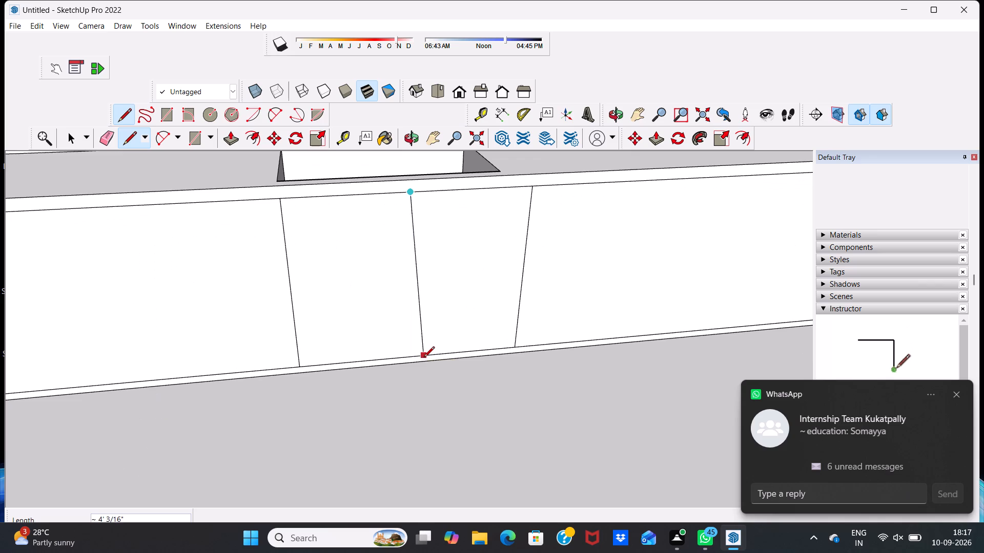
{"action": "left_click", "coordinate": [421, 357]}
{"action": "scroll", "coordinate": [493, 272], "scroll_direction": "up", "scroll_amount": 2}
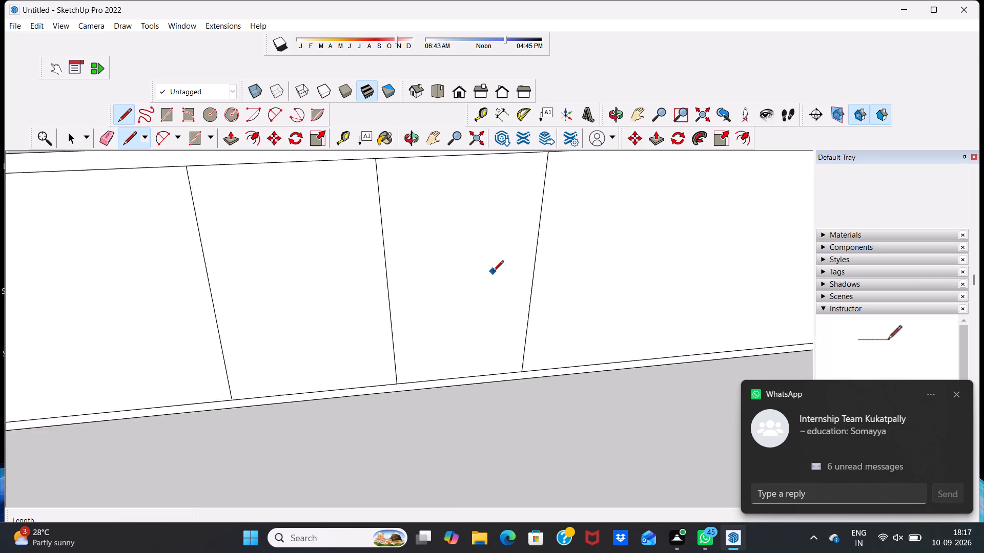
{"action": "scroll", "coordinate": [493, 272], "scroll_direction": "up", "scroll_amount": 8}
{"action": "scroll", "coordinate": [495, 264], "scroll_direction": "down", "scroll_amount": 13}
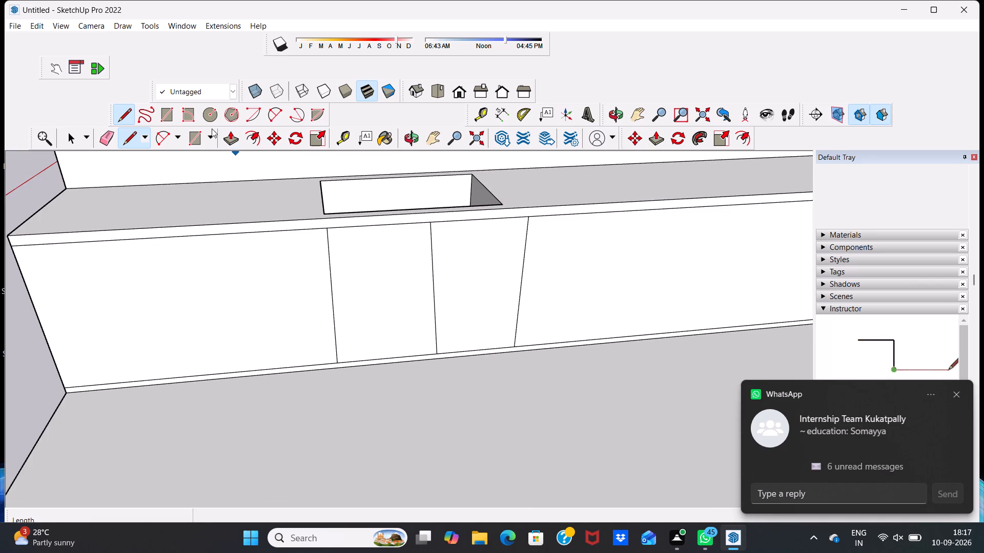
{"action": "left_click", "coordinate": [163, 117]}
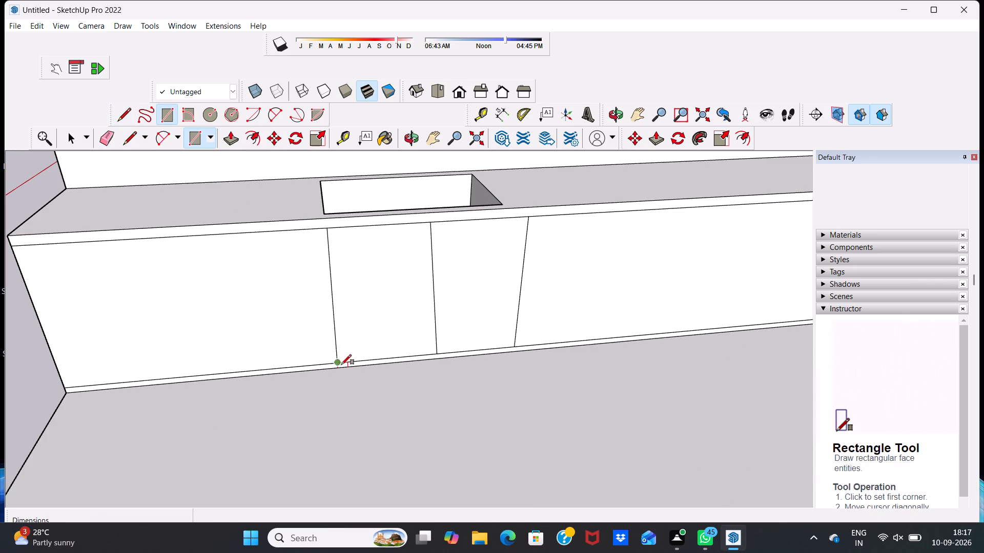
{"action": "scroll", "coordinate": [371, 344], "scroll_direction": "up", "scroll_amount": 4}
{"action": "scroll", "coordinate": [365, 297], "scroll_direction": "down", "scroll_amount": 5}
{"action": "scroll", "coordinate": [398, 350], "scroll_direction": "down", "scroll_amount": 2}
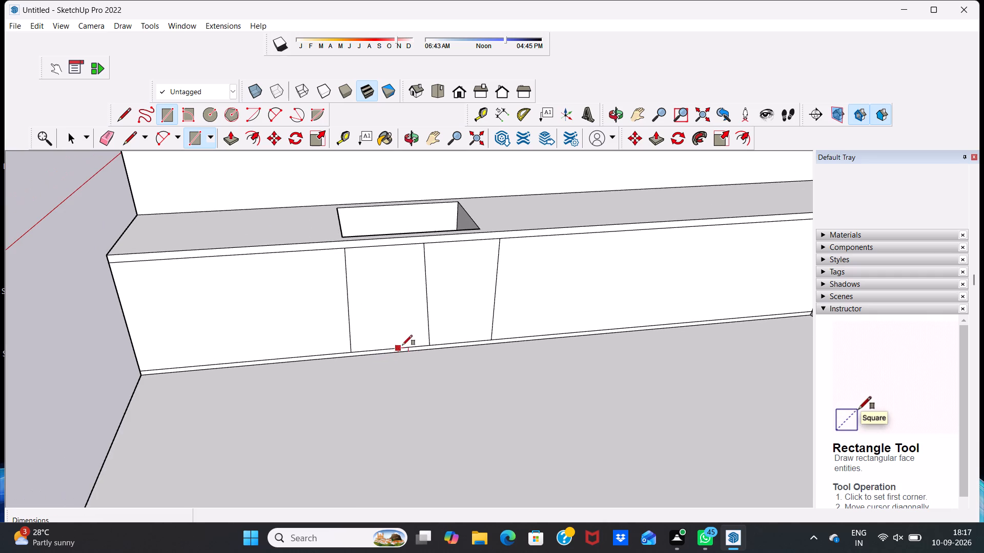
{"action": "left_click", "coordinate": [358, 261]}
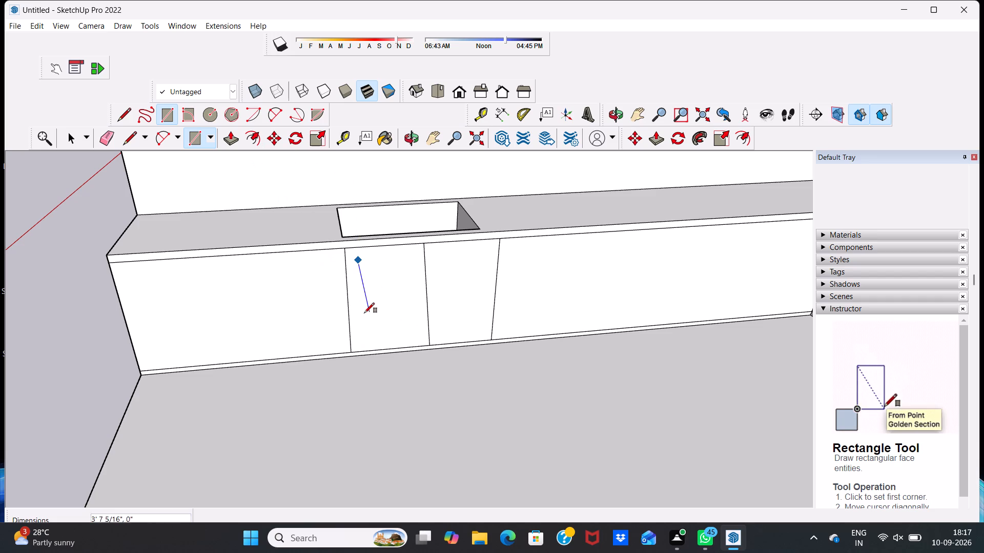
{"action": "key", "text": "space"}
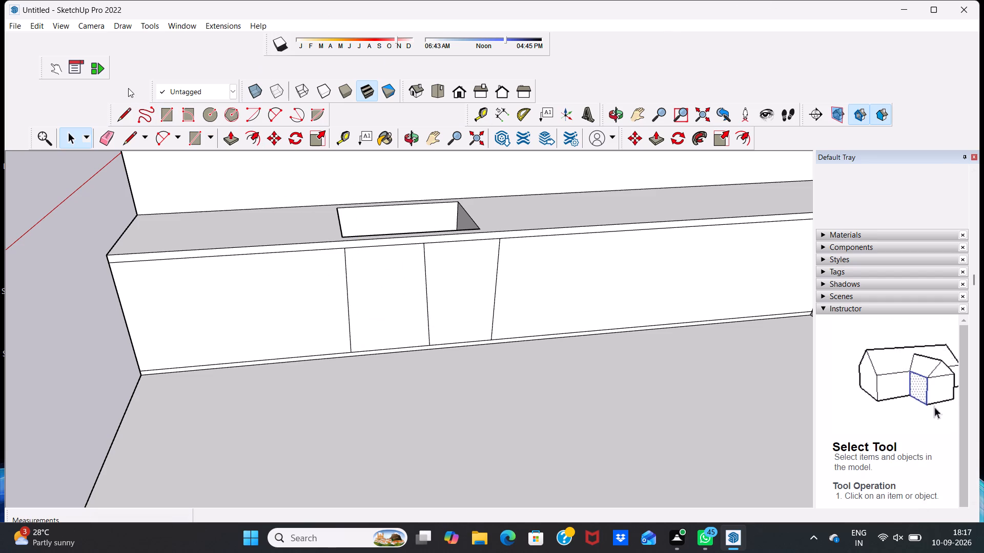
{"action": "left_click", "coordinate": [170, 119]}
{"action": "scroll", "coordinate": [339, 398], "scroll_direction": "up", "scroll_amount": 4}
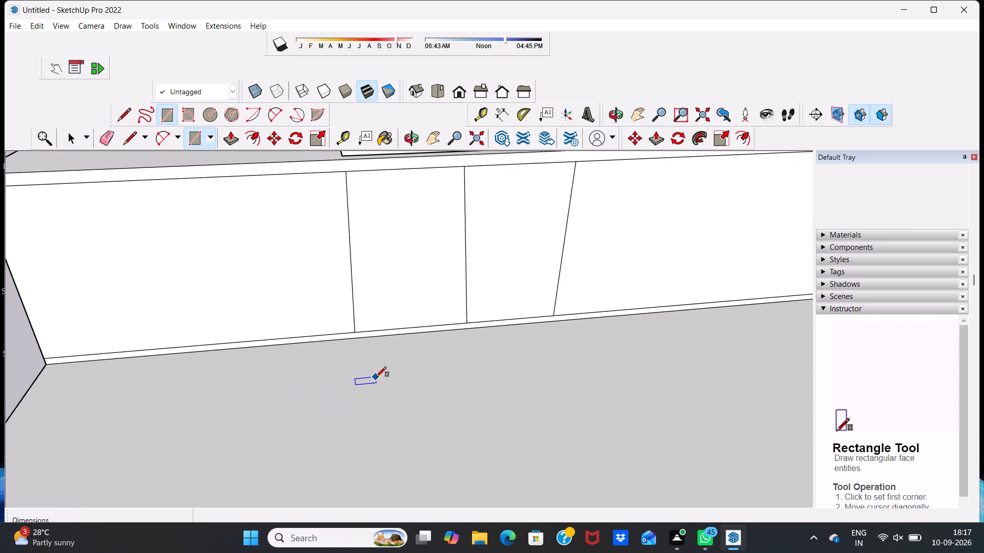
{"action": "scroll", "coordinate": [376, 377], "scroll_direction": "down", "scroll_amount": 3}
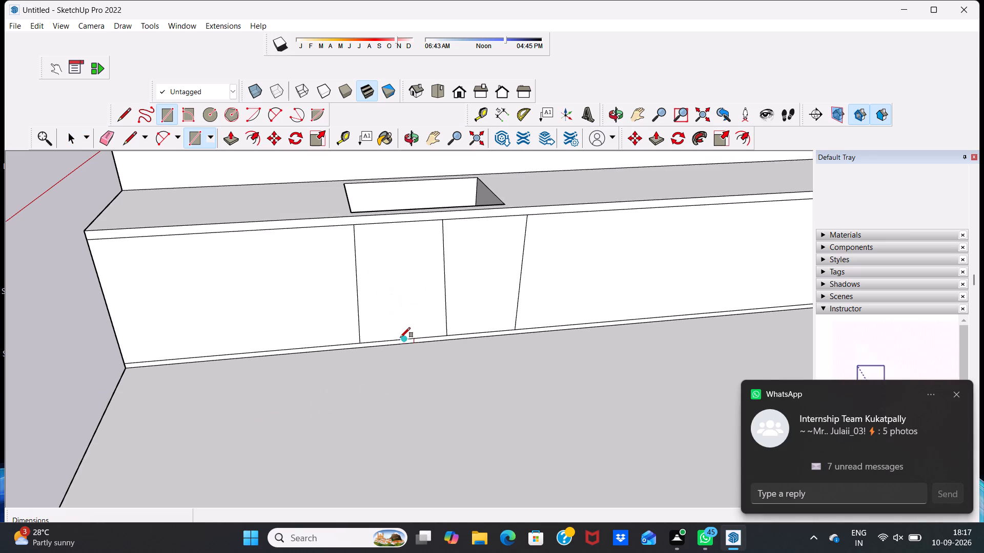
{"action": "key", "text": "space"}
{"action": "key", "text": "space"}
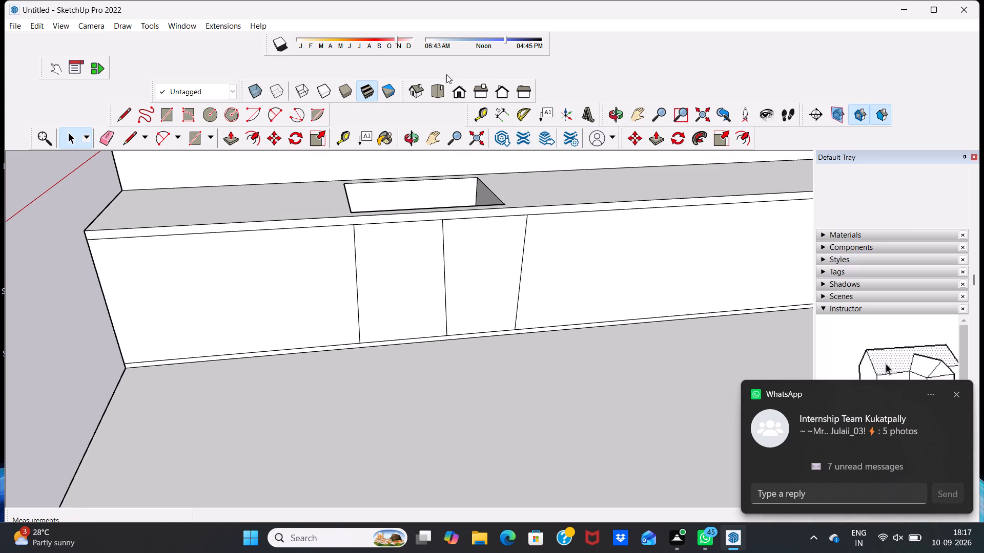
Undo the door panels' dividing line and the rectangle below the basin on the counter's front face.
{"action": "left_click", "coordinate": [459, 86]}
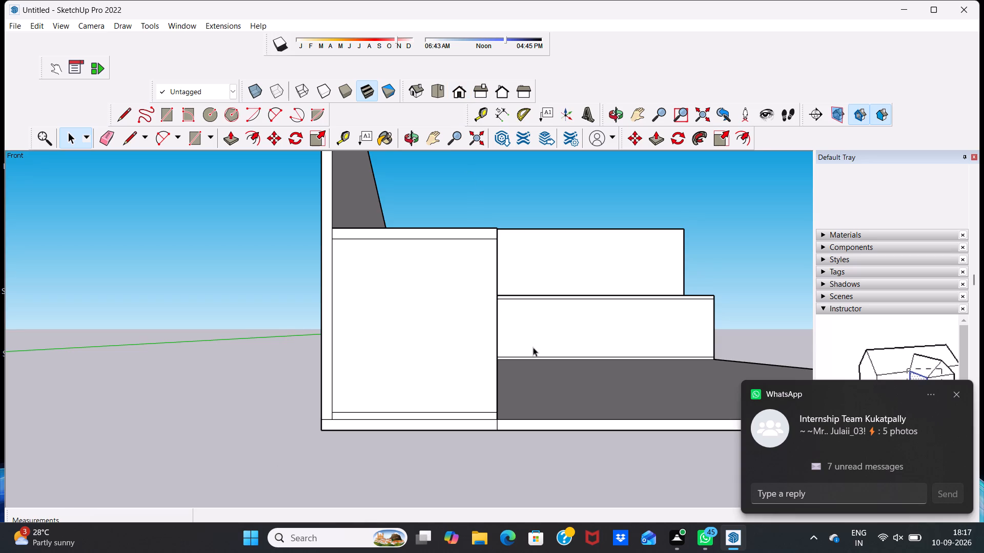
{"action": "scroll", "coordinate": [532, 344], "scroll_direction": "down", "scroll_amount": 1}
{"action": "middle_click_drag", "start_coordinate": [532, 344], "coordinate": [321, 392]}
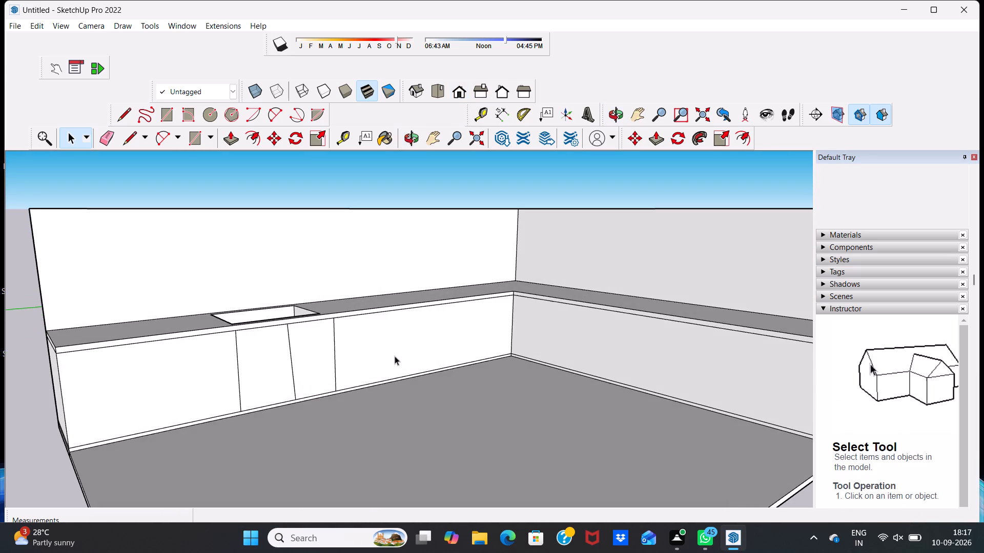
{"action": "middle_click_drag", "start_coordinate": [348, 370], "coordinate": [289, 430]}
{"action": "scroll", "coordinate": [322, 353], "scroll_direction": "up", "scroll_amount": 6}
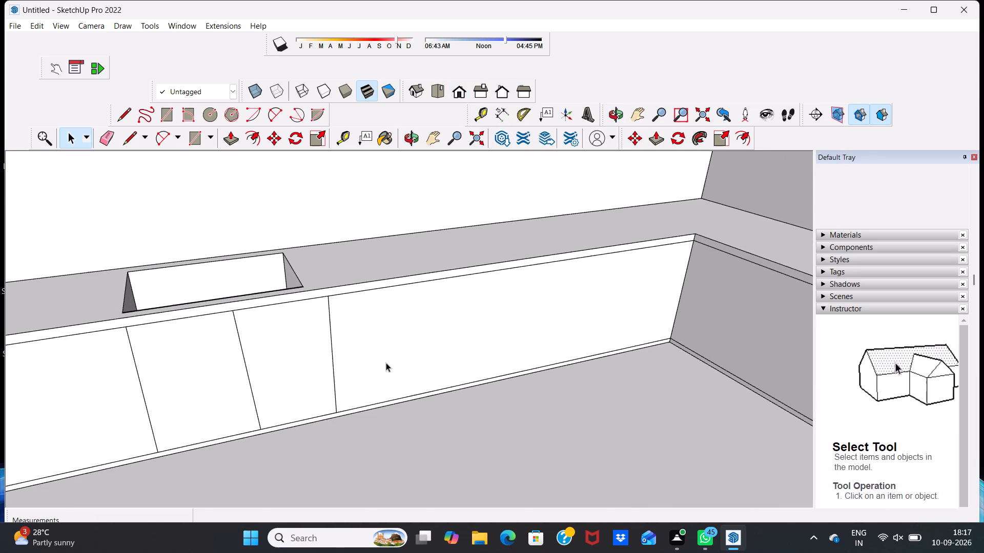
{"action": "key", "text": "ctrl+z"}
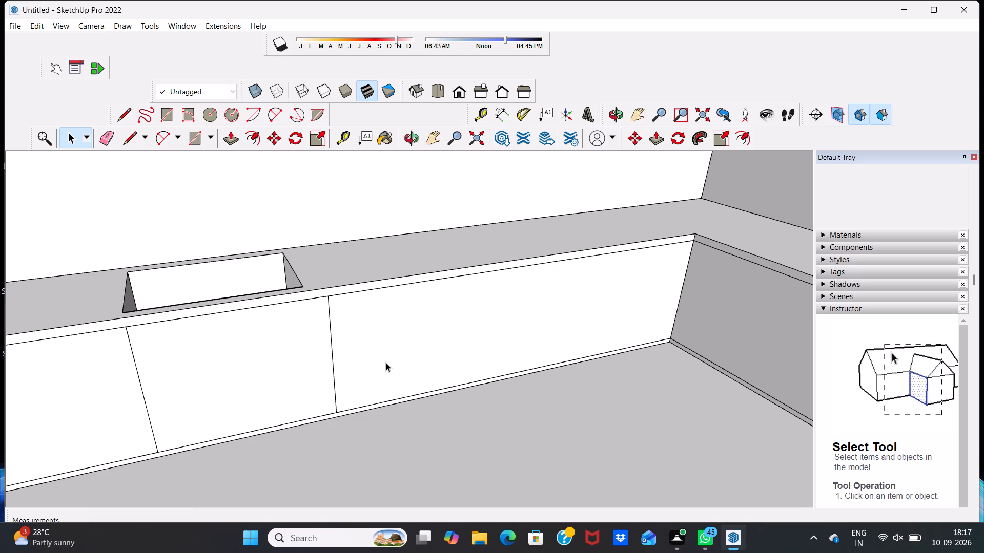
{"action": "key", "text": "ctrl+z"}
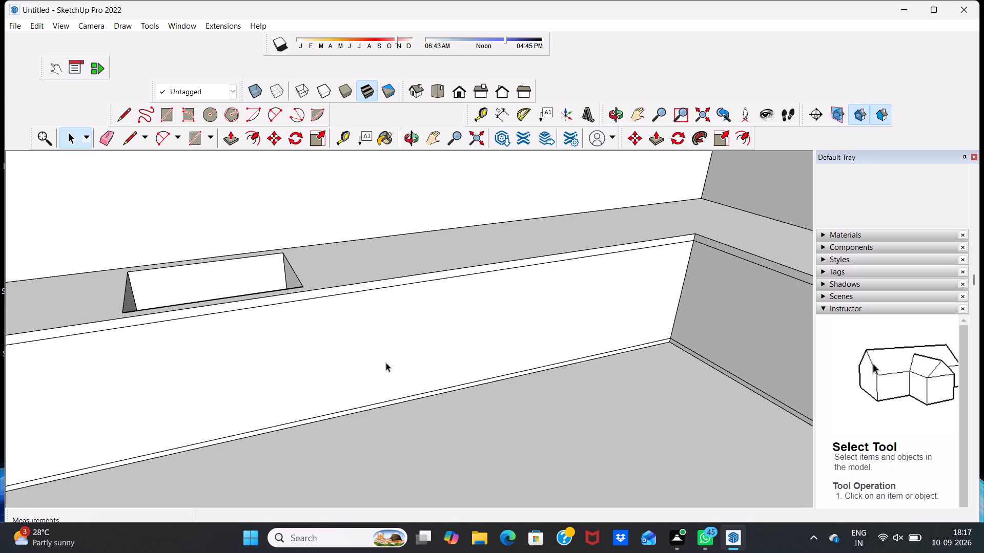
Draw a new rectangle about 4' 9 1/2" wide by 4' high on the counter's front face, directly below the basin.
{"action": "left_click", "coordinate": [467, 95]}
{"action": "scroll", "coordinate": [393, 293], "scroll_direction": "down", "scroll_amount": 13}
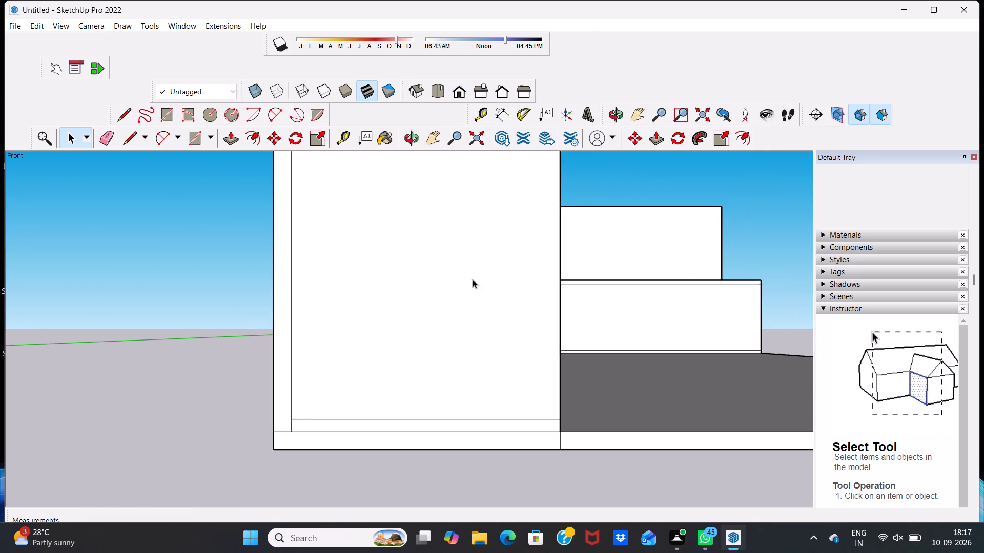
{"action": "scroll", "coordinate": [473, 279], "scroll_direction": "down", "scroll_amount": 3}
{"action": "middle_click_drag", "start_coordinate": [595, 333], "coordinate": [544, 406]}
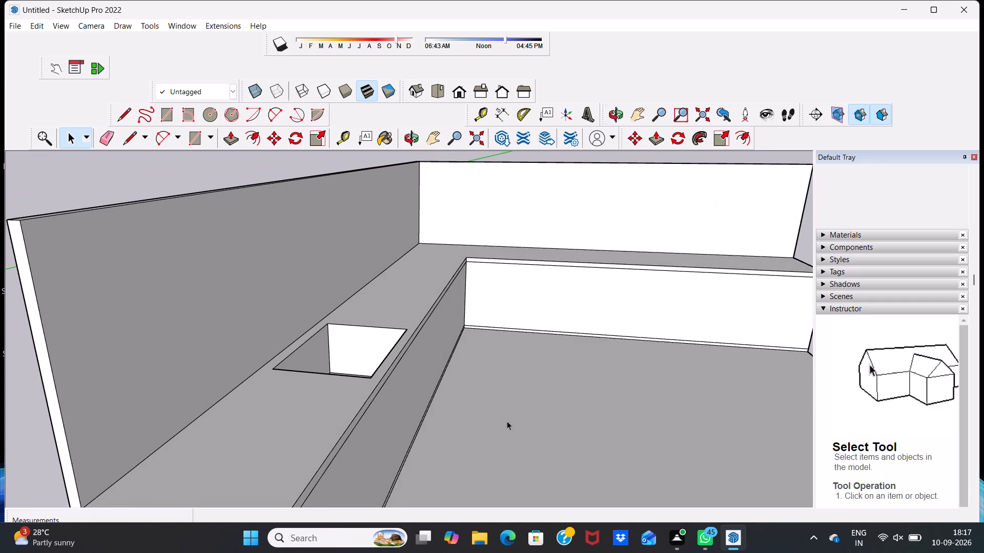
{"action": "middle_click_drag", "start_coordinate": [491, 419], "coordinate": [251, 442]}
{"action": "scroll", "coordinate": [255, 350], "scroll_direction": "up", "scroll_amount": 1}
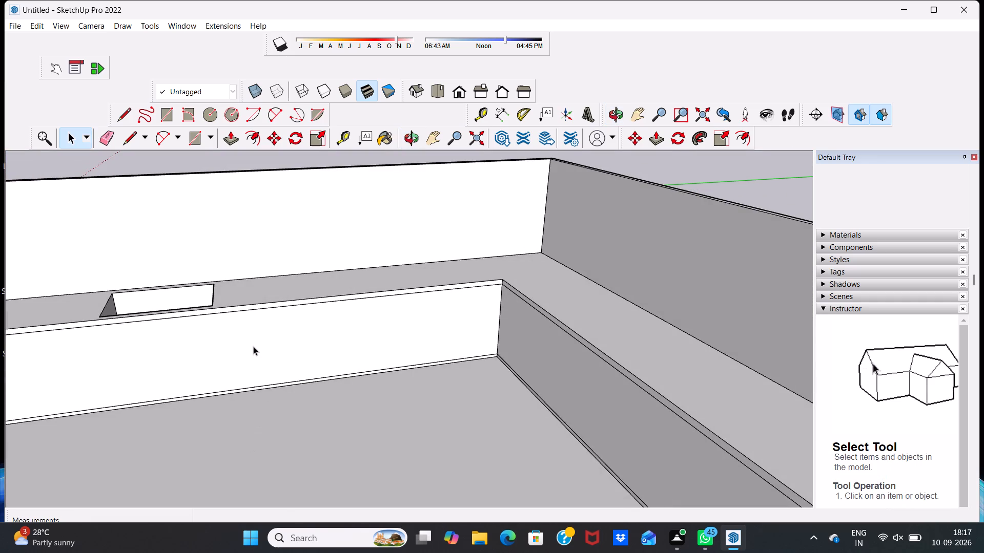
{"action": "scroll", "coordinate": [250, 353], "scroll_direction": "down", "scroll_amount": 4}
{"action": "middle_click_drag", "start_coordinate": [237, 381], "coordinate": [296, 474]}
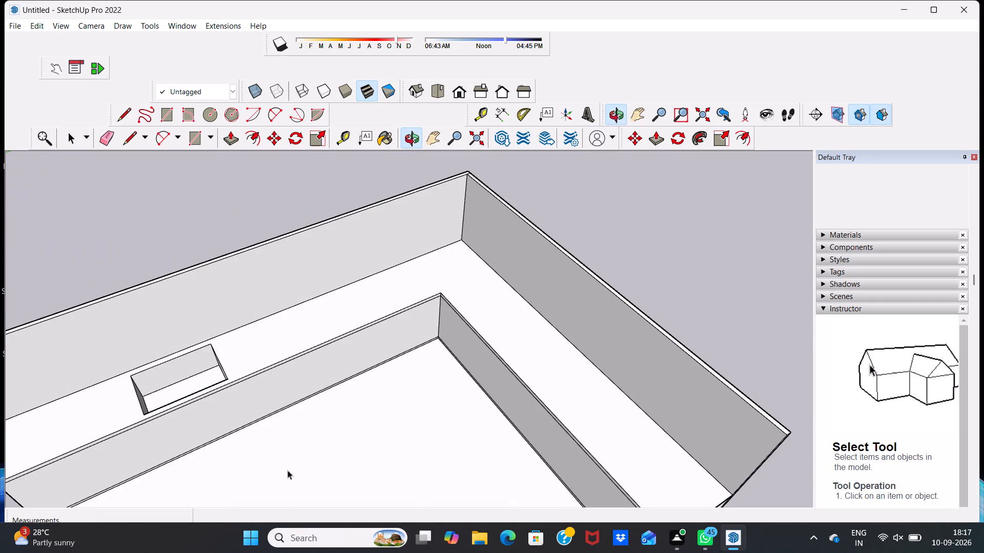
{"action": "scroll", "coordinate": [232, 419], "scroll_direction": "up", "scroll_amount": 3}
{"action": "middle_click_drag", "start_coordinate": [187, 417], "coordinate": [179, 395]}
{"action": "middle_click_drag", "start_coordinate": [127, 411], "coordinate": [119, 357]}
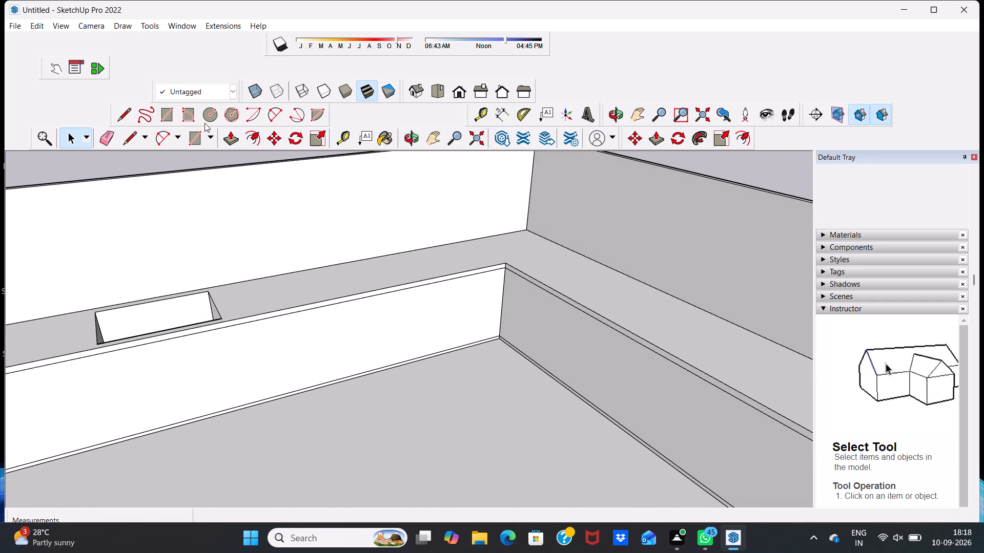
{"action": "left_click", "coordinate": [171, 116]}
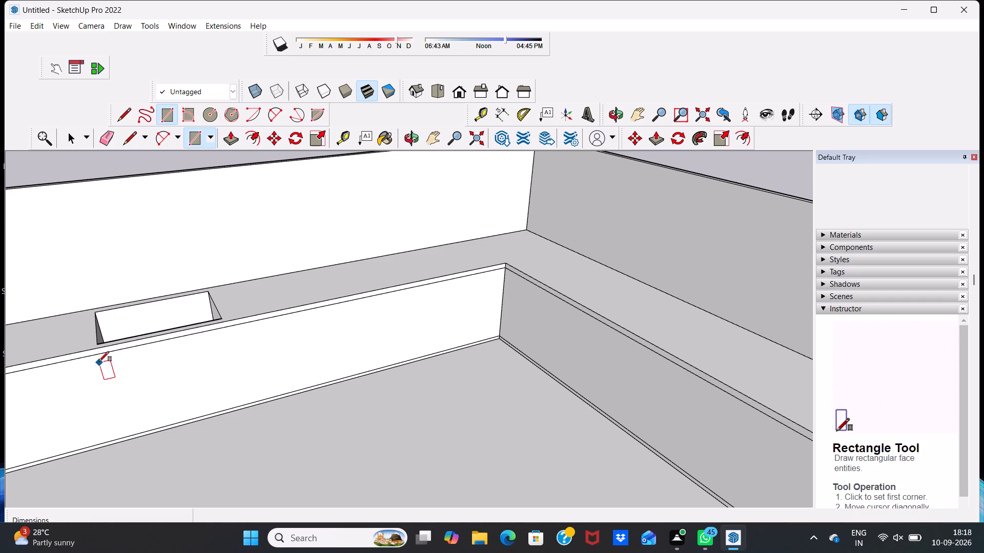
{"action": "left_click", "coordinate": [99, 354]}
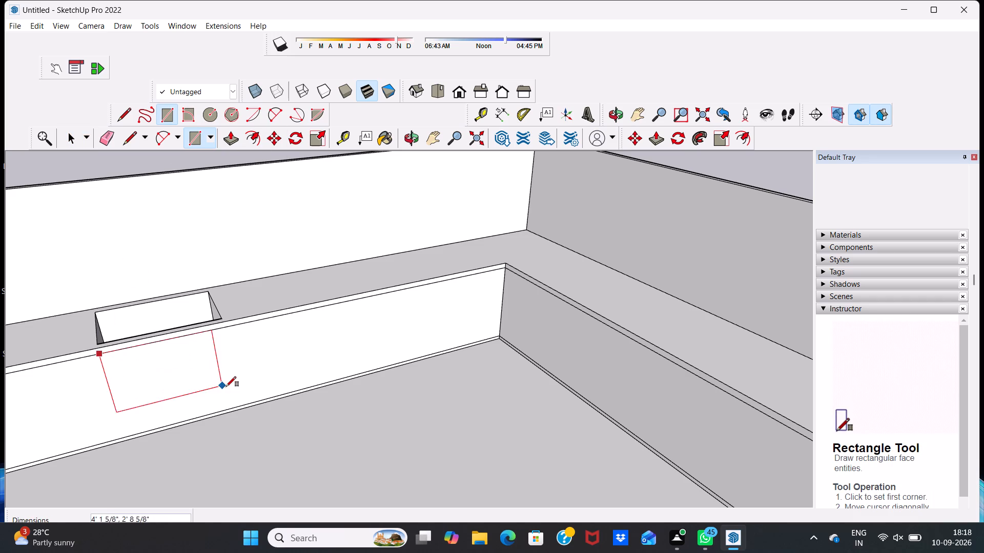
{"action": "left_click", "coordinate": [242, 408]}
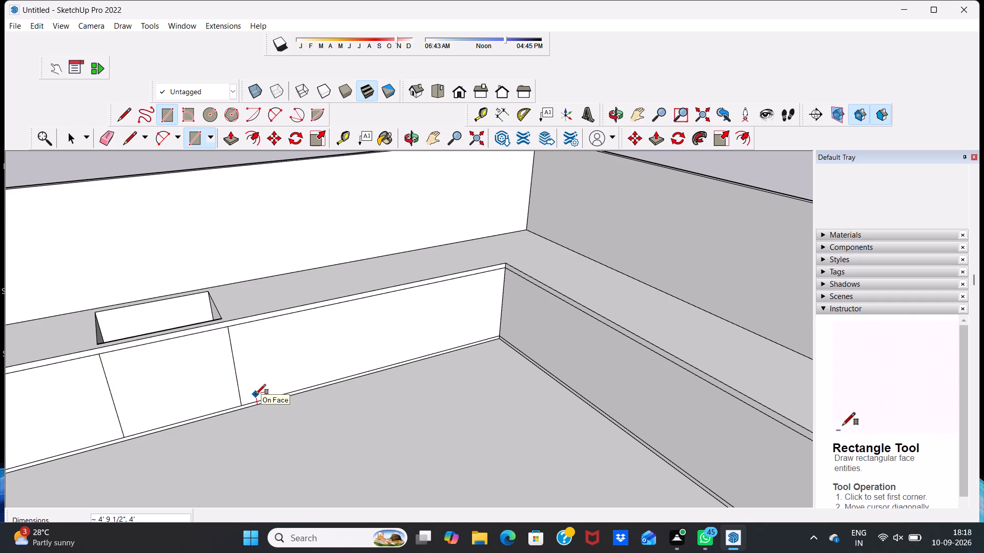
{"action": "key", "text": "space"}
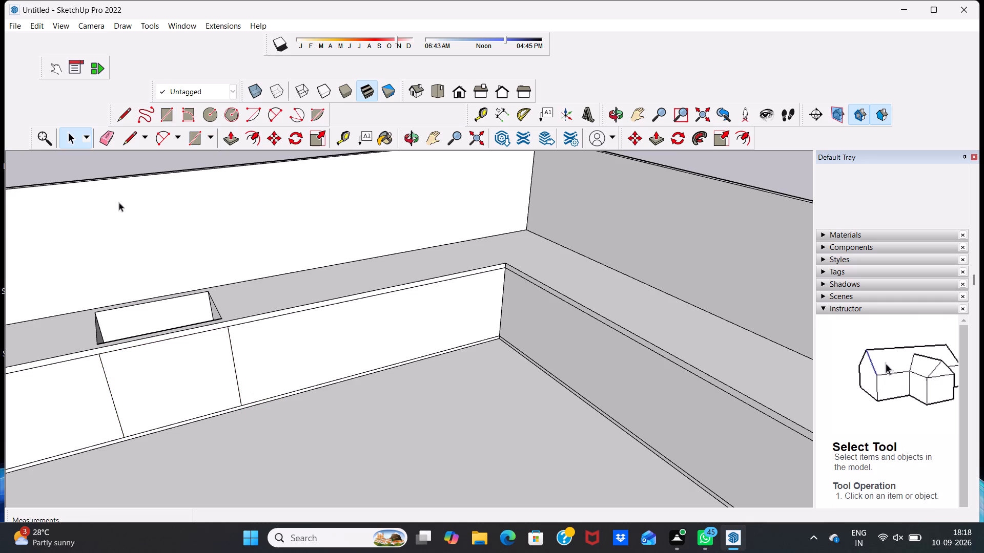
Draw a 4' line from top to bottom through the middle of the front rectangle, splitting it into two door panels.
{"action": "left_click", "coordinate": [133, 133]}
{"action": "scroll", "coordinate": [174, 339], "scroll_direction": "up", "scroll_amount": 4}
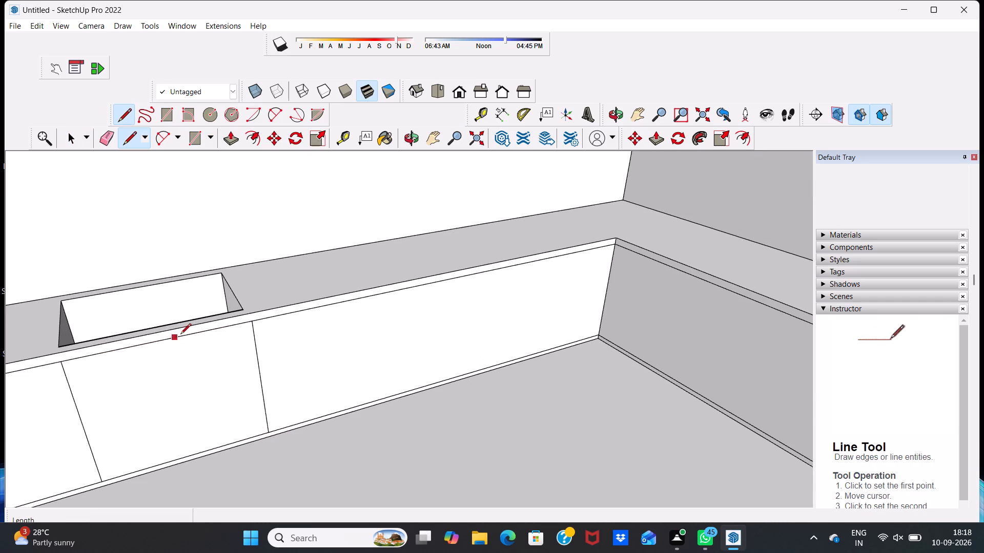
{"action": "left_click", "coordinate": [165, 341]}
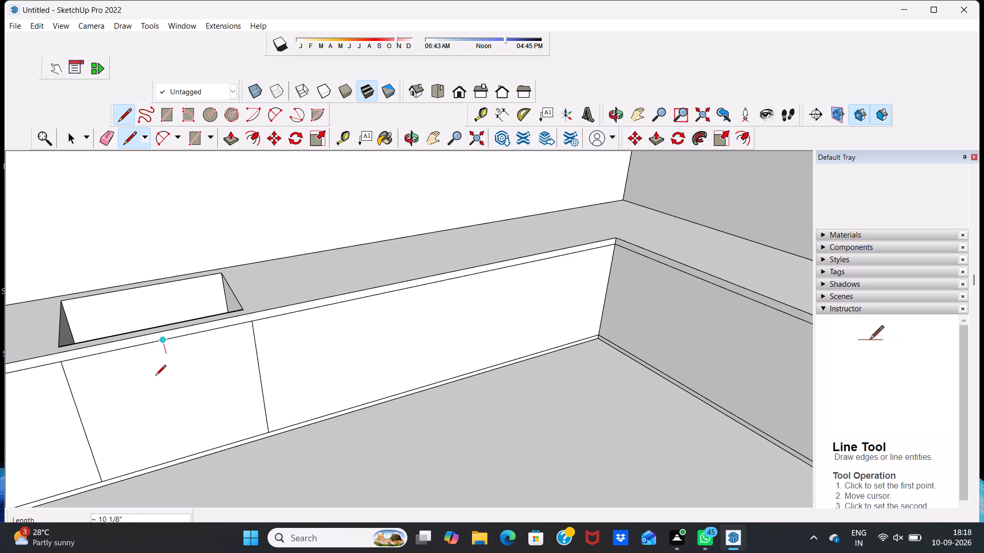
{"action": "left_click", "coordinate": [191, 452]}
{"action": "scroll", "coordinate": [214, 339], "scroll_direction": "down", "scroll_amount": 4}
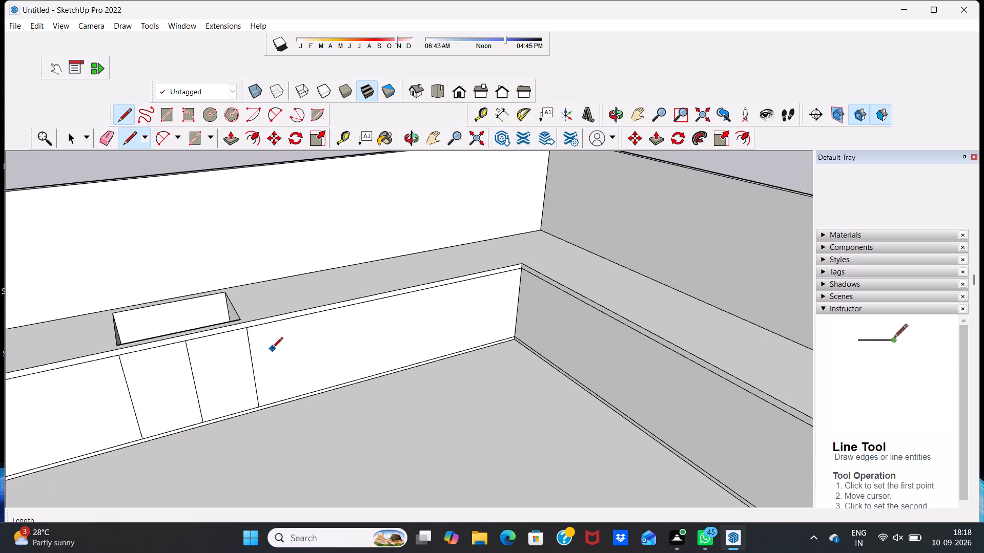
{"action": "key", "text": "space"}
Draw an inset rectangle about 1' 8 11/16" wide by 3' 3/4" high inside the left door panel below the basin.
{"action": "scroll", "coordinate": [250, 344], "scroll_direction": "down", "scroll_amount": 5}
{"action": "middle_click_drag", "start_coordinate": [227, 400], "coordinate": [227, 400]}
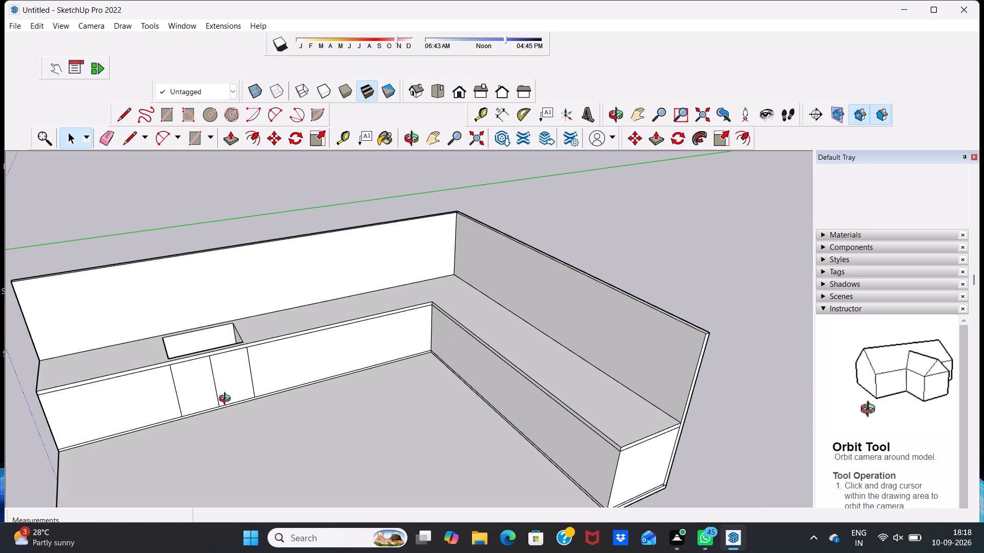
{"action": "middle_click_drag", "start_coordinate": [227, 400], "coordinate": [146, 406]}
{"action": "scroll", "coordinate": [211, 335], "scroll_direction": "up", "scroll_amount": 10}
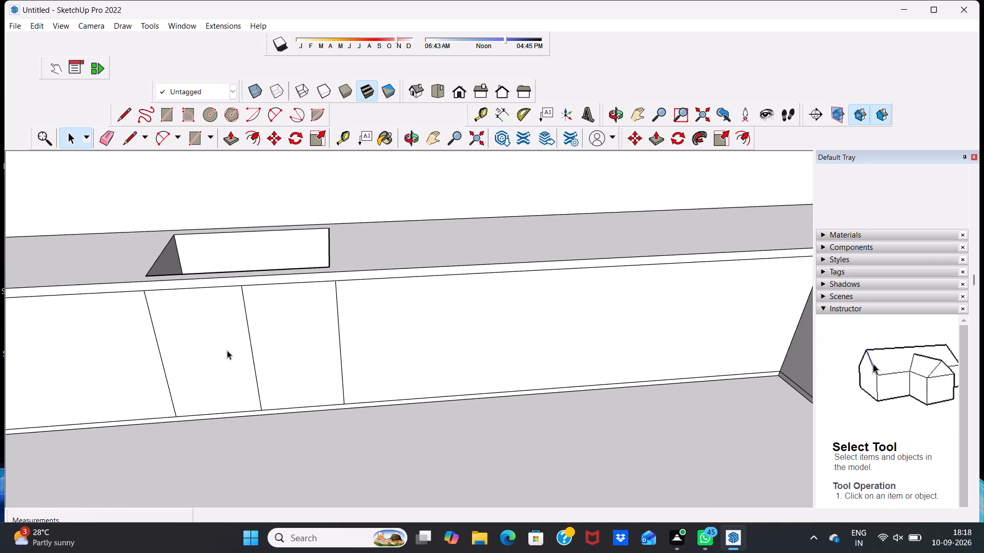
{"action": "scroll", "coordinate": [200, 282], "scroll_direction": "down", "scroll_amount": 1}
{"action": "middle_click_drag", "start_coordinate": [234, 321], "coordinate": [282, 343]}
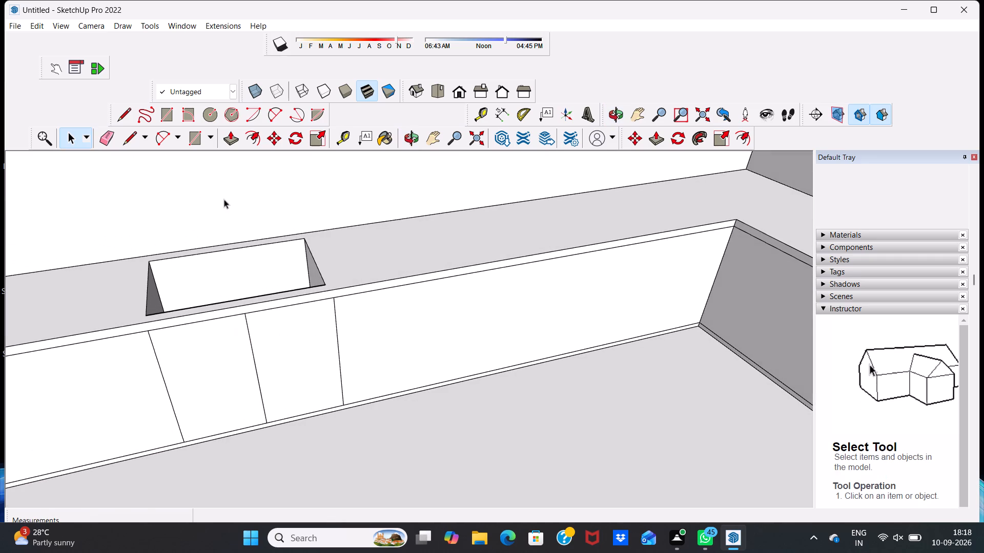
{"action": "left_click", "coordinate": [164, 111]}
{"action": "scroll", "coordinate": [197, 350], "scroll_direction": "up", "scroll_amount": 1}
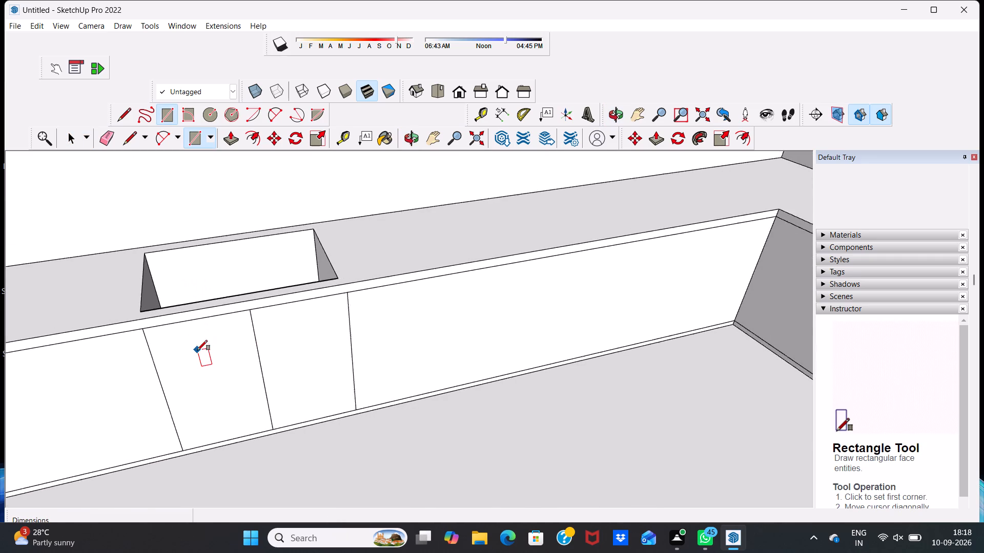
{"action": "scroll", "coordinate": [197, 350], "scroll_direction": "up", "scroll_amount": 3}
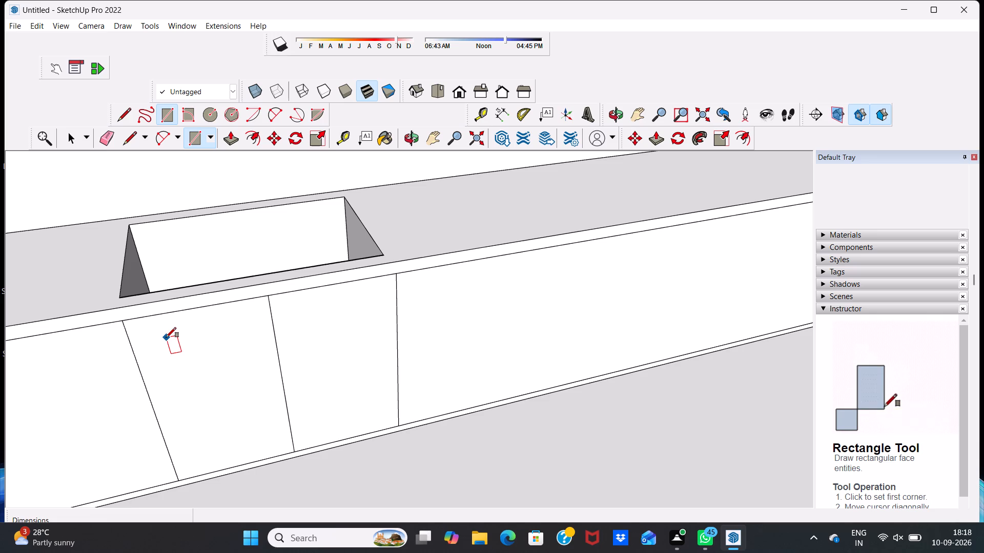
{"action": "left_click", "coordinate": [152, 337]}
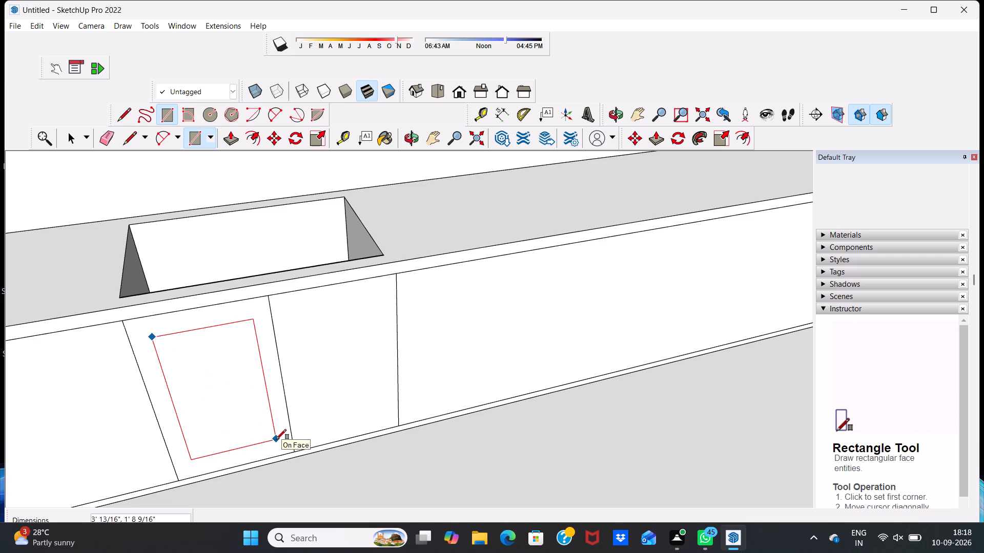
{"action": "scroll", "coordinate": [276, 439], "scroll_direction": "up", "scroll_amount": 2}
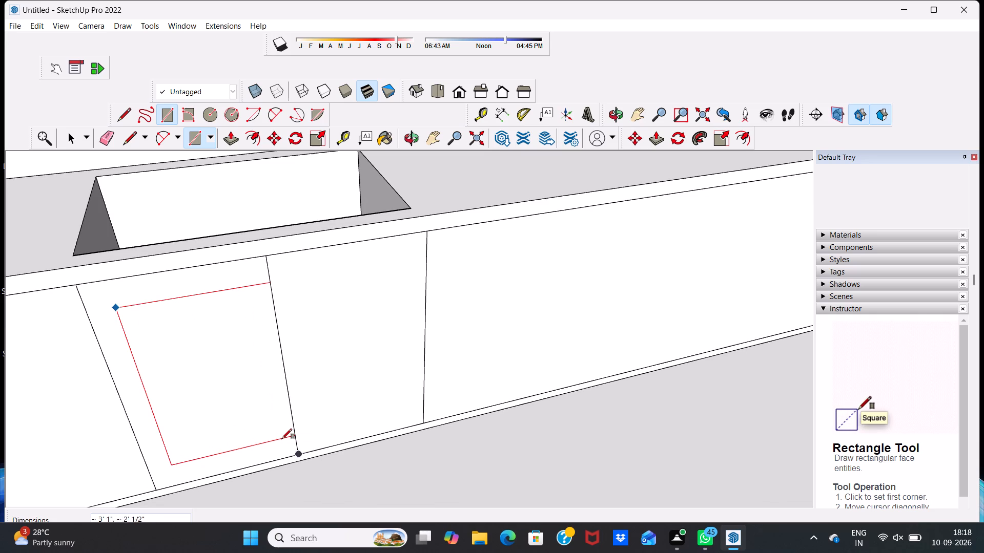
{"action": "left_click", "coordinate": [277, 439]}
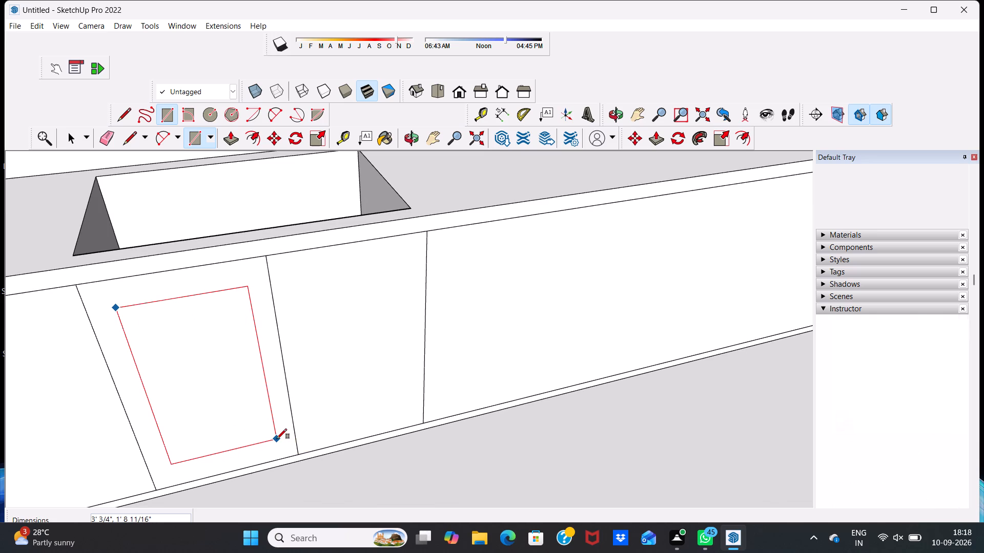
Draw an inset rectangle about 1' 8 1/16" wide by 2' 10 3/16" high inside the right door panel below the basin.
{"action": "scroll", "coordinate": [187, 303], "scroll_direction": "down", "scroll_amount": 5}
{"action": "scroll", "coordinate": [242, 308], "scroll_direction": "down", "scroll_amount": 4}
{"action": "scroll", "coordinate": [281, 334], "scroll_direction": "down", "scroll_amount": 1}
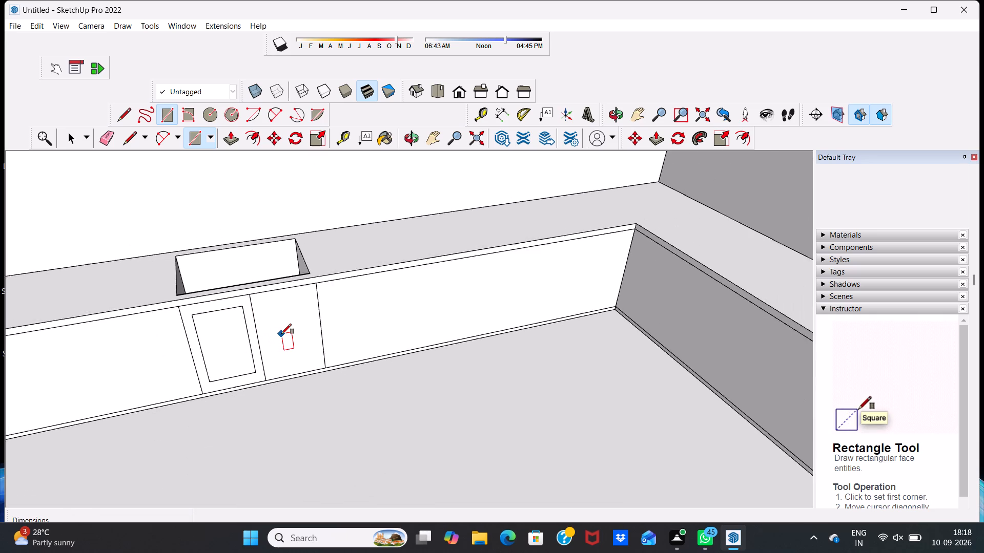
{"action": "scroll", "coordinate": [281, 334], "scroll_direction": "down", "scroll_amount": 3}
{"action": "scroll", "coordinate": [279, 337], "scroll_direction": "up", "scroll_amount": 3}
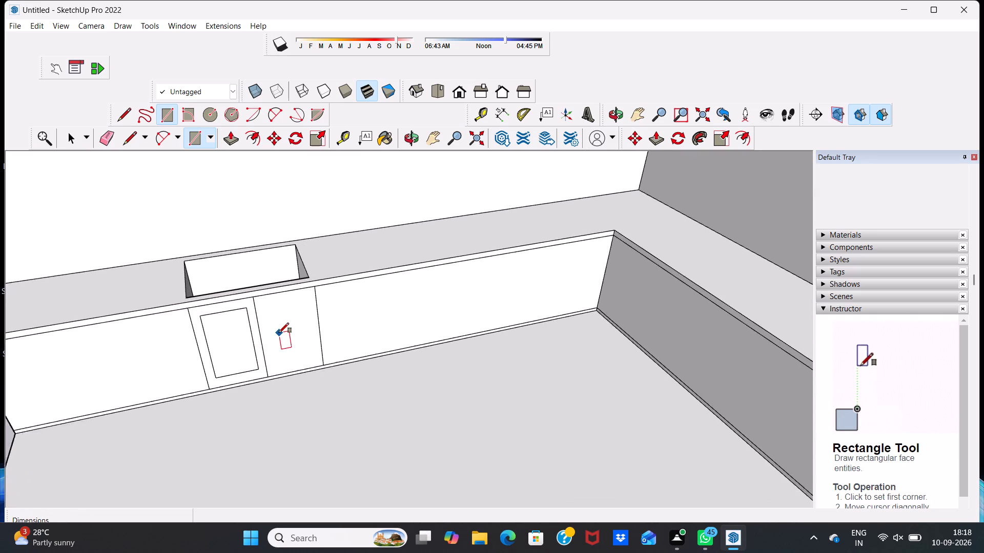
{"action": "left_click", "coordinate": [258, 307]}
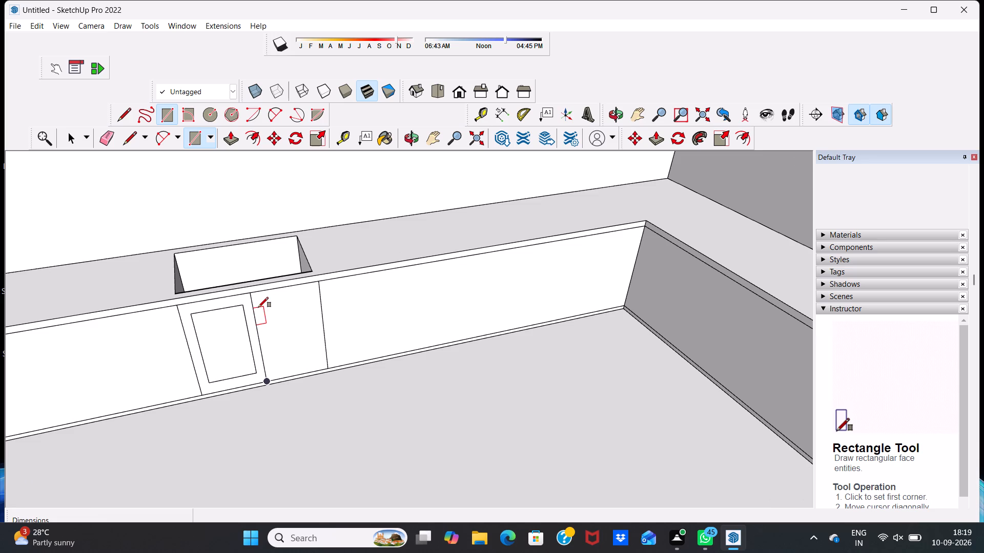
{"action": "key", "text": "space"}
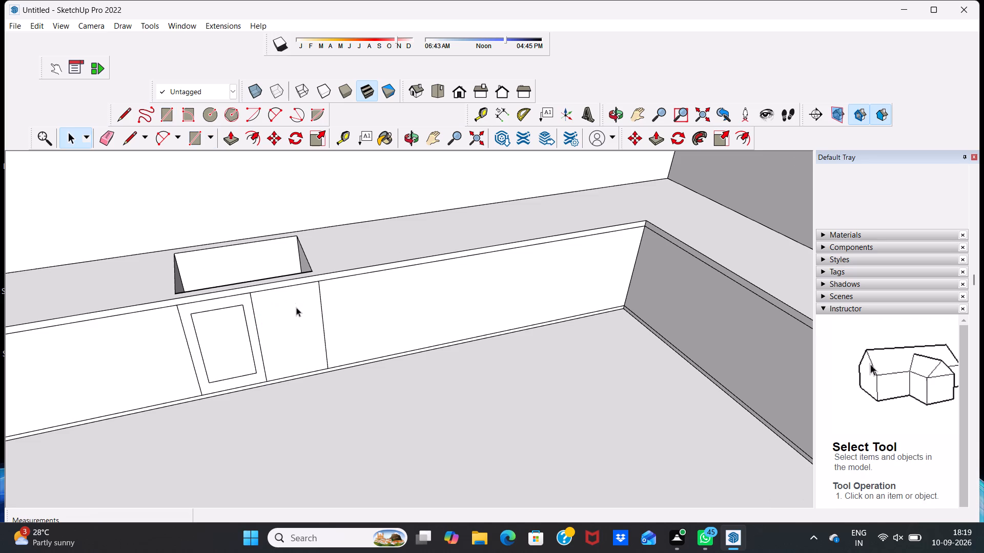
{"action": "left_click", "coordinate": [171, 114]}
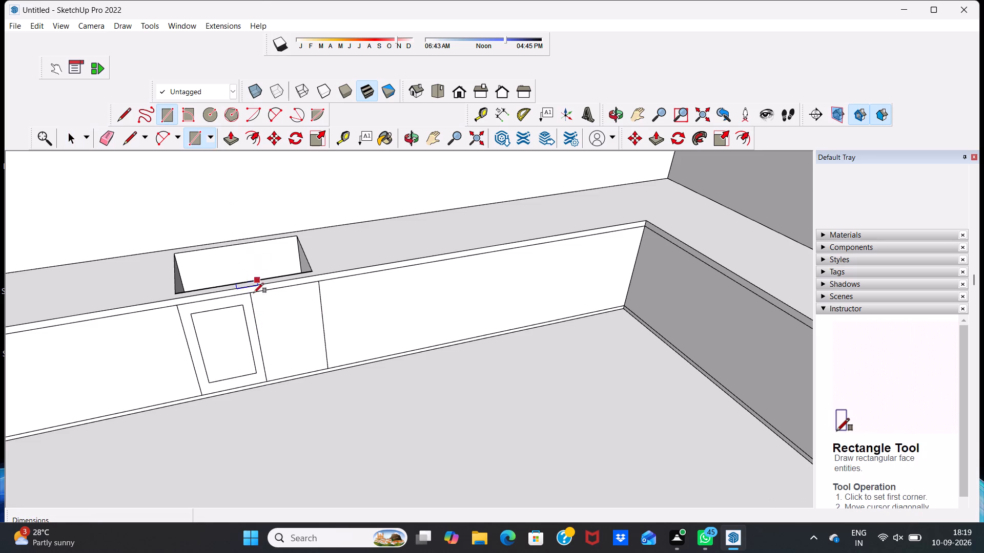
{"action": "scroll", "coordinate": [231, 360], "scroll_direction": "up", "scroll_amount": 5}
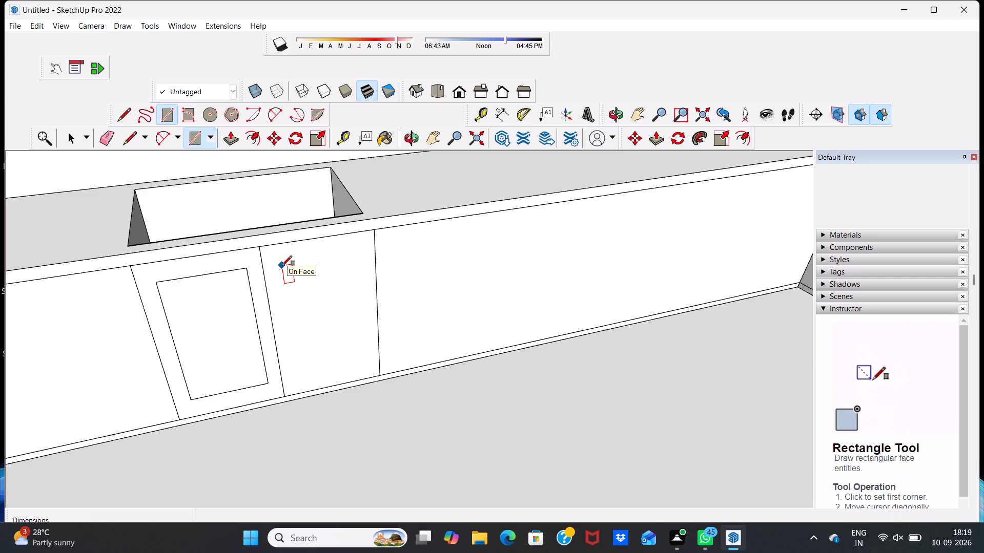
{"action": "left_click", "coordinate": [282, 266]}
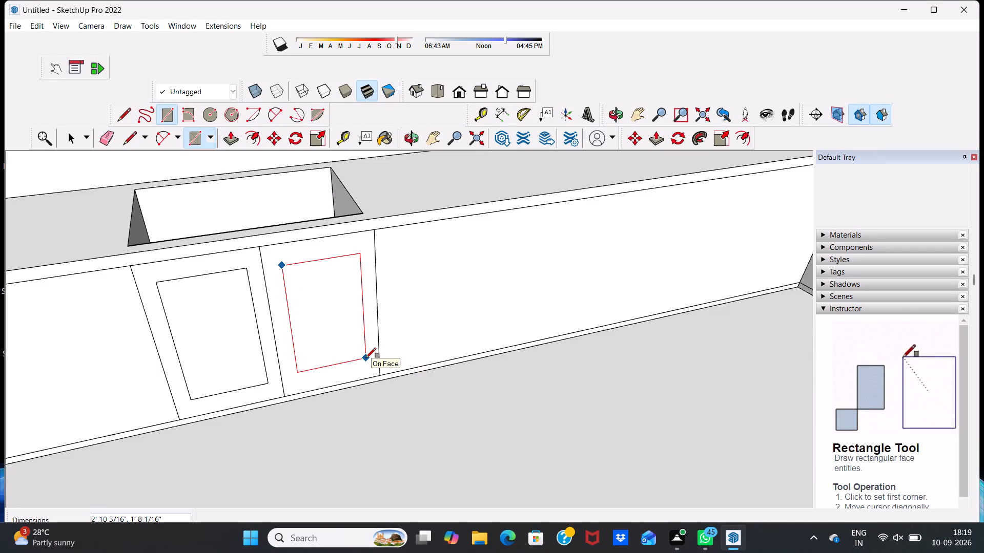
{"action": "left_click", "coordinate": [366, 358]}
{"action": "scroll", "coordinate": [407, 363], "scroll_direction": "down", "scroll_amount": 3}
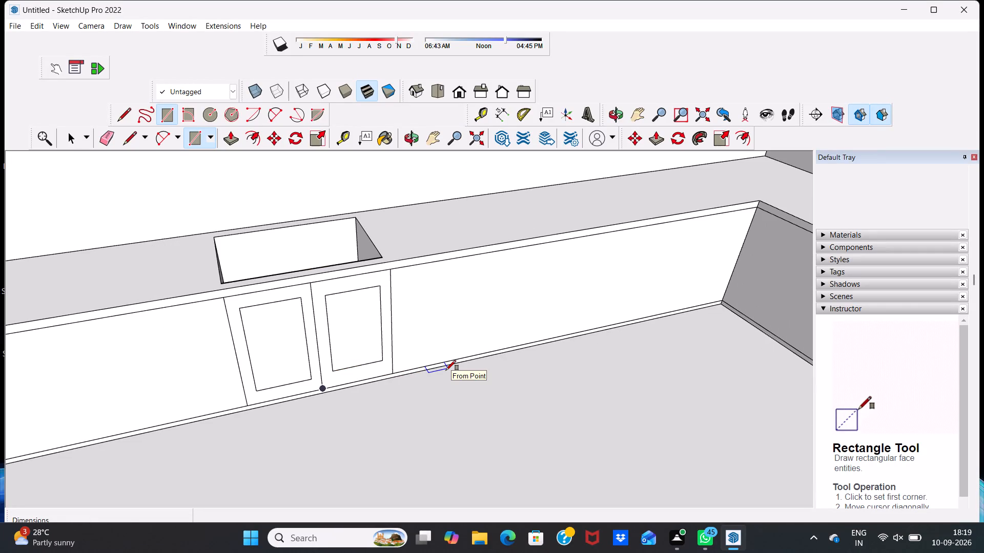
{"action": "key", "text": "space"}
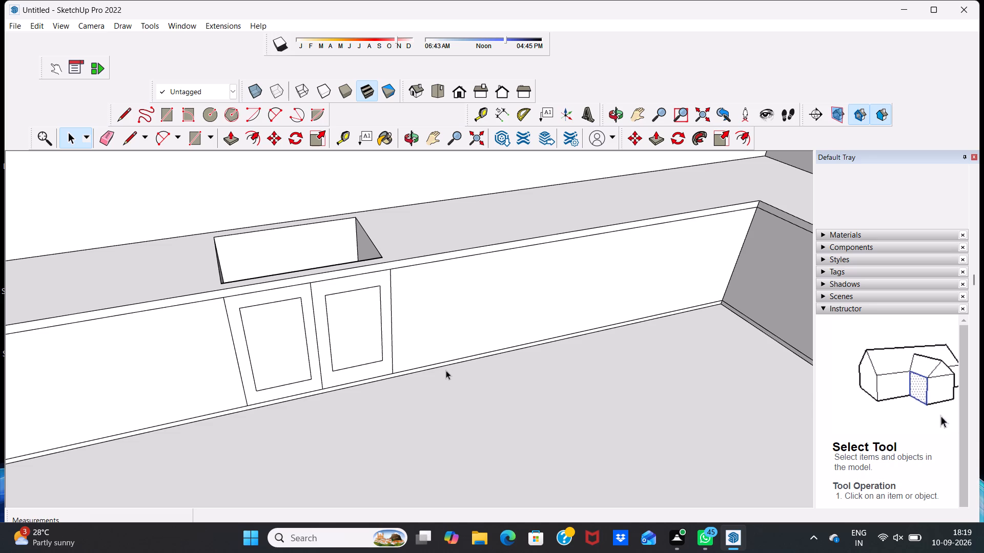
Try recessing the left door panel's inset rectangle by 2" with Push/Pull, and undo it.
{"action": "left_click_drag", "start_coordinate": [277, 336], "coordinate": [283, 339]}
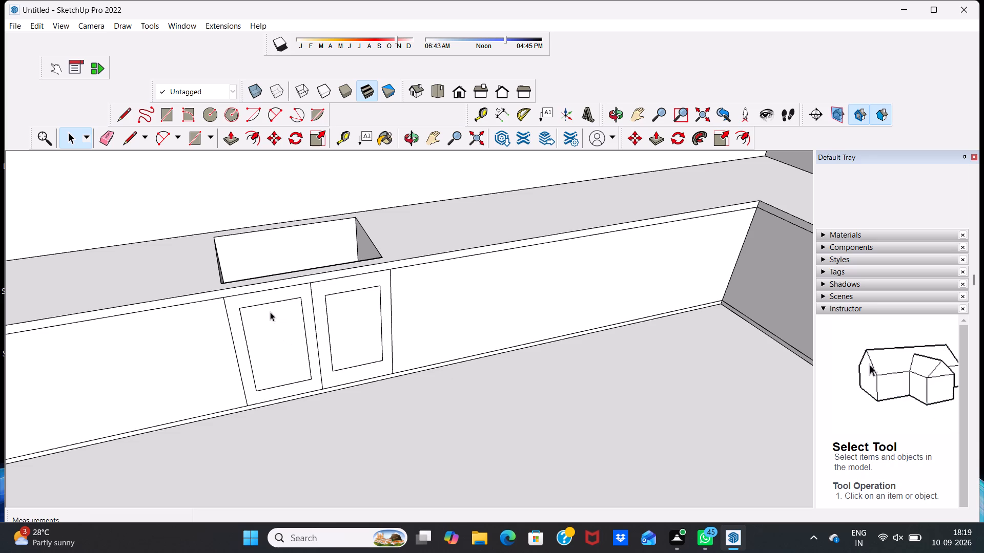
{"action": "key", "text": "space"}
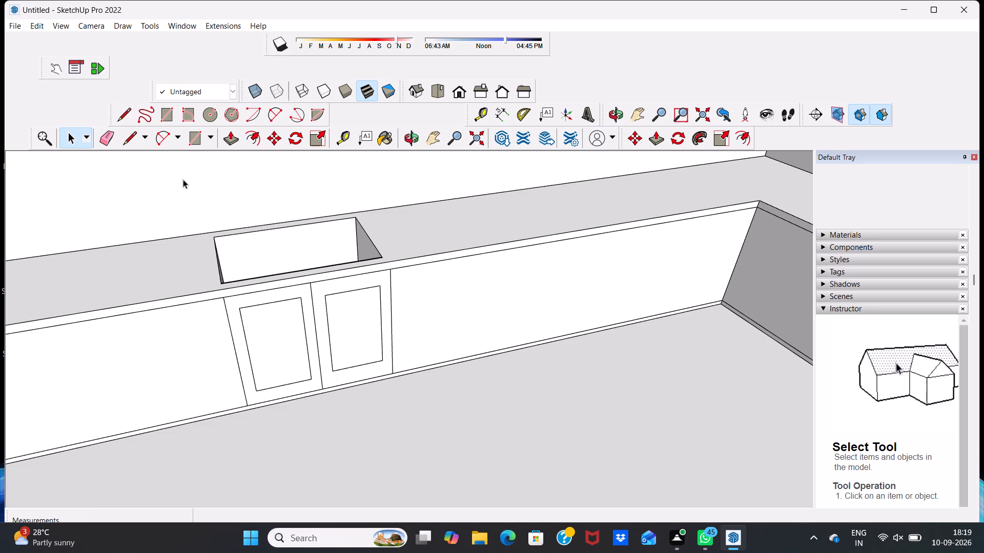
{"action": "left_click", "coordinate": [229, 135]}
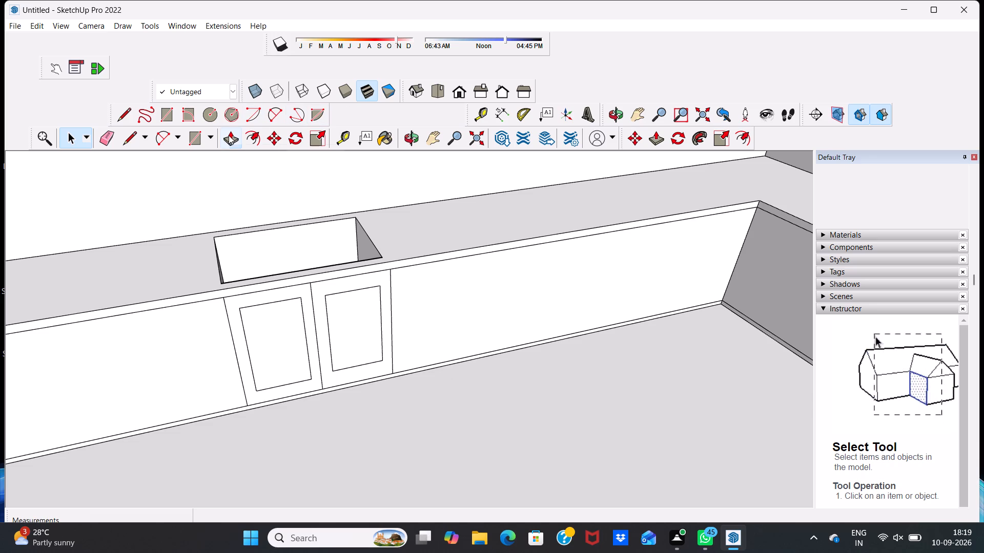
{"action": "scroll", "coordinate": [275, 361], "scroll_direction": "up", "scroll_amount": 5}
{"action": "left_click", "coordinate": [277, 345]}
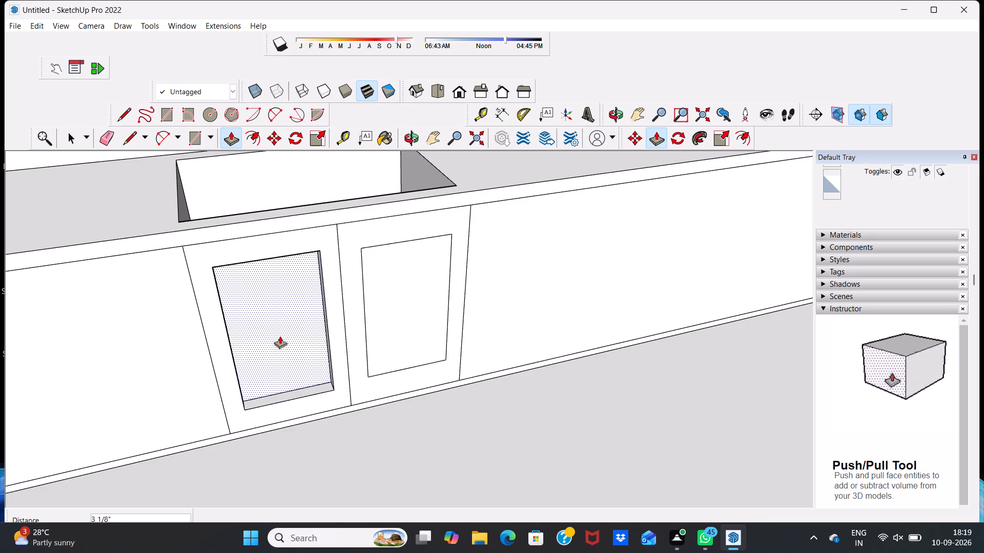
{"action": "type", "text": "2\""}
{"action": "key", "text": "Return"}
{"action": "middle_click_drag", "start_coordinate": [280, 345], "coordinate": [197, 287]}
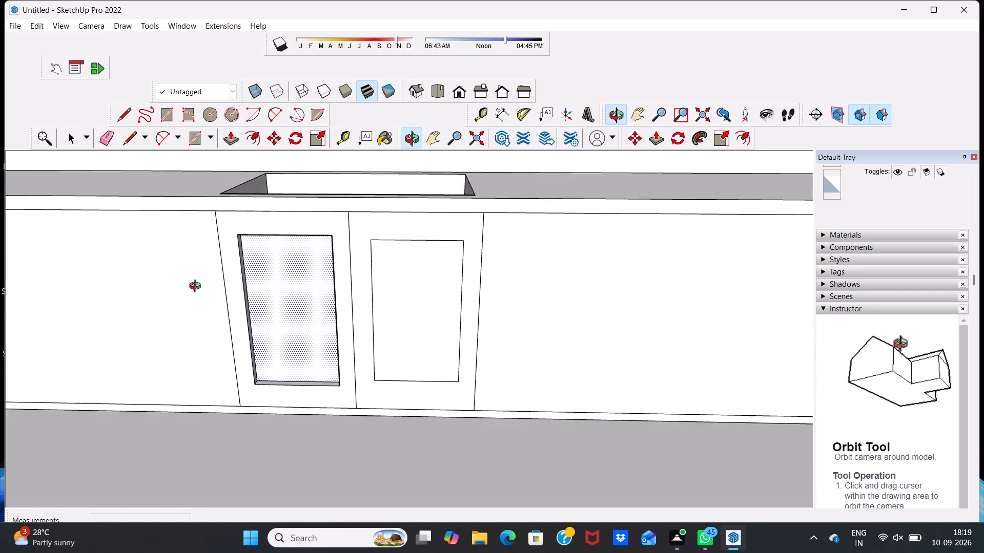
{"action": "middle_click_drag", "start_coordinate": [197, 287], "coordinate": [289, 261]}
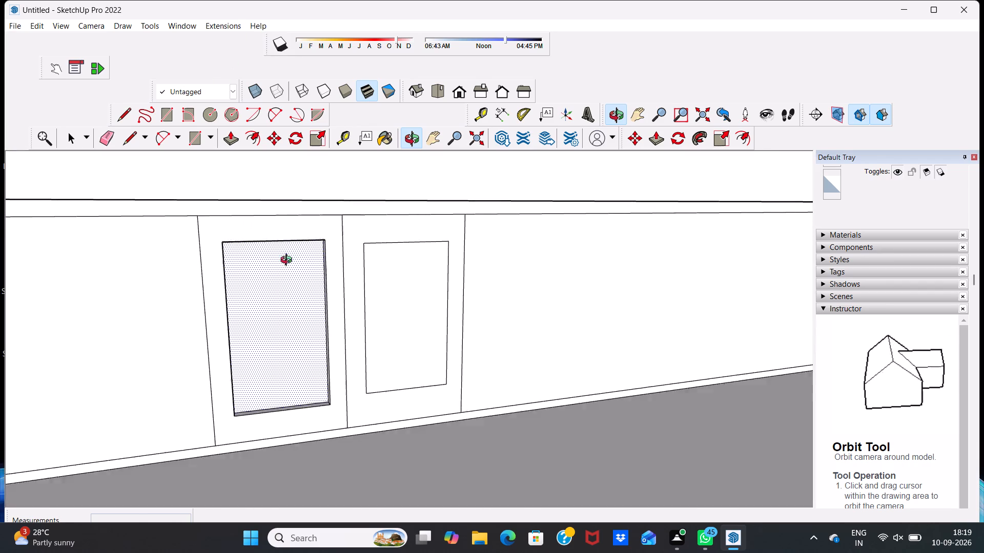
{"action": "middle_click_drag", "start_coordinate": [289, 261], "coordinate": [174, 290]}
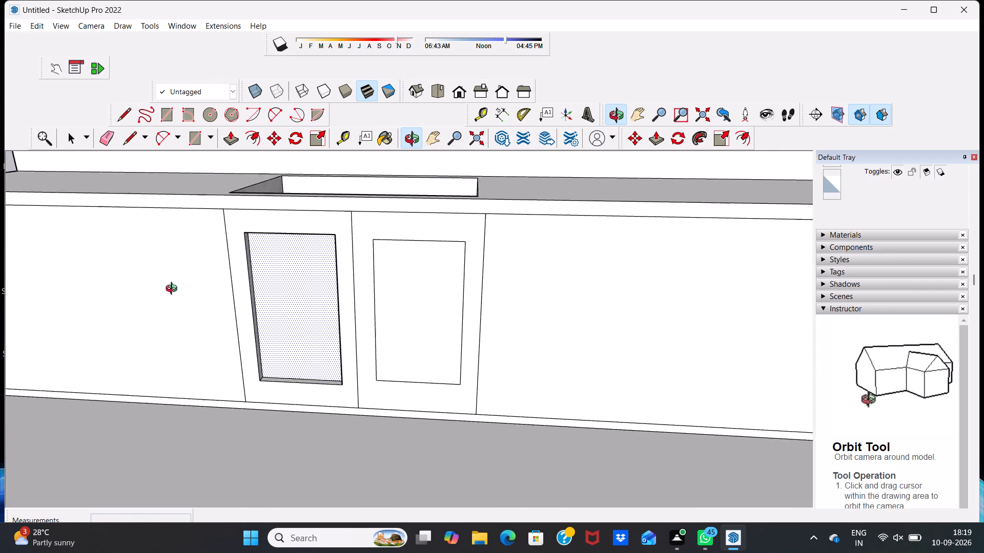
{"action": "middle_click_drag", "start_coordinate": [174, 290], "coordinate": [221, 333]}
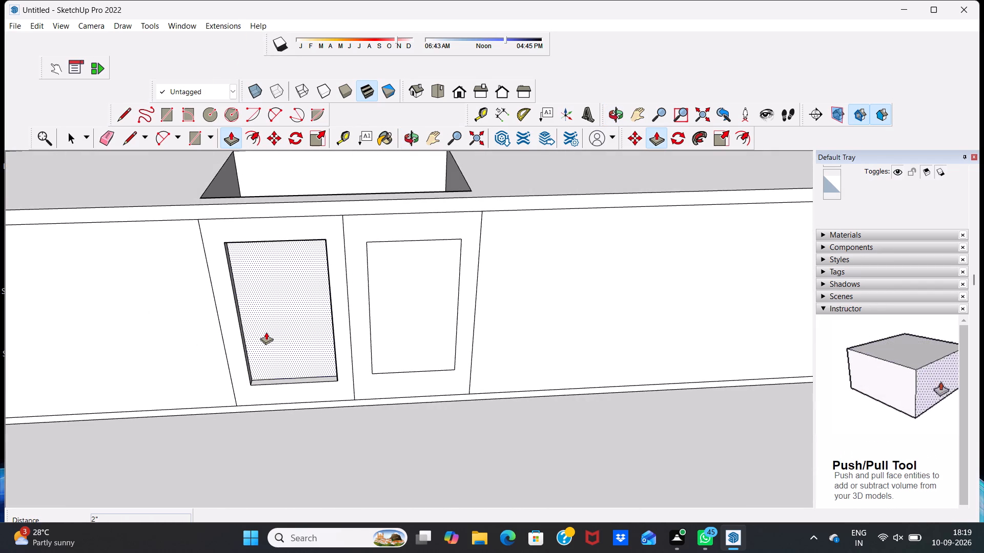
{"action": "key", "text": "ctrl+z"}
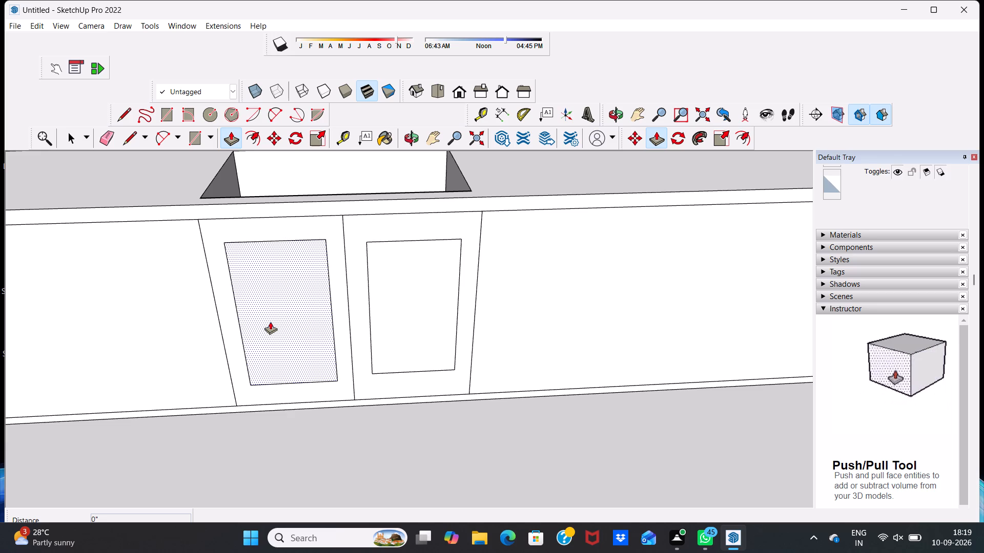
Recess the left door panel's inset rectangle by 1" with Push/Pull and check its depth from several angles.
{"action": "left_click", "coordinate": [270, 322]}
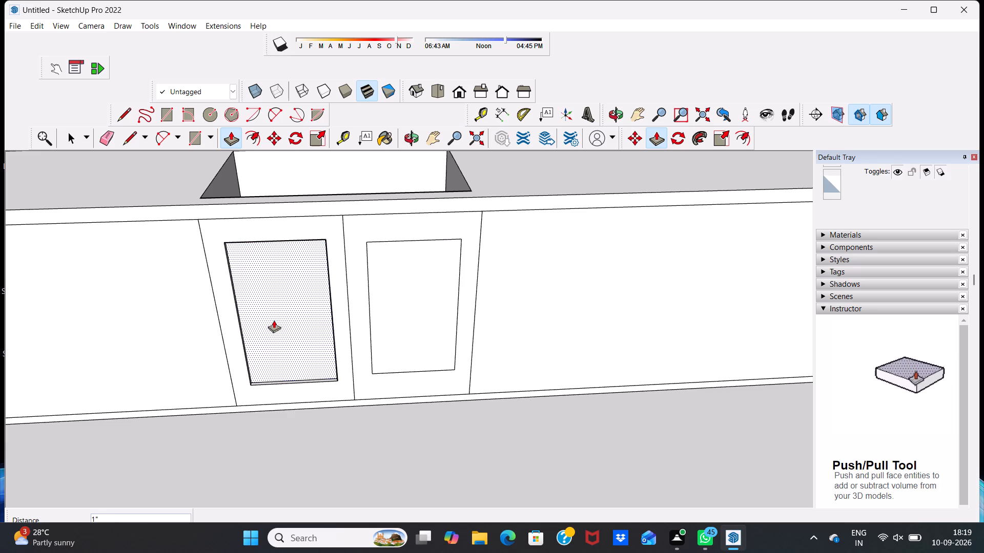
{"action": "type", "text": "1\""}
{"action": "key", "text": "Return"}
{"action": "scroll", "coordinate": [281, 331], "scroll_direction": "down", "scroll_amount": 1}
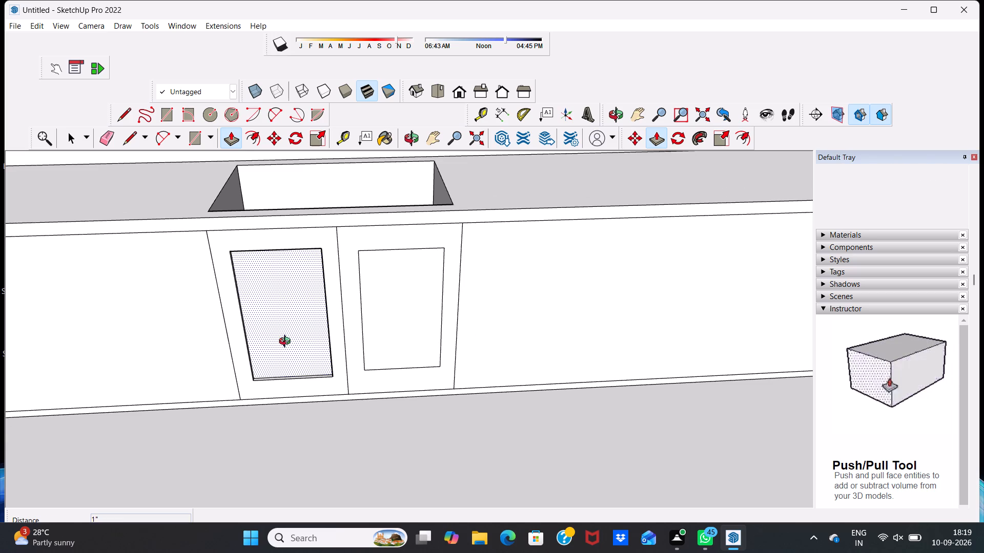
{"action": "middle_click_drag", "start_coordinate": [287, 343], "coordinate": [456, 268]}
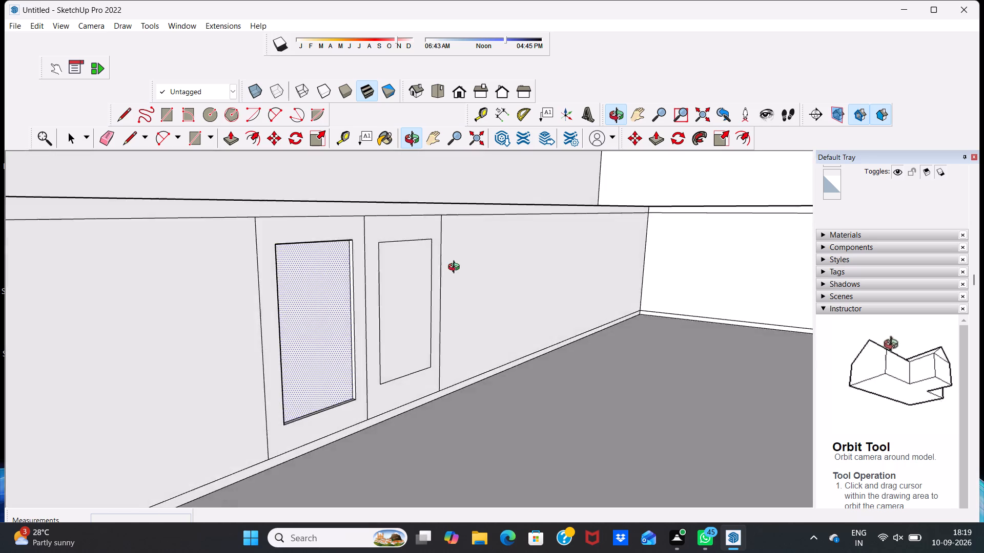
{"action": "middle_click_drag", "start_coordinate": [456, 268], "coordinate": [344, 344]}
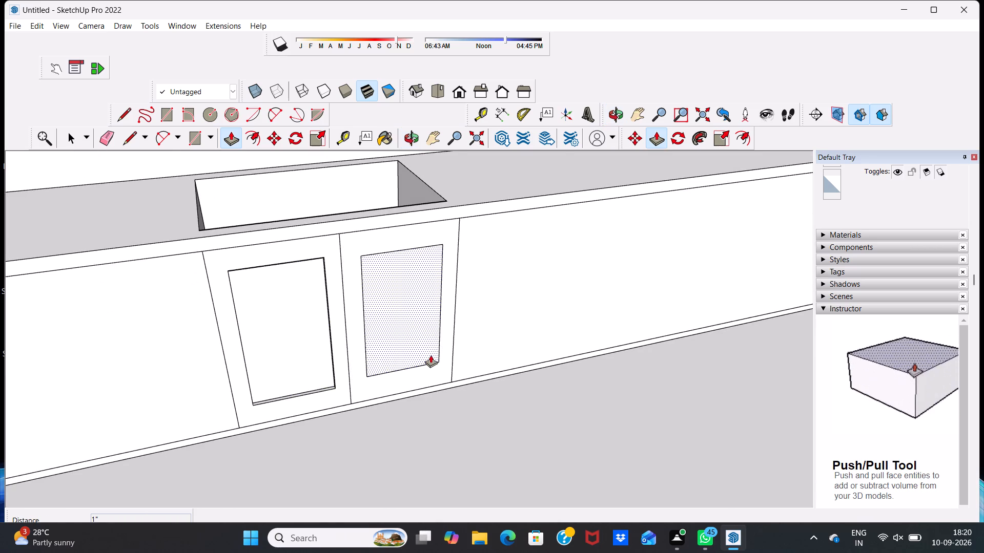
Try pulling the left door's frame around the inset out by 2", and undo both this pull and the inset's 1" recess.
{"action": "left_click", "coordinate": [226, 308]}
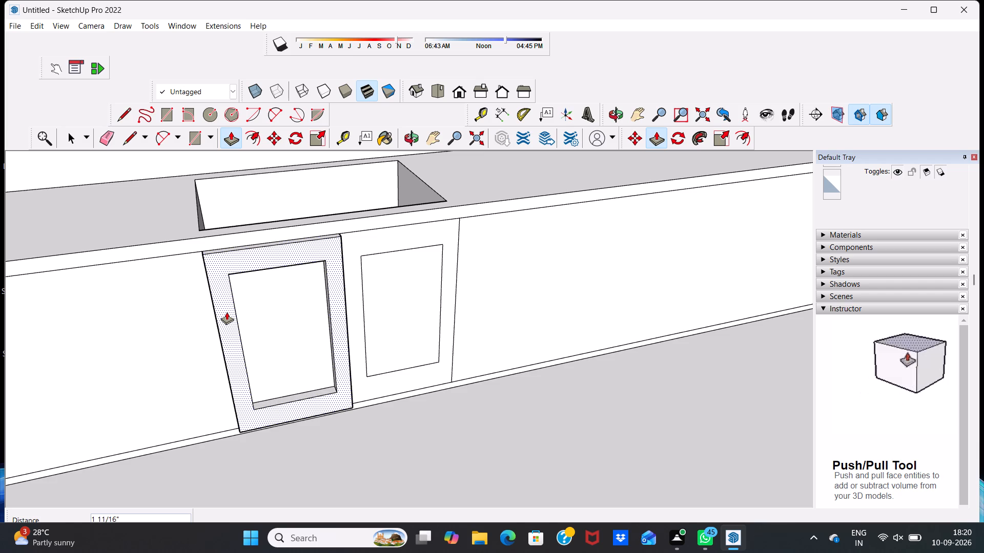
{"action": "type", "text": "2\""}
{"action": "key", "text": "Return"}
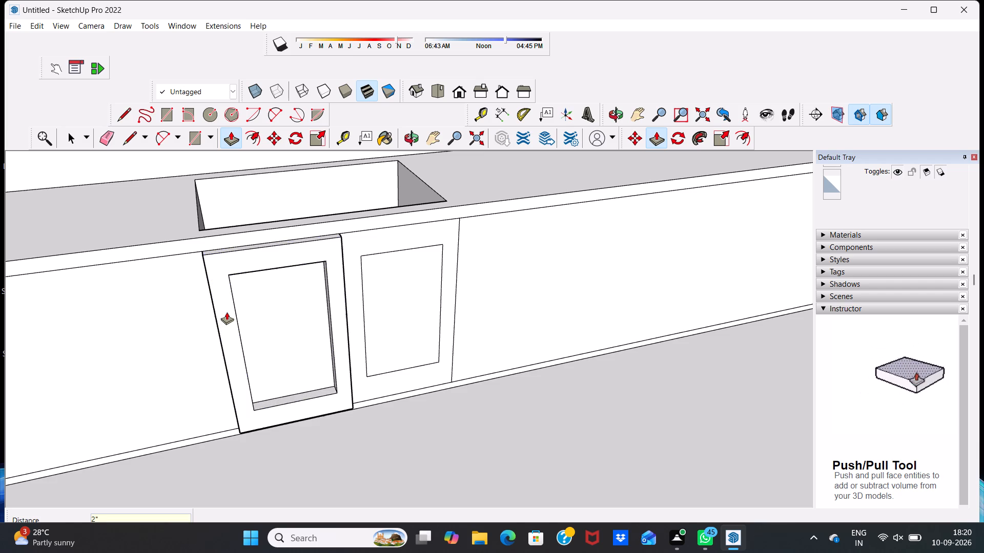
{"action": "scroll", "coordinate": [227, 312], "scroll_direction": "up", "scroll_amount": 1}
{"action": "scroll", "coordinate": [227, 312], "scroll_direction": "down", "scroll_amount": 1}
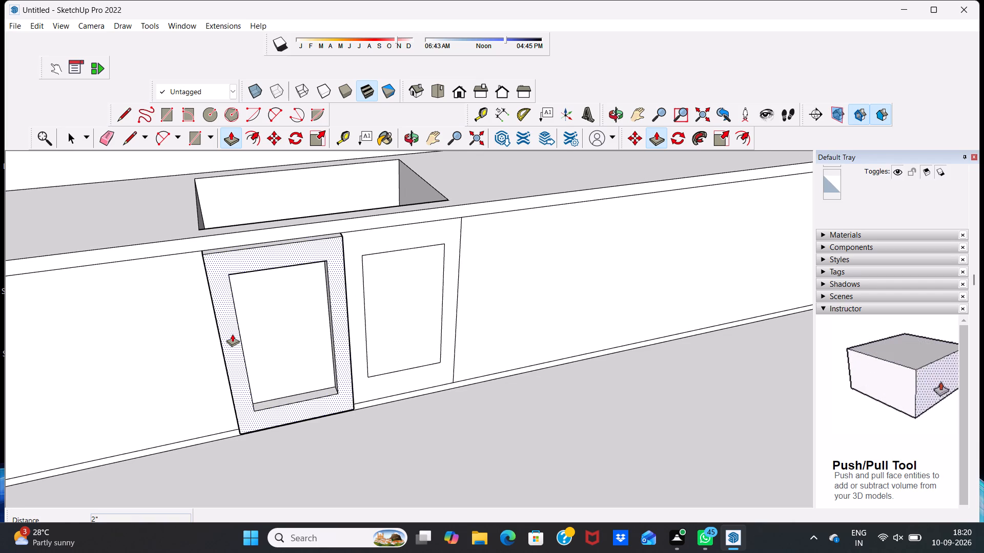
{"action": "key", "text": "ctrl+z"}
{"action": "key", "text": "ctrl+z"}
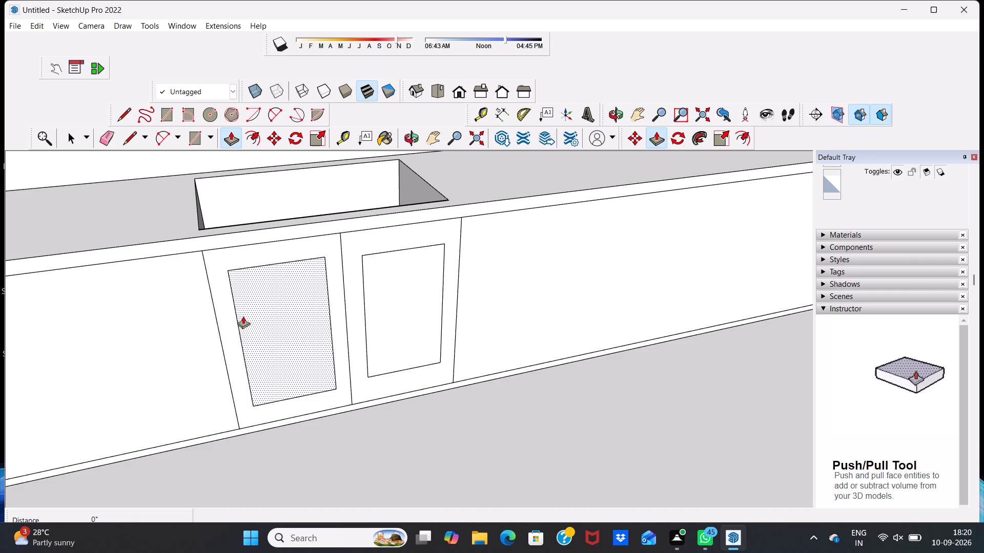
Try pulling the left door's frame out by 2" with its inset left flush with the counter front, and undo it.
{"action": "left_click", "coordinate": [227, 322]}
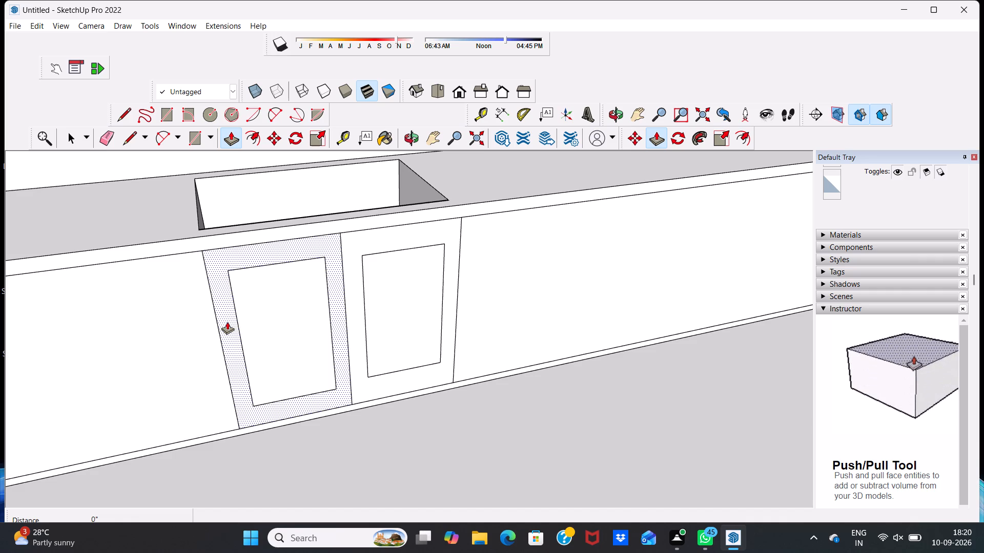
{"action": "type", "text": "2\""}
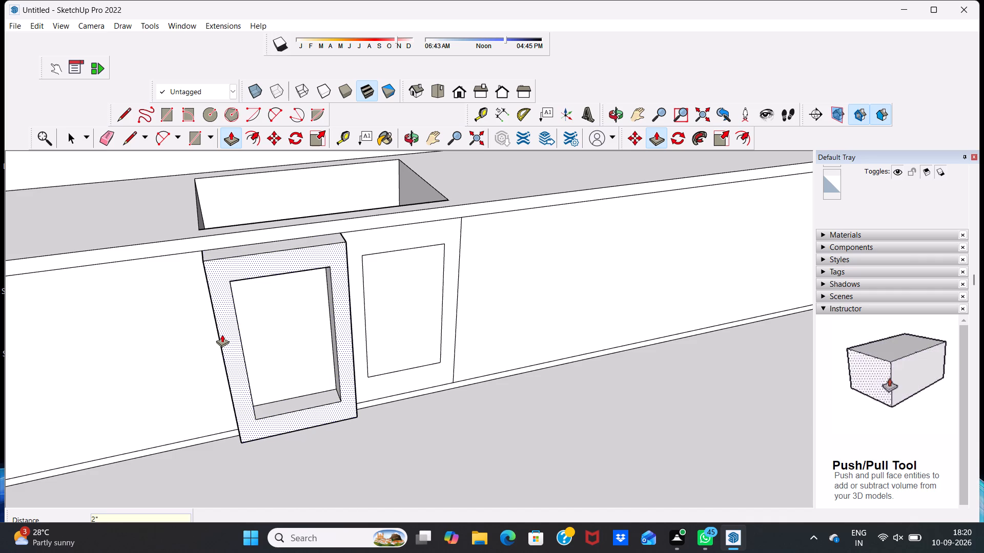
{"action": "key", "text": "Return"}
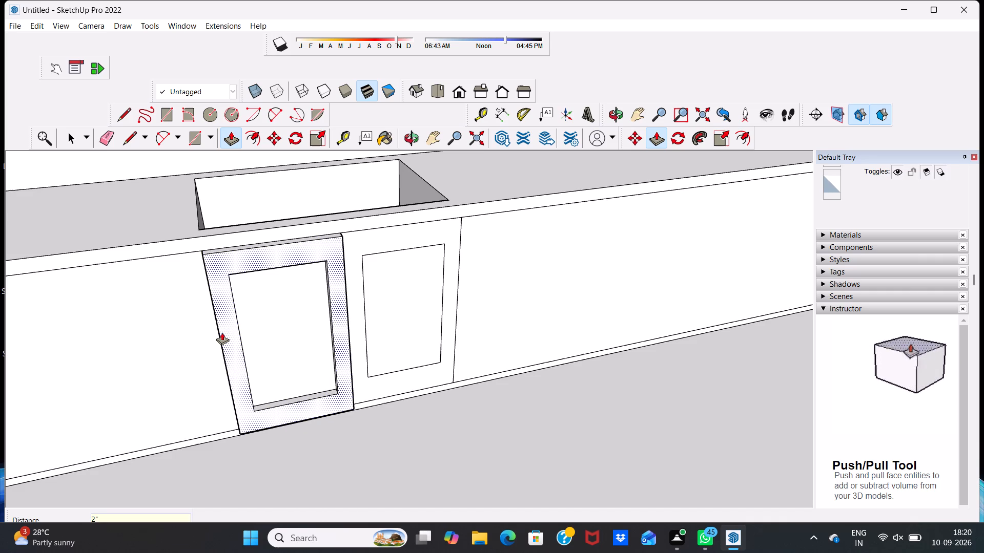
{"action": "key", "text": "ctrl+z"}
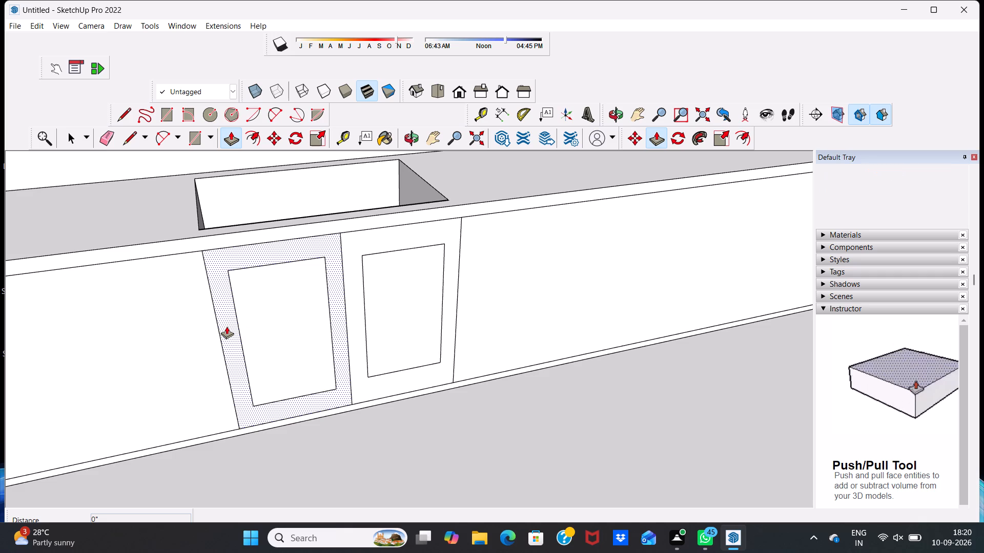
Pull the left door's frame around the inset rectangle out by 1" from the counter front.
{"action": "left_click", "coordinate": [227, 326]}
{"action": "type", "text": "1\""}
{"action": "key", "text": "Return"}
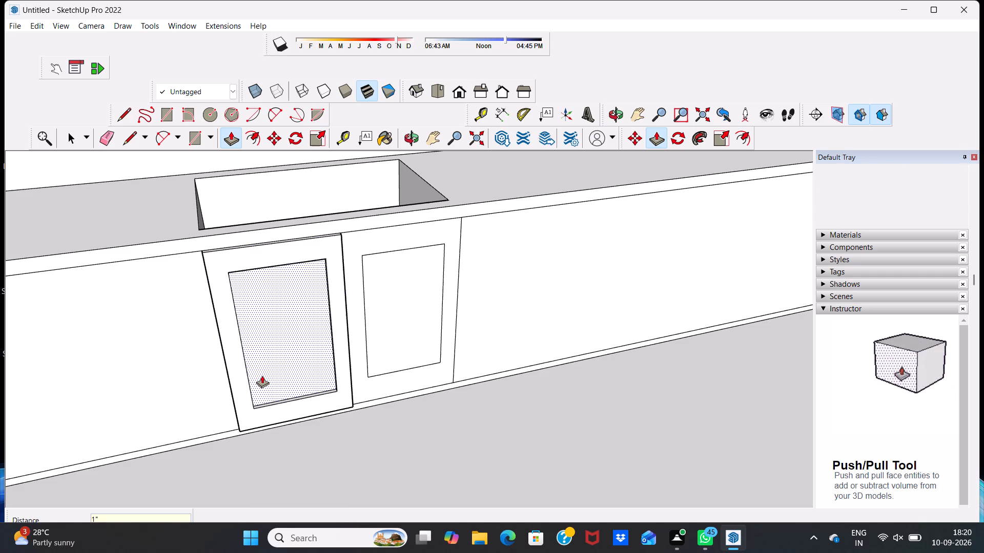
Pull the right door's frame around its inset rectangle out by 1" from the counter front.
{"action": "middle_click_drag", "start_coordinate": [262, 375], "coordinate": [368, 241]}
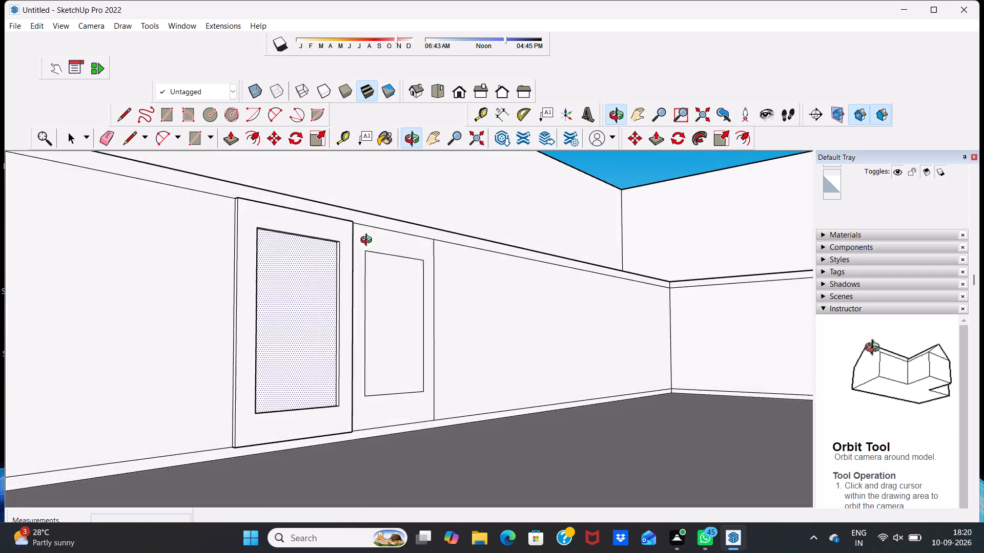
{"action": "middle_click_drag", "start_coordinate": [368, 241], "coordinate": [281, 295]}
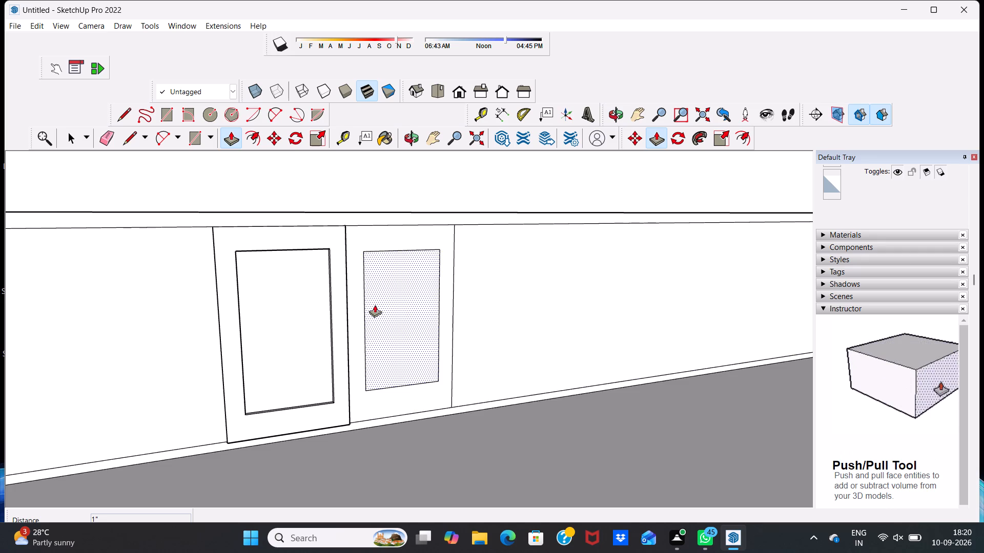
{"action": "left_click", "coordinate": [355, 293]}
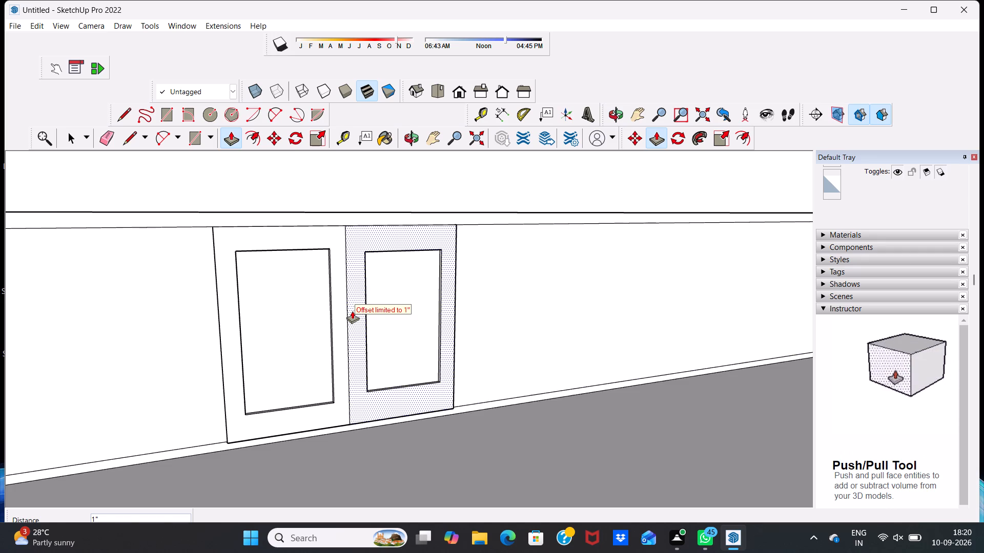
{"action": "type", "text": "1\""}
{"action": "key", "text": "Return"}
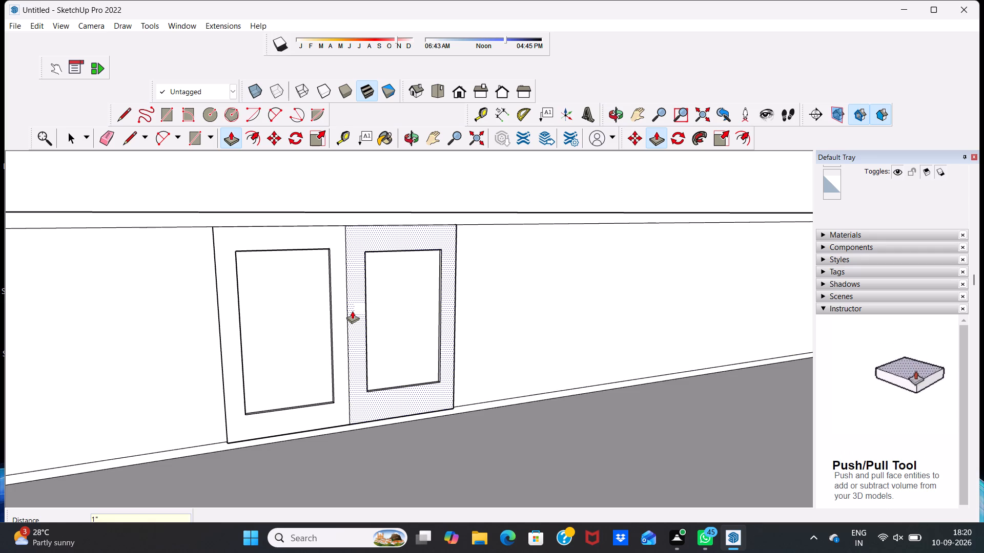
Examine the two raised-frame doors below the basin from several angles and distances.
{"action": "middle_click_drag", "start_coordinate": [352, 311], "coordinate": [555, 257]}
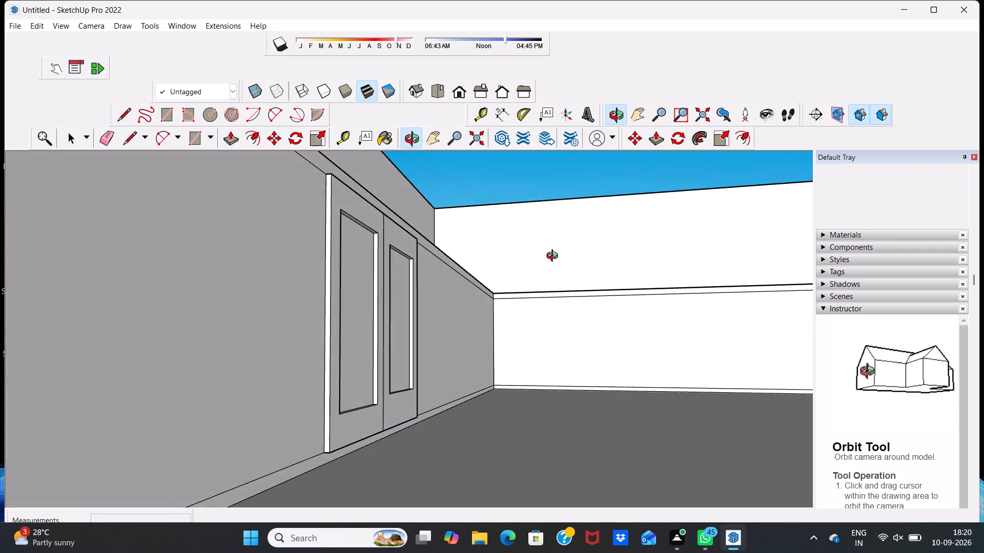
{"action": "middle_click_drag", "start_coordinate": [555, 257], "coordinate": [253, 345]}
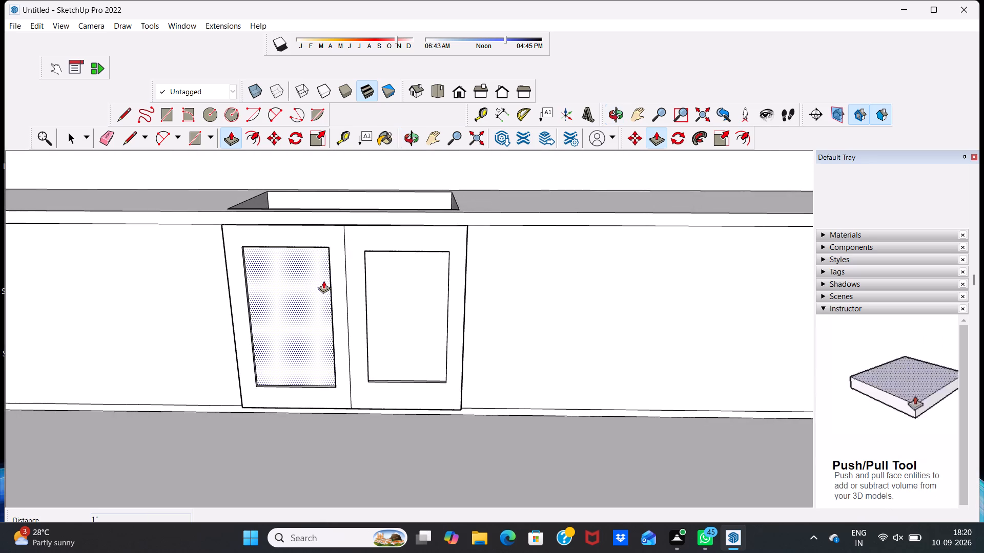
{"action": "scroll", "coordinate": [324, 280], "scroll_direction": "down", "scroll_amount": 5}
{"action": "middle_click_drag", "start_coordinate": [386, 258], "coordinate": [403, 406]}
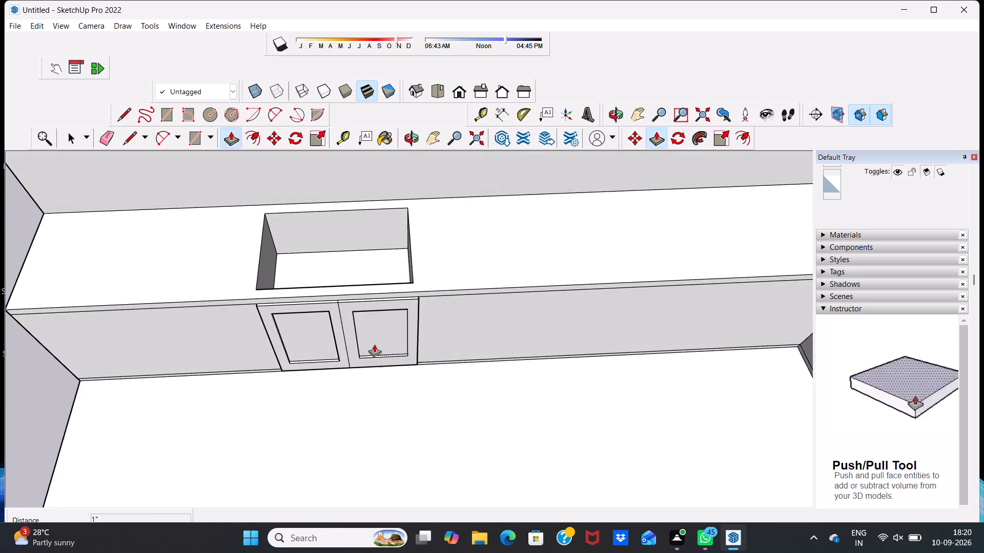
{"action": "scroll", "coordinate": [374, 343], "scroll_direction": "up", "scroll_amount": 5}
{"action": "scroll", "coordinate": [368, 329], "scroll_direction": "down", "scroll_amount": 4}
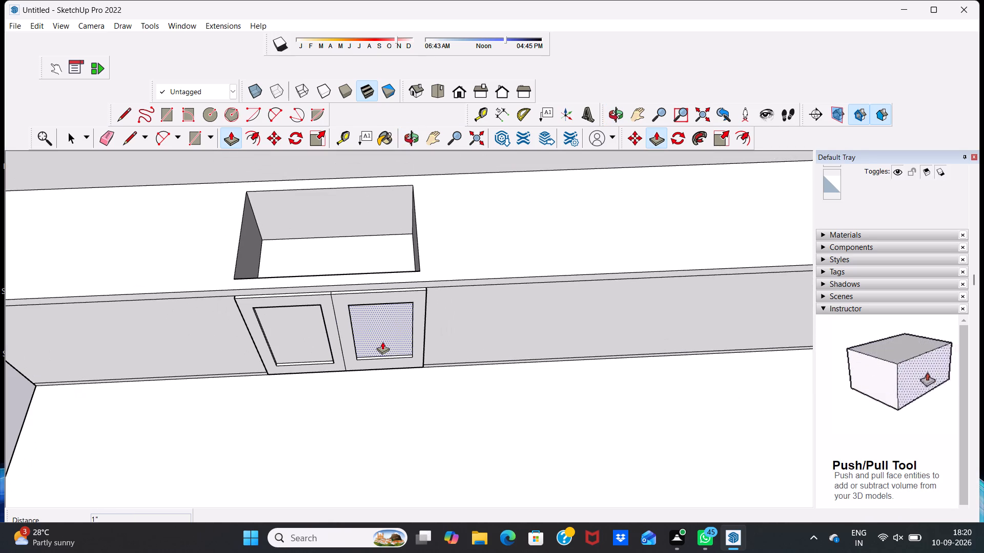
{"action": "key", "text": "space"}
{"action": "scroll", "coordinate": [434, 276], "scroll_direction": "down", "scroll_amount": 6}
{"action": "middle_click_drag", "start_coordinate": [440, 320], "coordinate": [418, 260]}
{"action": "scroll", "coordinate": [509, 280], "scroll_direction": "down", "scroll_amount": 1}
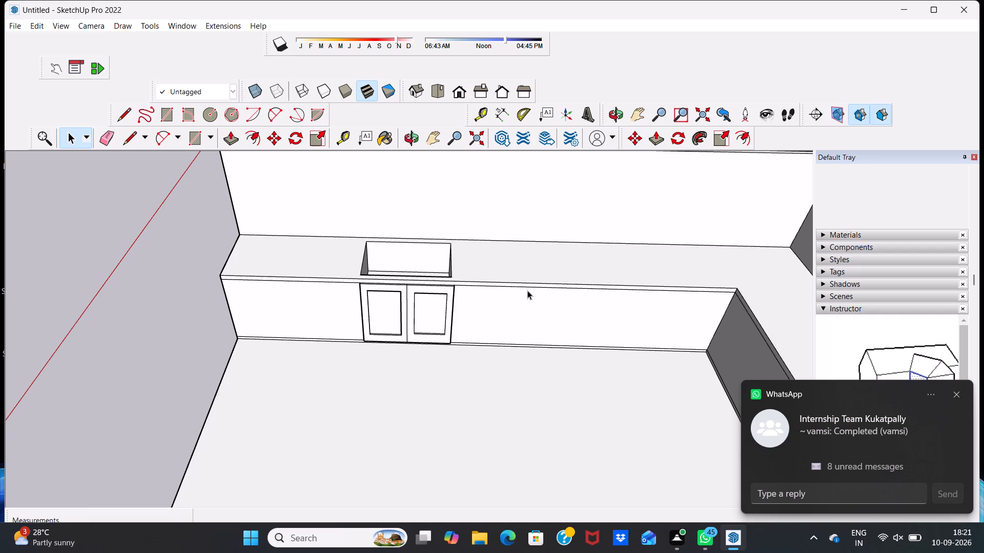
{"action": "scroll", "coordinate": [343, 295], "scroll_direction": "up", "scroll_amount": 4}
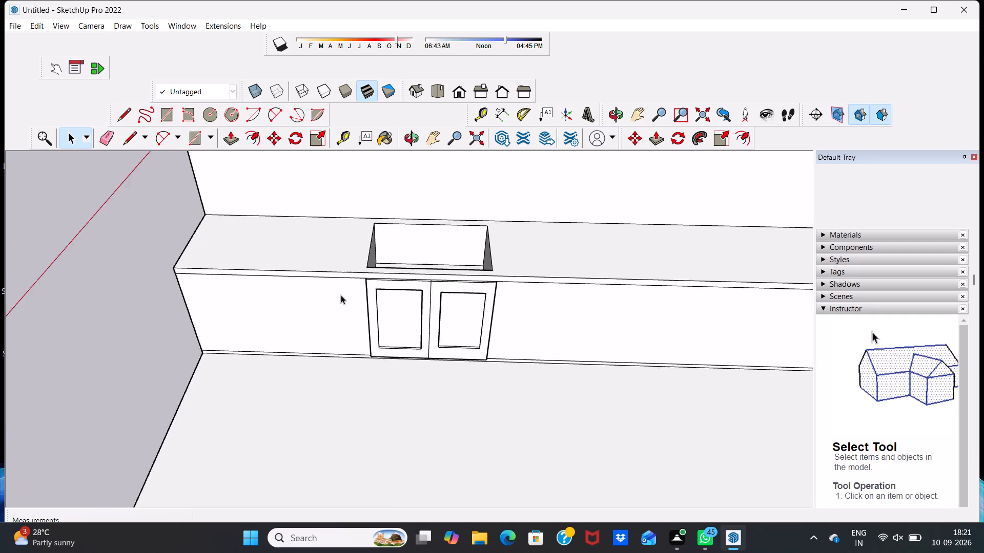
{"action": "scroll", "coordinate": [341, 295], "scroll_direction": "up", "scroll_amount": 3}
{"action": "scroll", "coordinate": [339, 296], "scroll_direction": "down", "scroll_amount": 4}
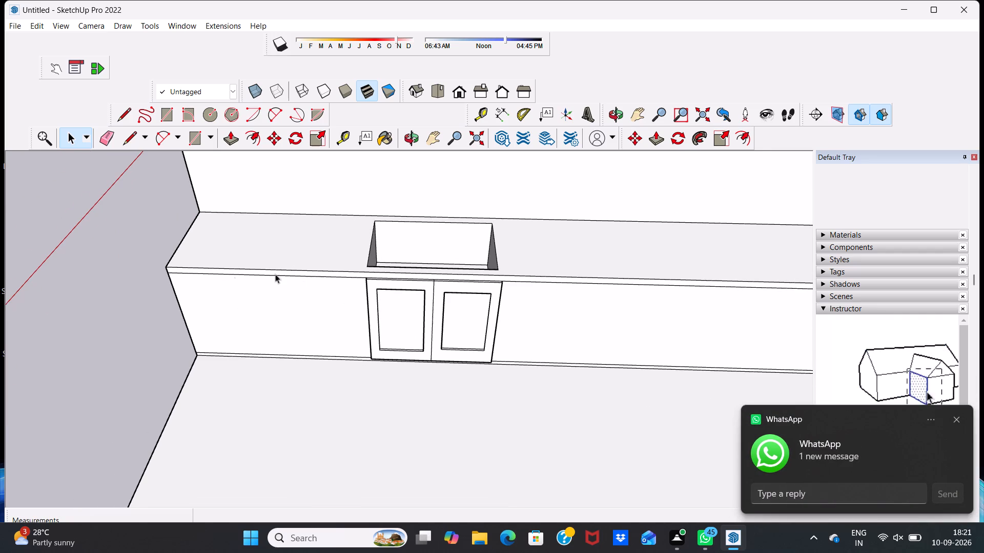
Draw a rectangle about 6' 3 1/8" by 4' on the counter front, ending at the left door's bottom outer corner.
{"action": "left_click", "coordinate": [161, 110]}
{"action": "scroll", "coordinate": [177, 290], "scroll_direction": "up", "scroll_amount": 7}
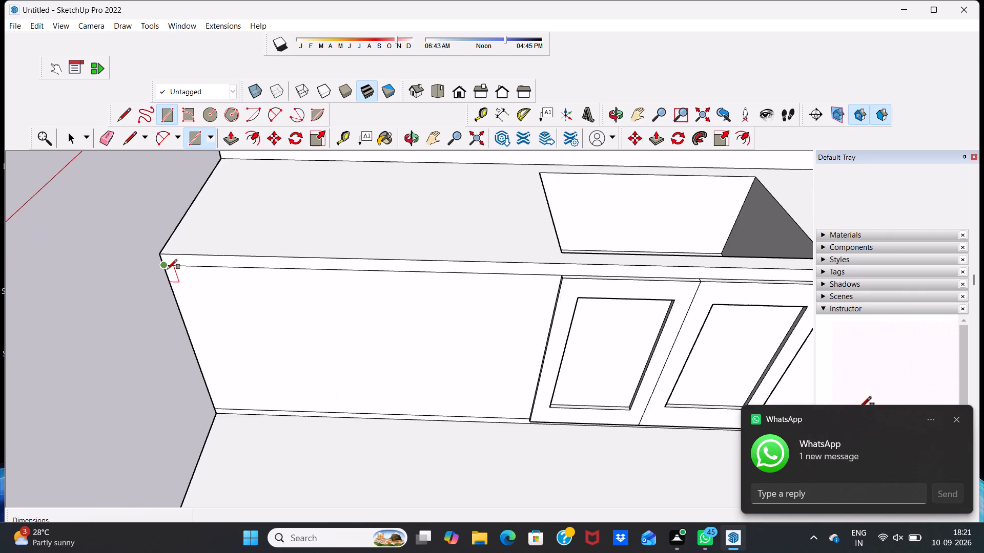
{"action": "scroll", "coordinate": [169, 269], "scroll_direction": "down", "scroll_amount": 4}
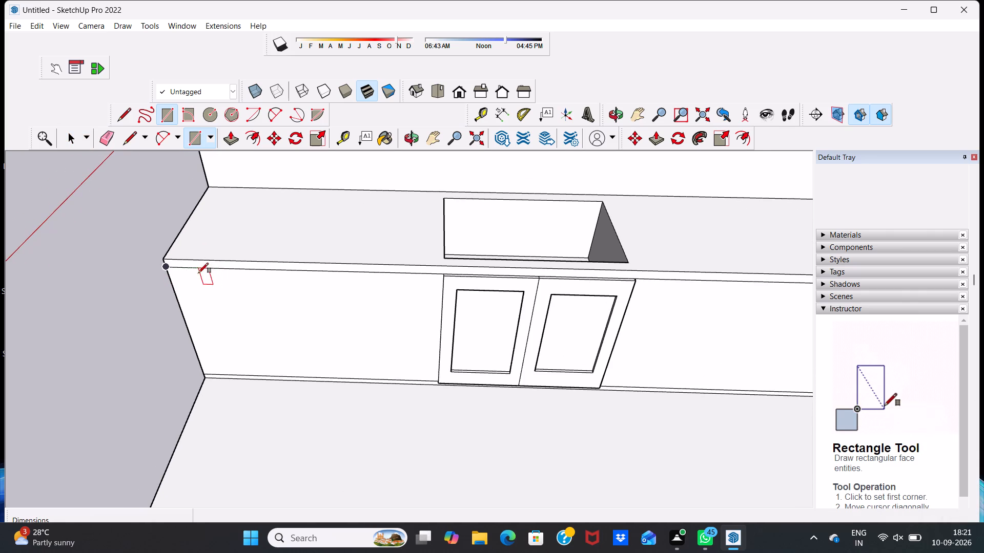
{"action": "left_click", "coordinate": [200, 271]}
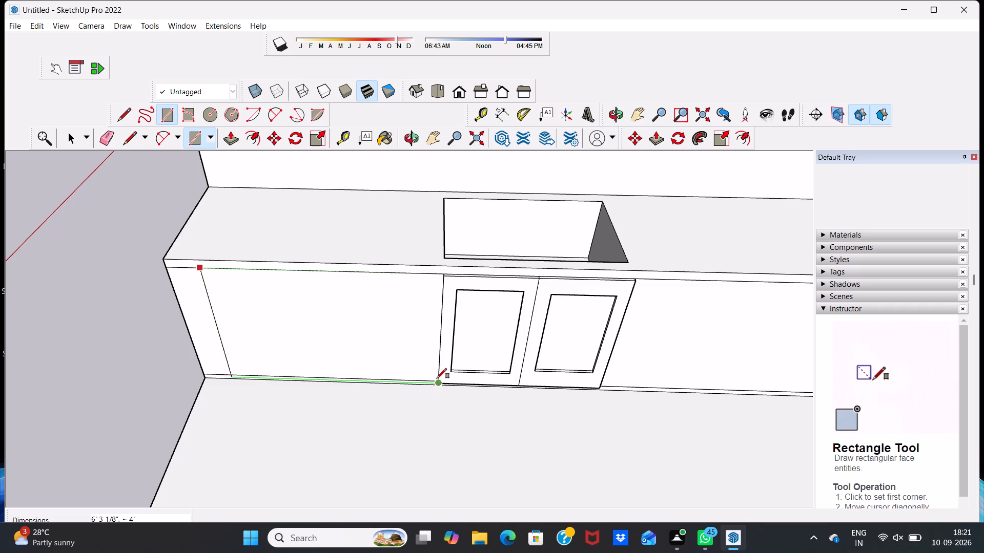
{"action": "scroll", "coordinate": [434, 363], "scroll_direction": "up", "scroll_amount": 4}
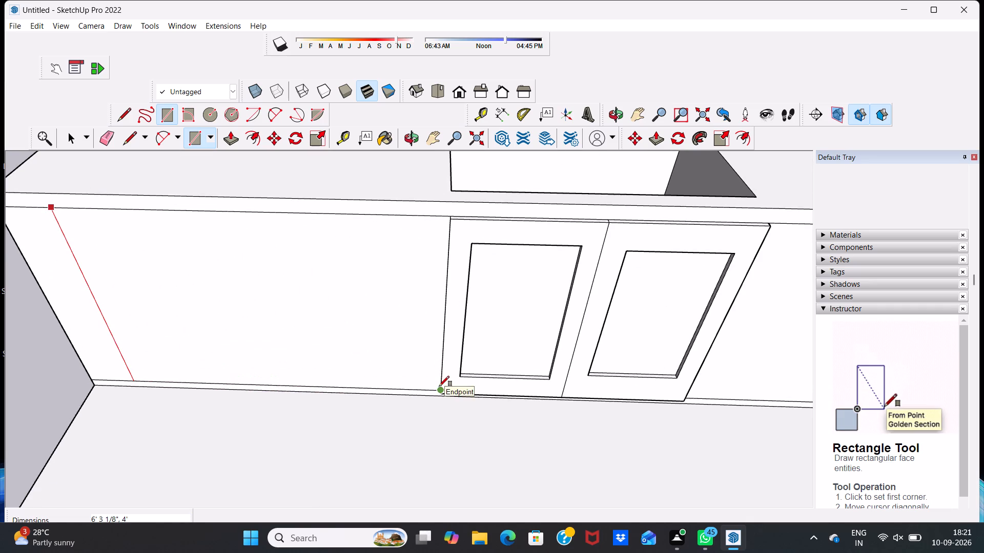
{"action": "scroll", "coordinate": [440, 386], "scroll_direction": "up", "scroll_amount": 4}
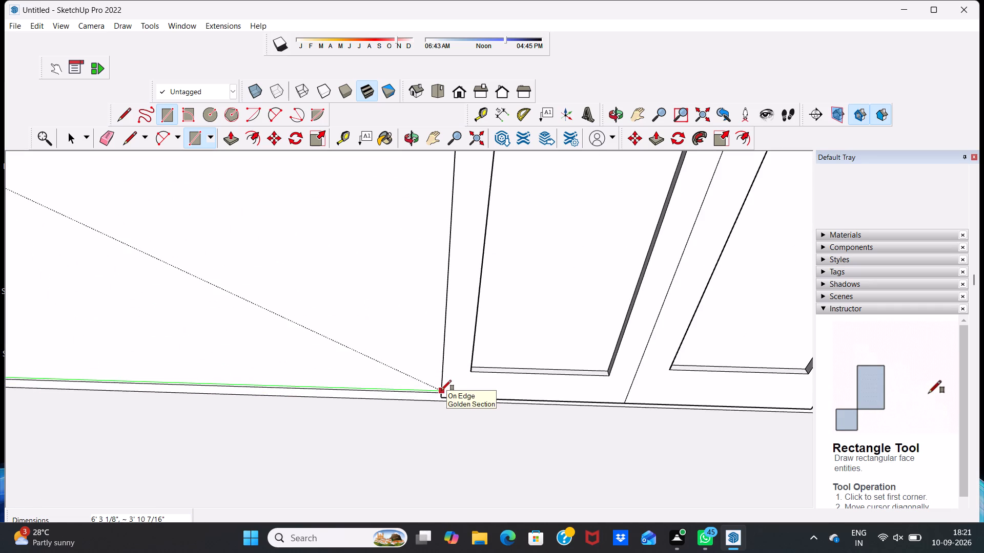
{"action": "scroll", "coordinate": [441, 382], "scroll_direction": "up", "scroll_amount": 3}
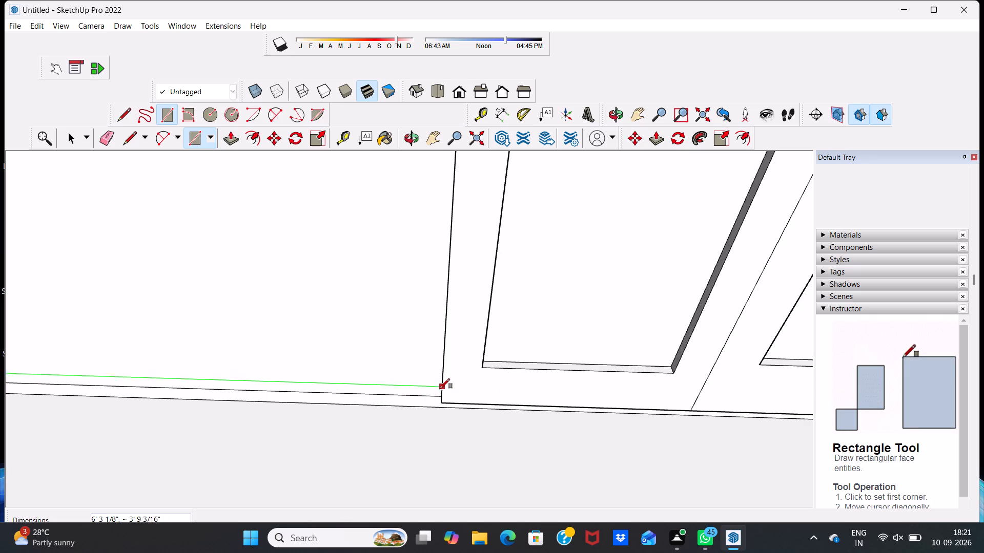
{"action": "left_click", "coordinate": [441, 401]}
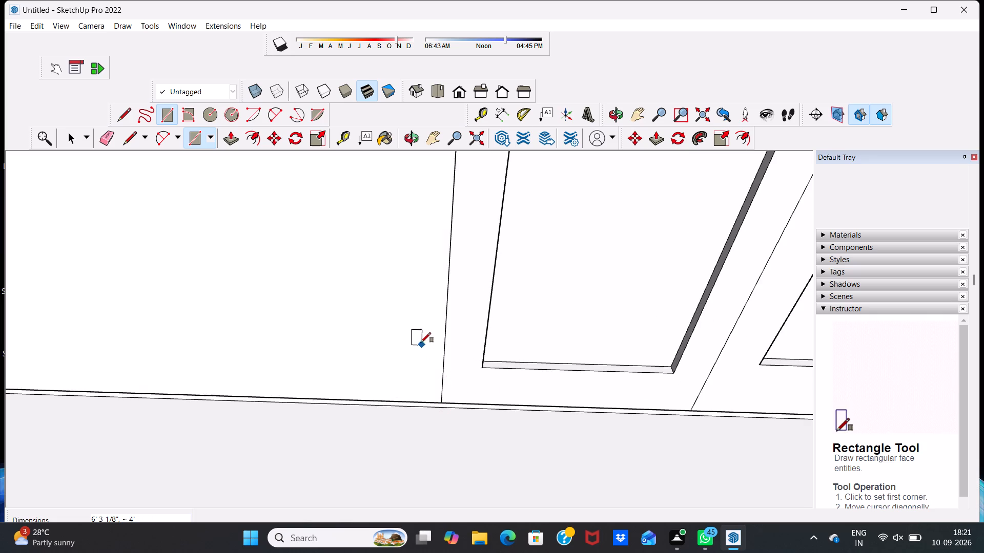
Divide the new rectangle with a horizontal line about 6' 3 1/8" long near its top, reaching the left door's edge.
{"action": "scroll", "coordinate": [421, 336], "scroll_direction": "down", "scroll_amount": 15}
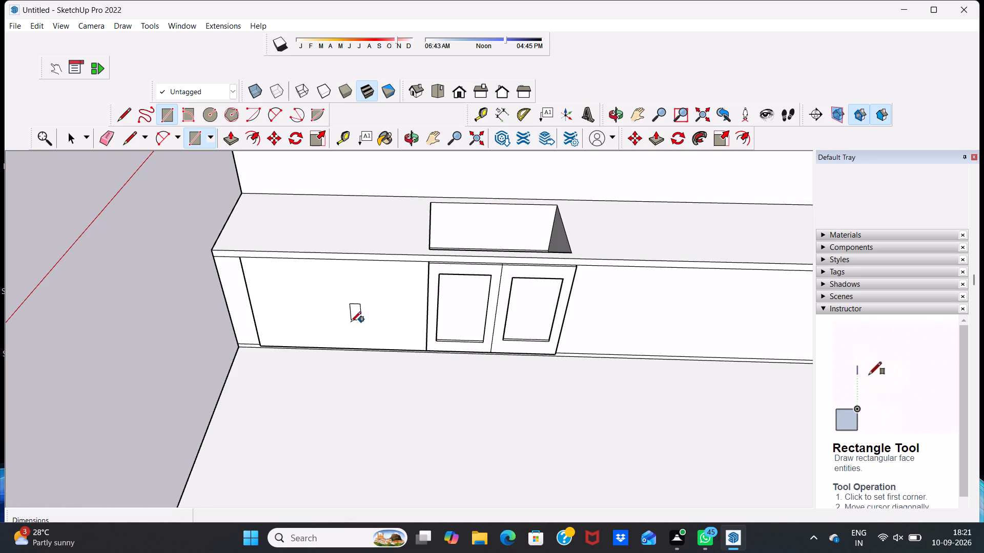
{"action": "scroll", "coordinate": [261, 301], "scroll_direction": "up", "scroll_amount": 2}
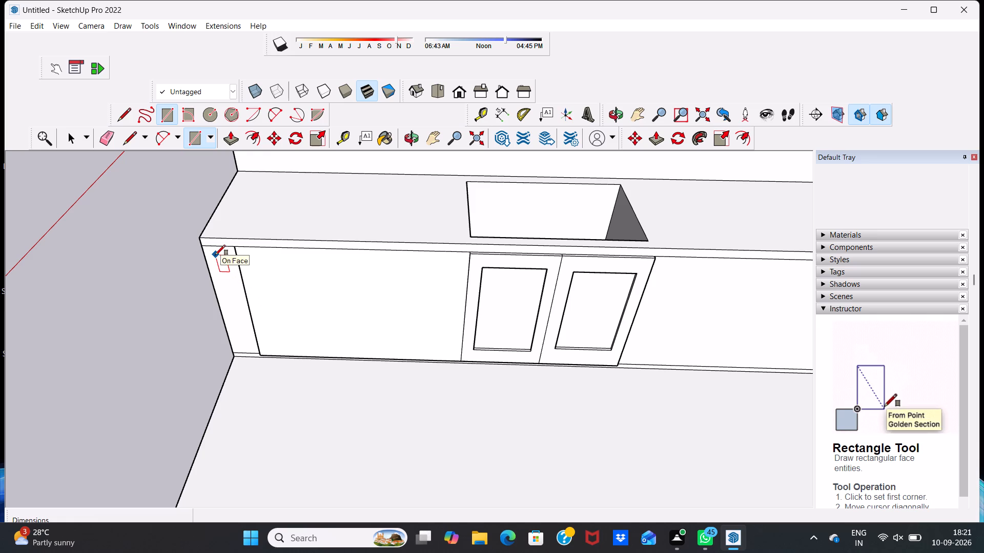
{"action": "key", "text": "space"}
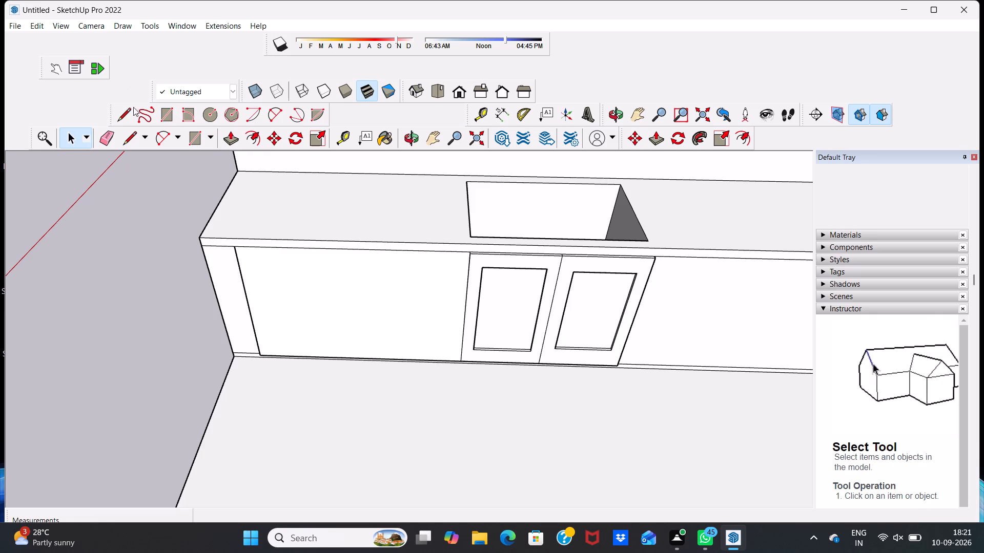
{"action": "left_click", "coordinate": [131, 138]}
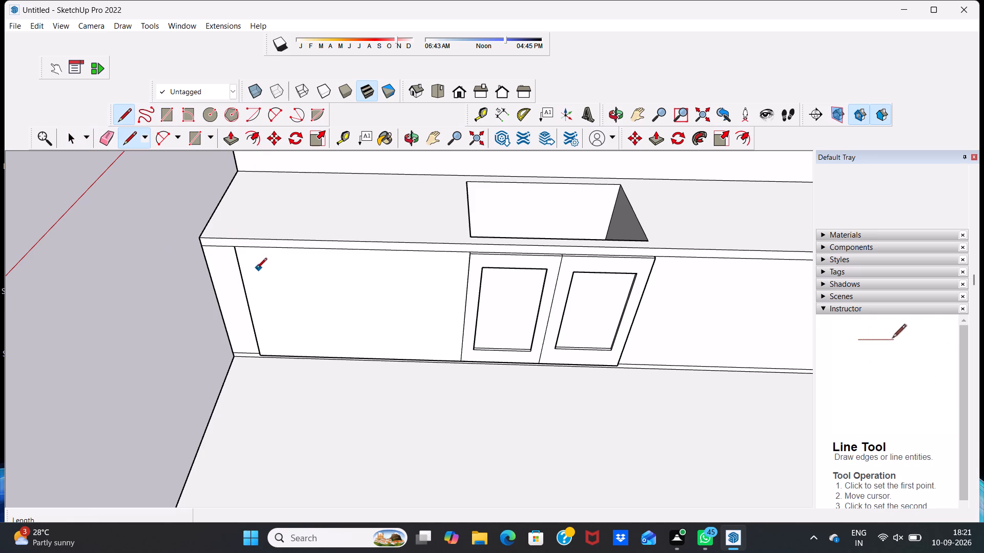
{"action": "left_click", "coordinate": [242, 283]}
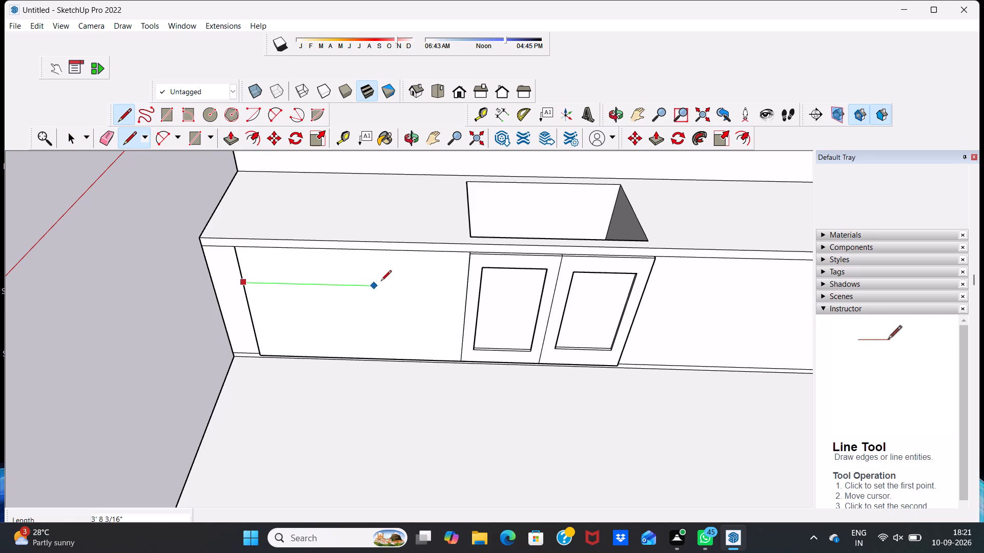
{"action": "left_click", "coordinate": [468, 287]}
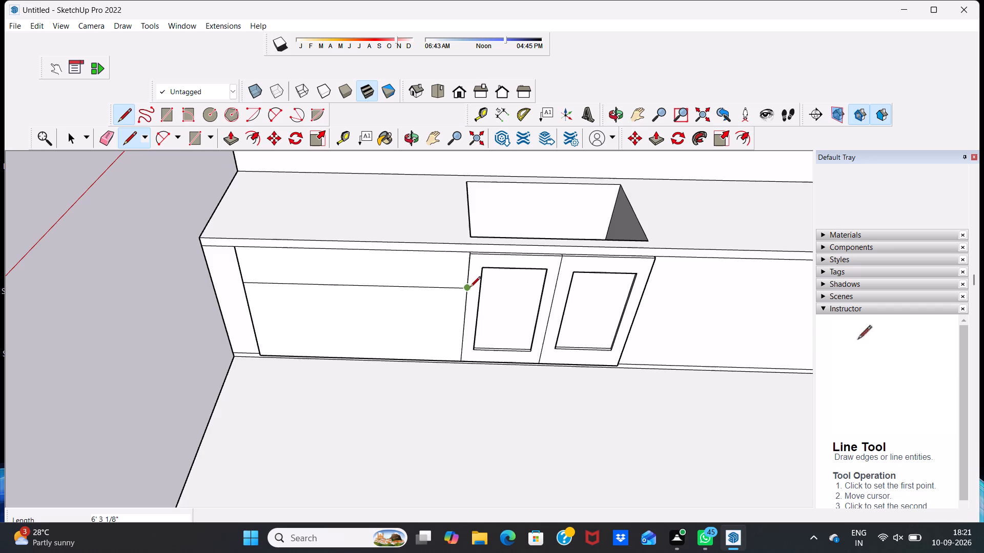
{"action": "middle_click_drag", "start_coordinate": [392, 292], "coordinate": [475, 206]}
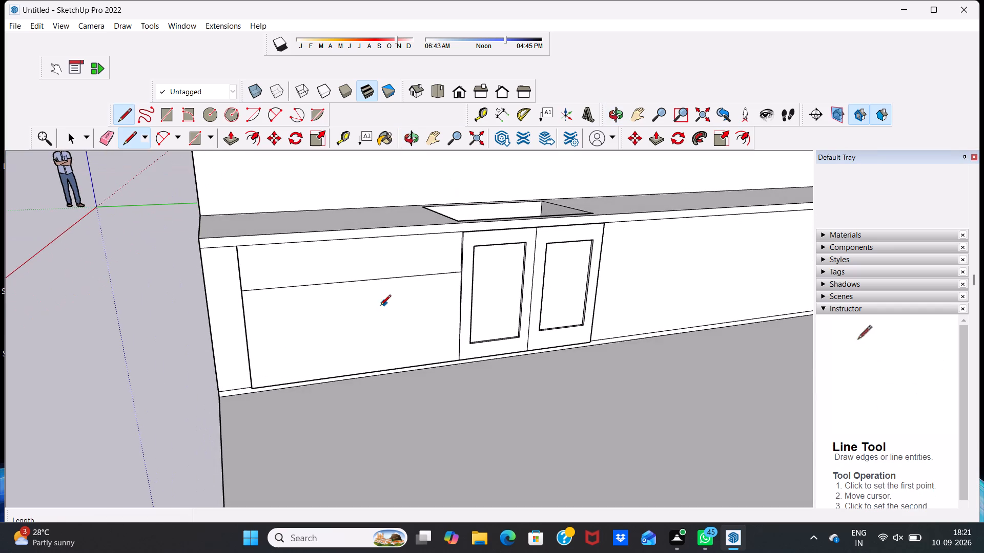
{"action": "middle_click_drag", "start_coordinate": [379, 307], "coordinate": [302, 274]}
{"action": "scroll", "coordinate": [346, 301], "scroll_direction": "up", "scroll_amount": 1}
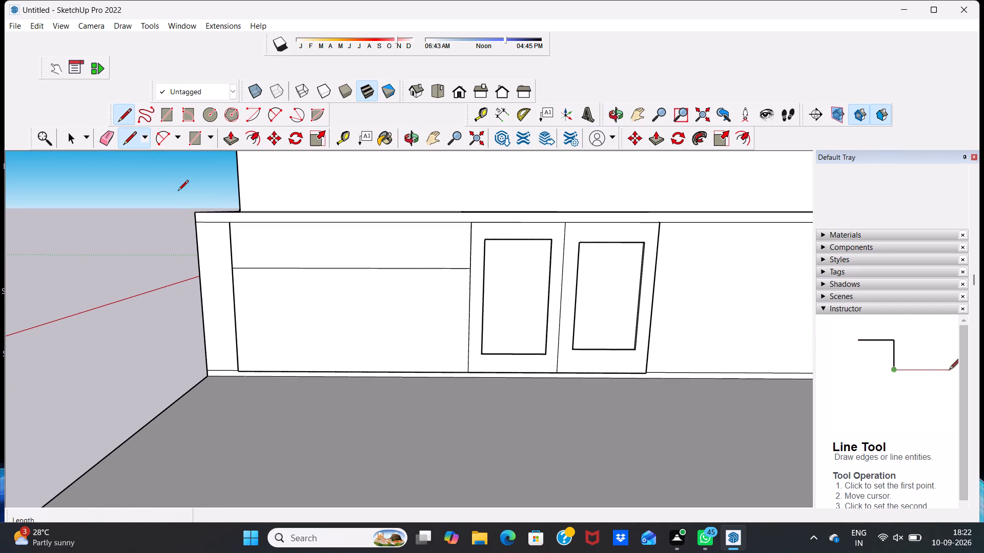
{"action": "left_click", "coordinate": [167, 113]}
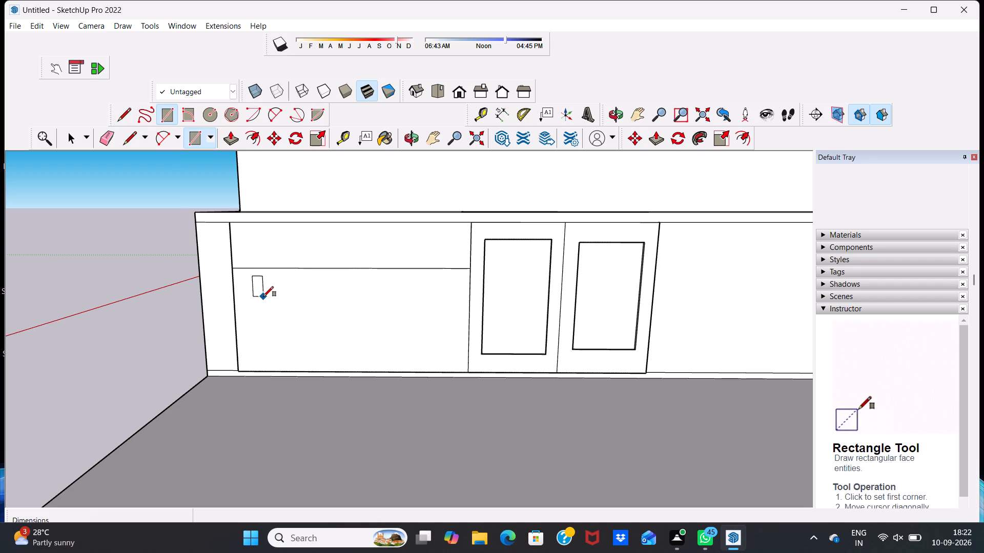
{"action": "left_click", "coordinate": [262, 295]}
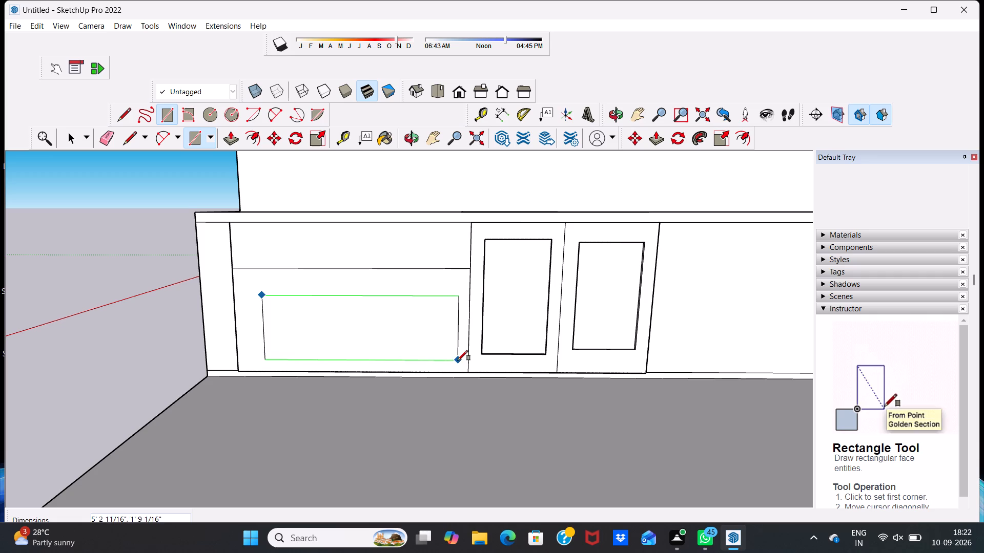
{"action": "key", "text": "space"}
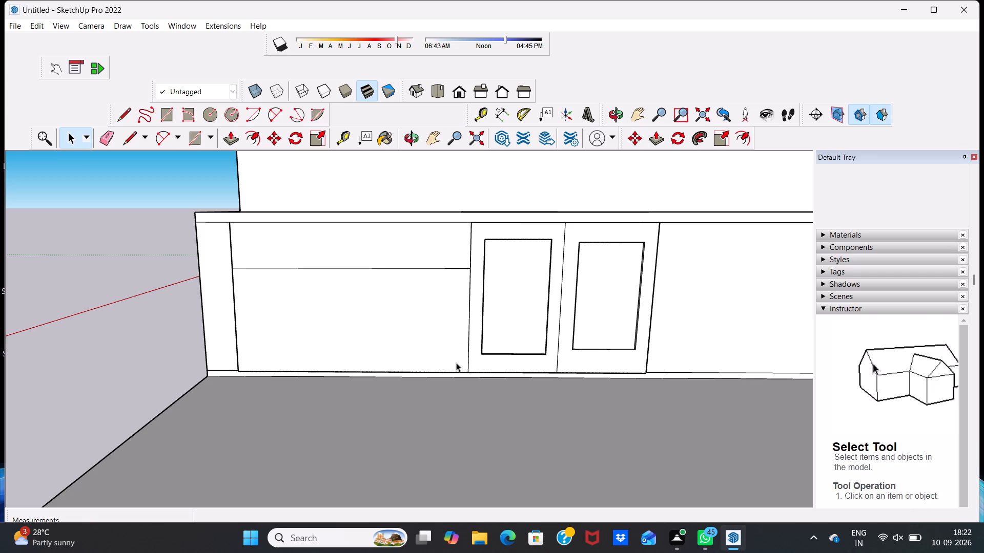
Draw an inset rectangle about 5' 1 3/8" by 1' 11 7/8" within the area below the dividing line.
{"action": "left_click", "coordinate": [165, 112]}
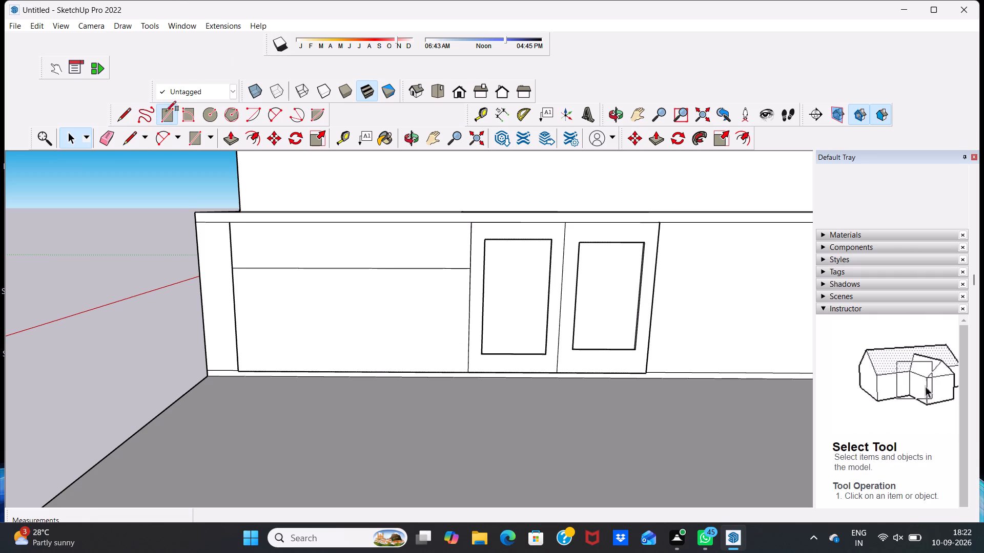
{"action": "left_click", "coordinate": [263, 288]}
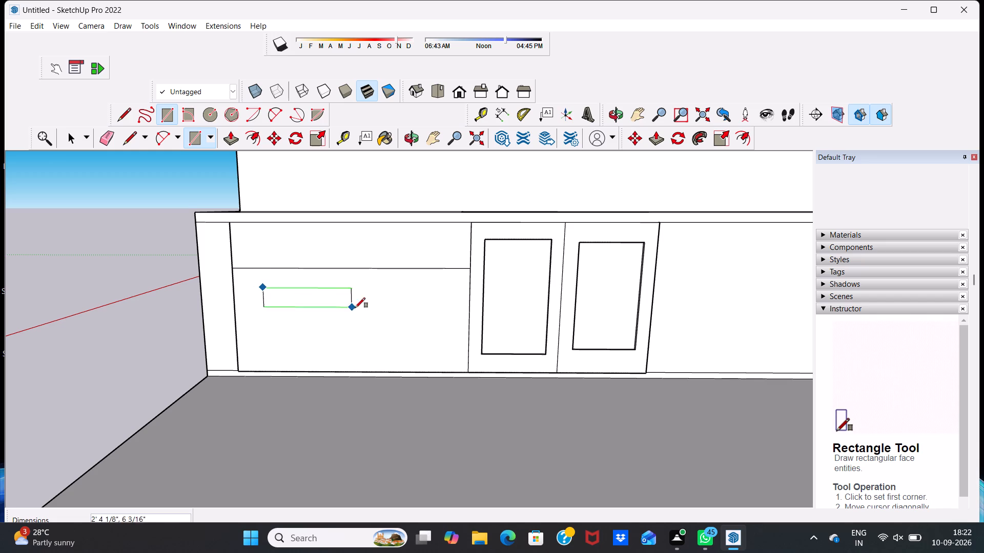
{"action": "left_click", "coordinate": [455, 361]}
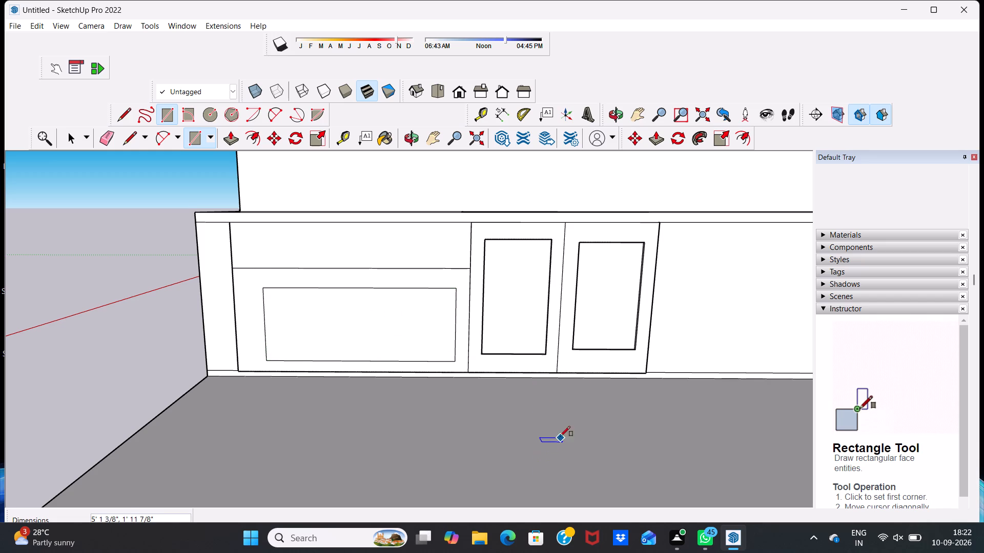
{"action": "key", "text": "space"}
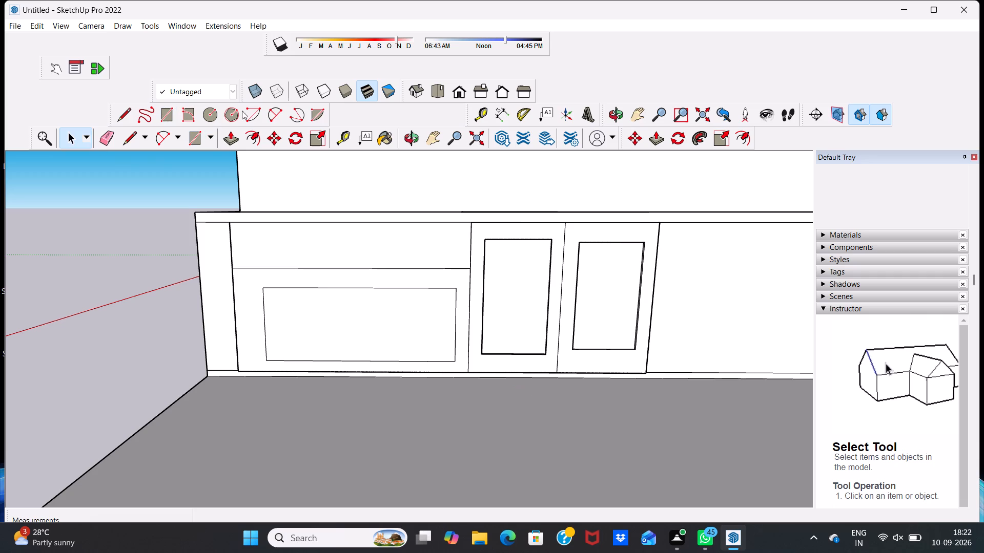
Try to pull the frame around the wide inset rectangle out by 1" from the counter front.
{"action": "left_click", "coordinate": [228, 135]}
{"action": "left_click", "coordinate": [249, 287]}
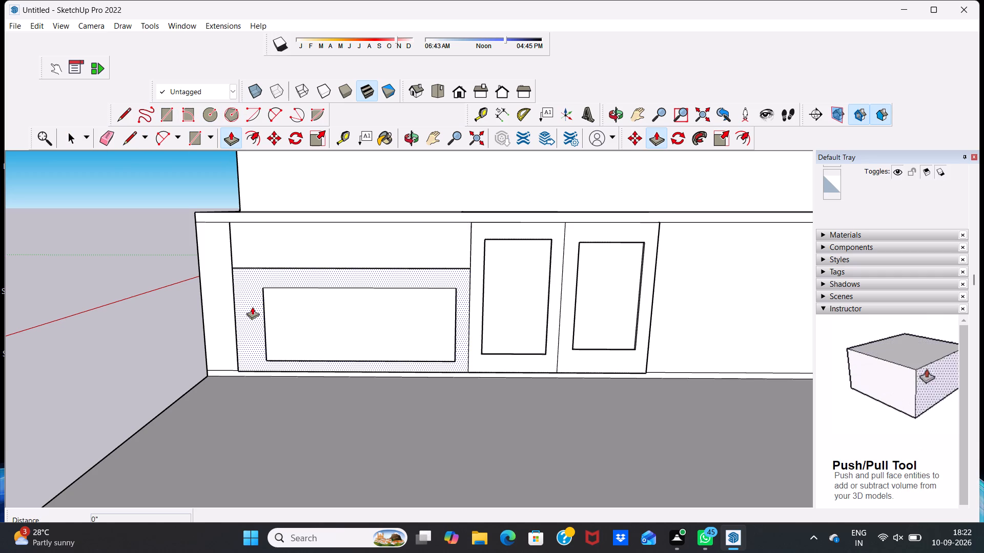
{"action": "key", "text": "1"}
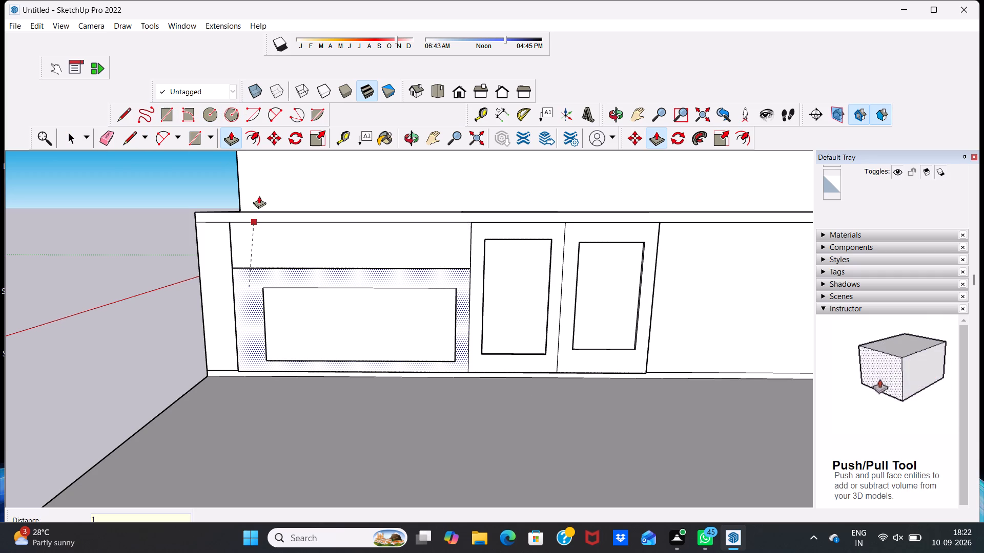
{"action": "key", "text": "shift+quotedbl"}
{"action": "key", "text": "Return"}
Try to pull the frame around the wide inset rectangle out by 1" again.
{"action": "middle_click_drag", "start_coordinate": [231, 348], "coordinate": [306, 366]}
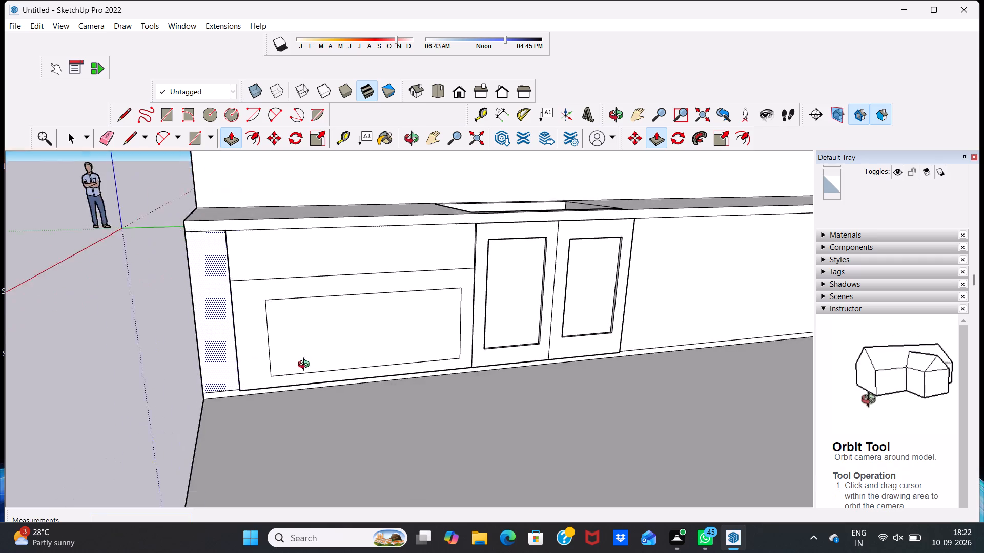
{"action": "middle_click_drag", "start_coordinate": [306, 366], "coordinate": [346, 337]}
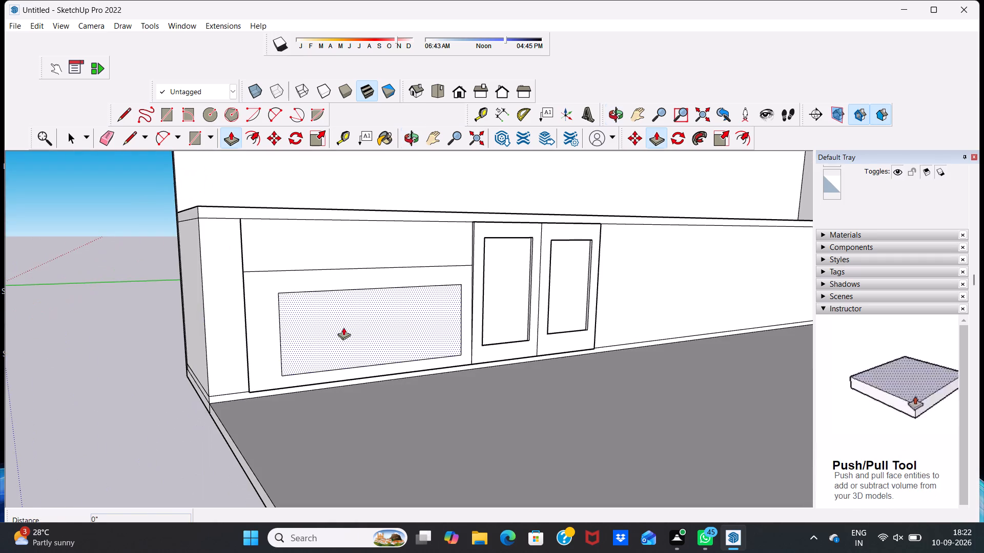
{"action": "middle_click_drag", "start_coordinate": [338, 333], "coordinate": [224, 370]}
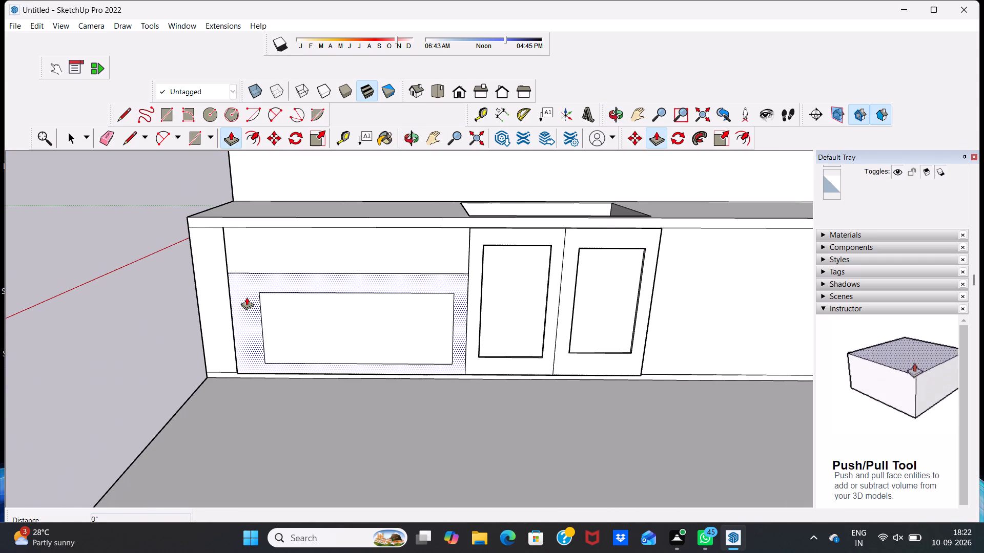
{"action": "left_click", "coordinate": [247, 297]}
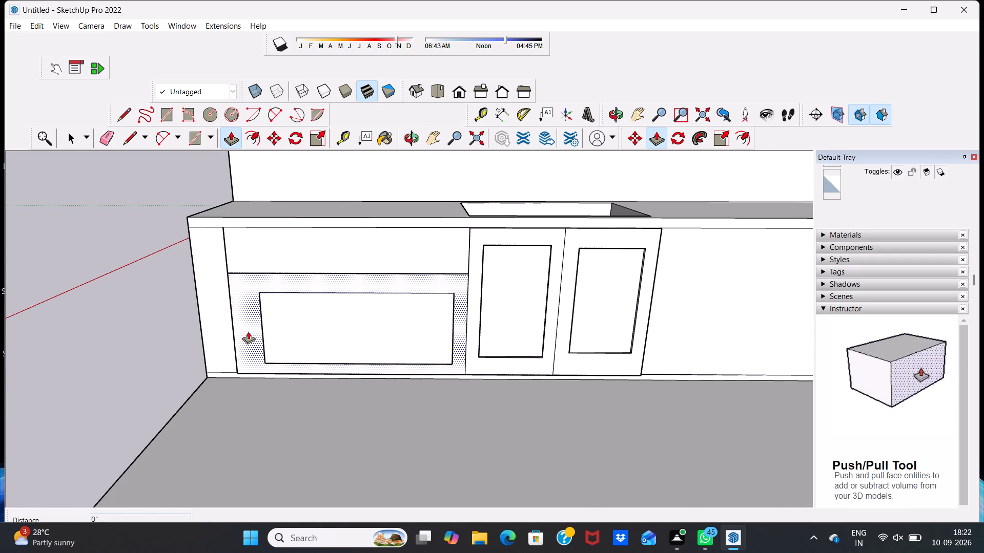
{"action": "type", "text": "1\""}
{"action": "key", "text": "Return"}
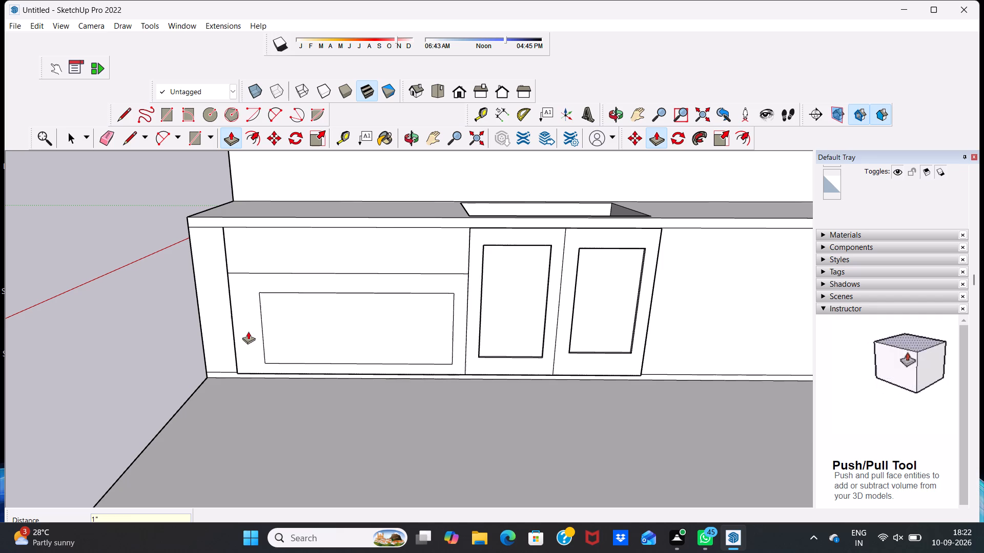
Pull the frame around the wide inset rectangle out 1" from the counter front with Push/Pull.
{"action": "middle_click_drag", "start_coordinate": [315, 322], "coordinate": [234, 438]}
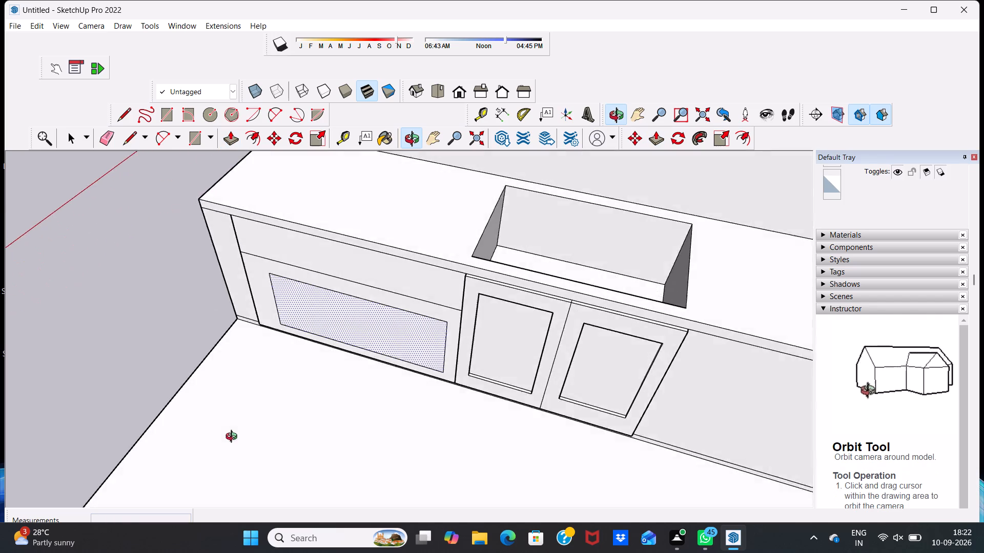
{"action": "middle_click_drag", "start_coordinate": [234, 438], "coordinate": [293, 360]}
{"action": "left_click", "coordinate": [248, 308]}
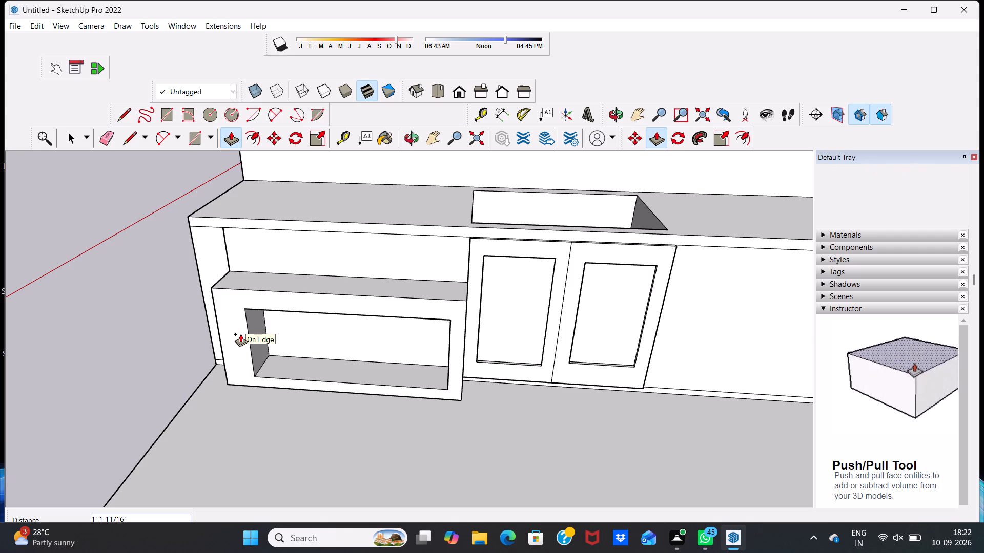
{"action": "type", "text": "1\""}
{"action": "key", "text": "Return"}
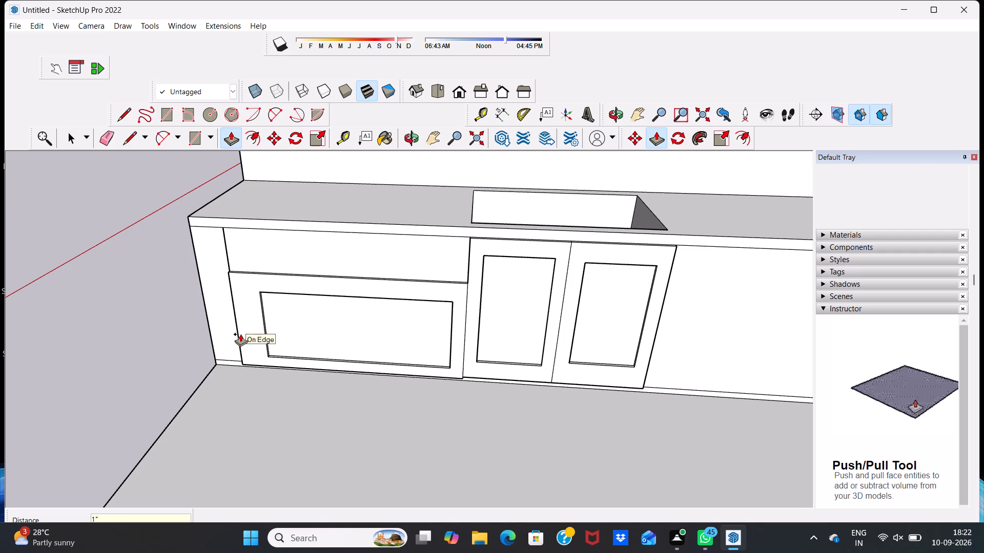
Pull the horizontal strip above the wide framed front out by 1" with Push/Pull.
{"action": "scroll", "coordinate": [286, 267], "scroll_direction": "up", "scroll_amount": 5}
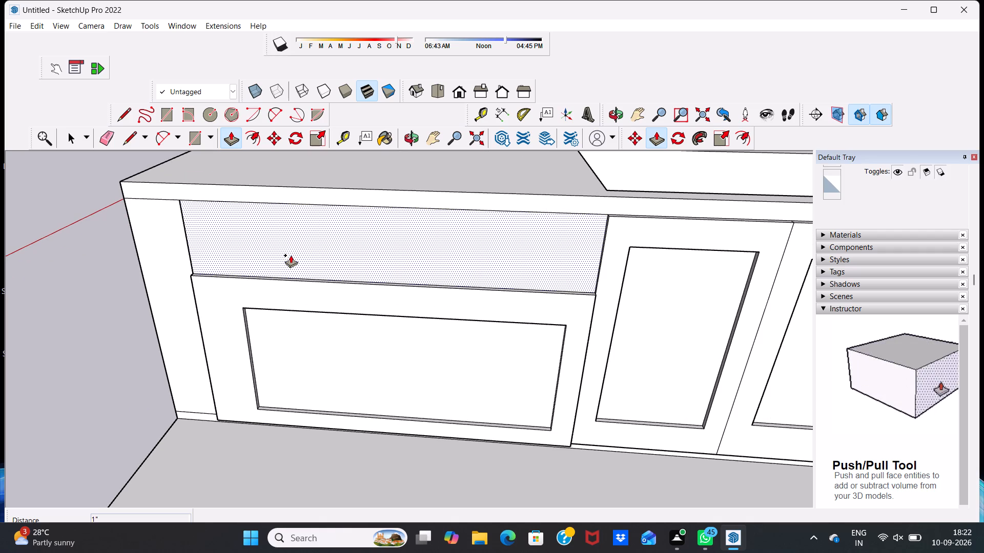
{"action": "left_click", "coordinate": [291, 255]}
{"action": "type", "text": "1\""}
{"action": "key", "text": "Return"}
Examine the raised cabinet fronts and the undivided stretch of the L-shaped counter from several angles and distances.
{"action": "scroll", "coordinate": [286, 262], "scroll_direction": "down", "scroll_amount": 4}
{"action": "middle_click_drag", "start_coordinate": [306, 354], "coordinate": [331, 299]}
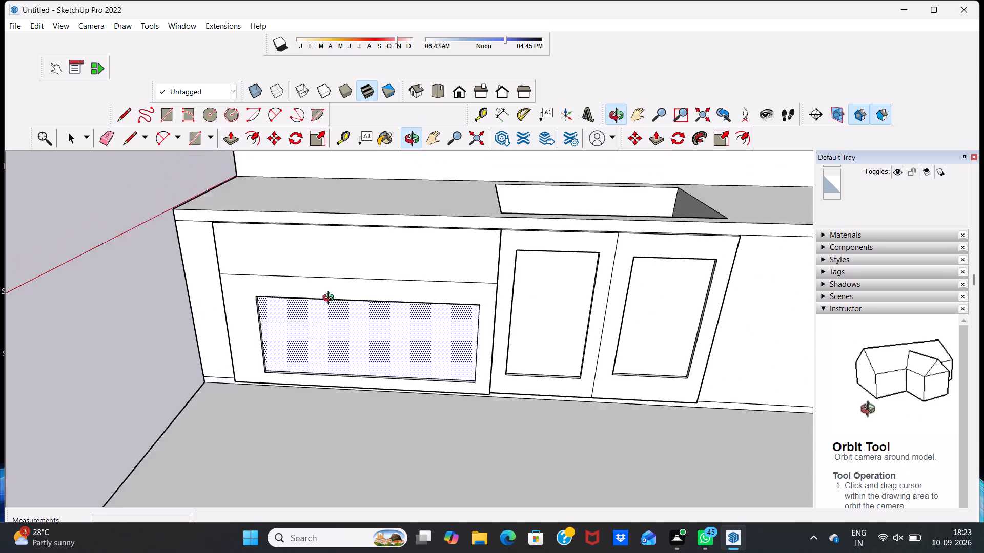
{"action": "middle_click_drag", "start_coordinate": [331, 299], "coordinate": [449, 321]}
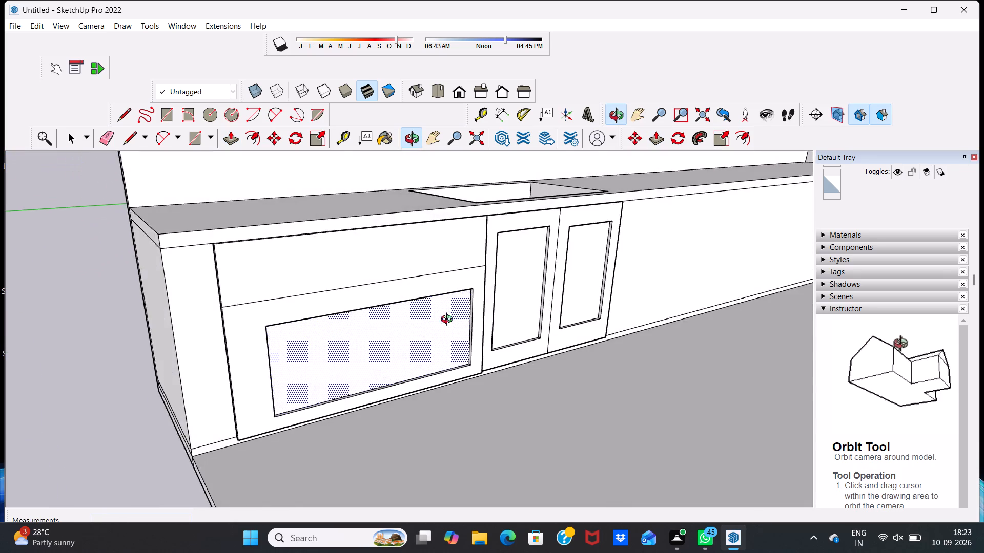
{"action": "middle_click_drag", "start_coordinate": [449, 321], "coordinate": [260, 372]}
{"action": "scroll", "coordinate": [501, 329], "scroll_direction": "down", "scroll_amount": 1}
{"action": "middle_click_drag", "start_coordinate": [501, 329], "coordinate": [559, 358]}
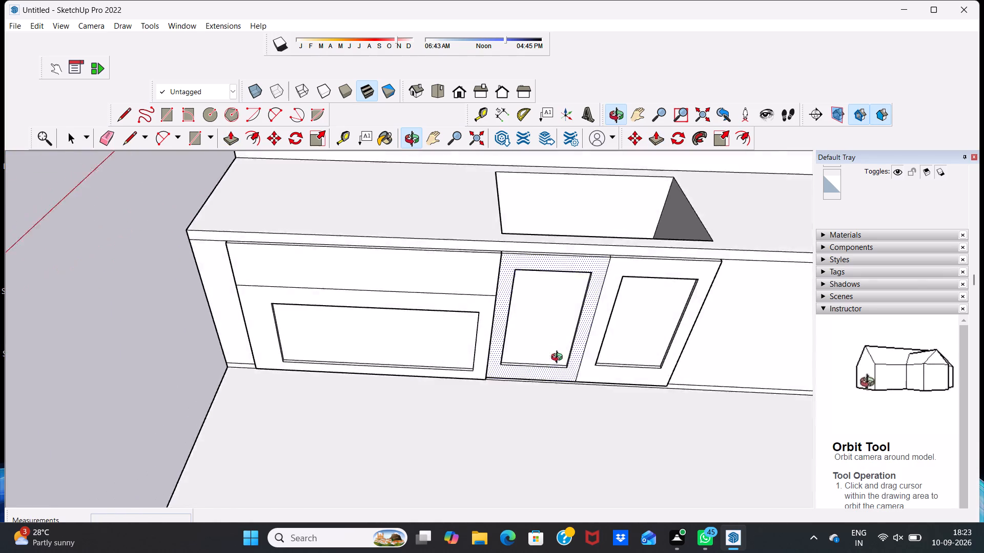
{"action": "middle_click_drag", "start_coordinate": [559, 358], "coordinate": [538, 268]}
{"action": "scroll", "coordinate": [567, 295], "scroll_direction": "down", "scroll_amount": 5}
{"action": "scroll", "coordinate": [655, 319], "scroll_direction": "down", "scroll_amount": 11}
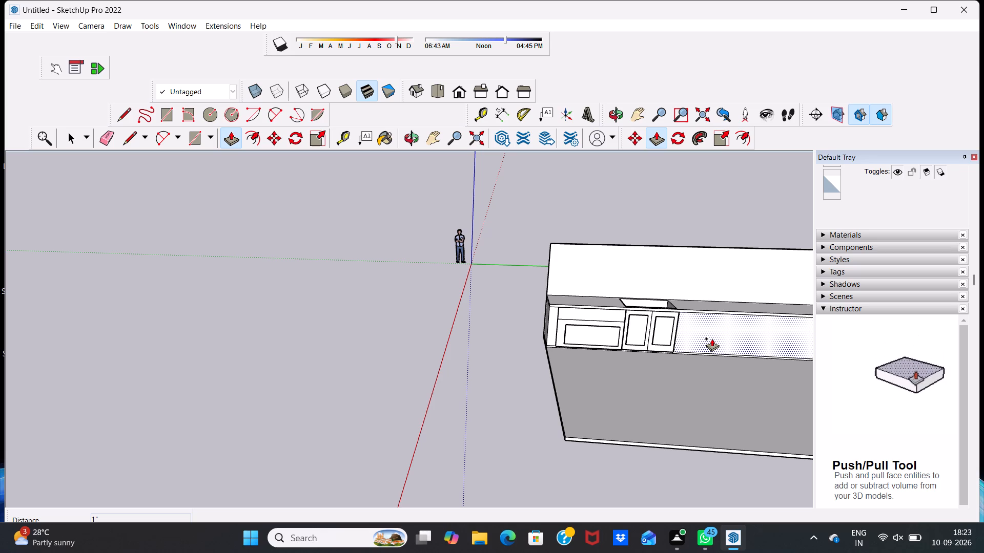
{"action": "scroll", "coordinate": [678, 322], "scroll_direction": "down", "scroll_amount": 5}
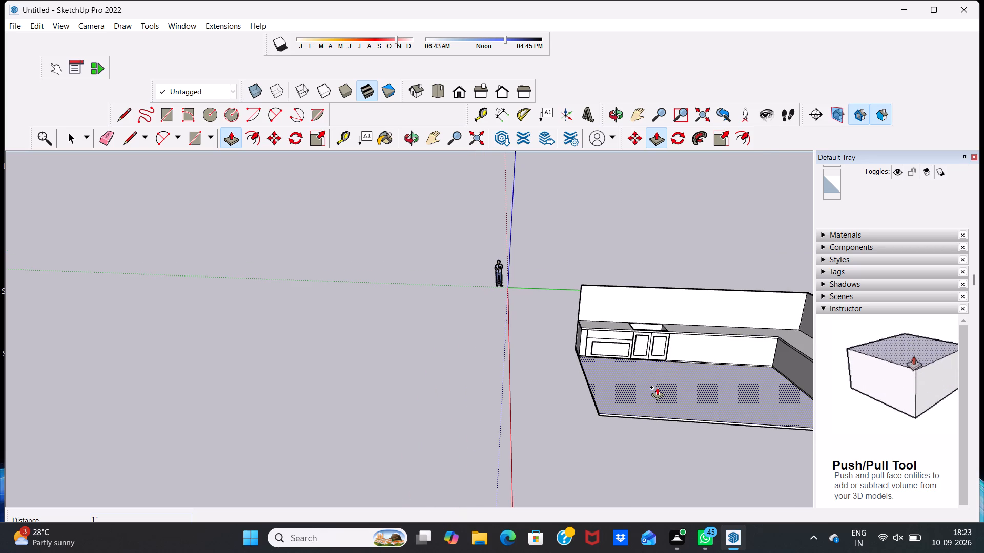
{"action": "key", "text": "space"}
{"action": "scroll", "coordinate": [675, 343], "scroll_direction": "down", "scroll_amount": 4}
{"action": "scroll", "coordinate": [662, 286], "scroll_direction": "down", "scroll_amount": 2}
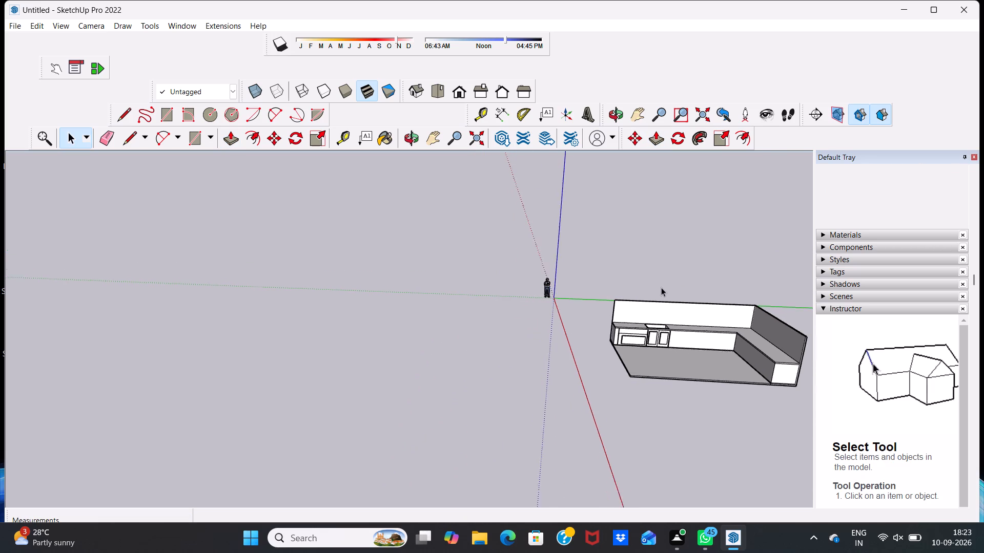
{"action": "scroll", "coordinate": [661, 287], "scroll_direction": "down", "scroll_amount": 1}
{"action": "middle_click_drag", "start_coordinate": [675, 338], "coordinate": [733, 453]}
{"action": "scroll", "coordinate": [705, 285], "scroll_direction": "up", "scroll_amount": 3}
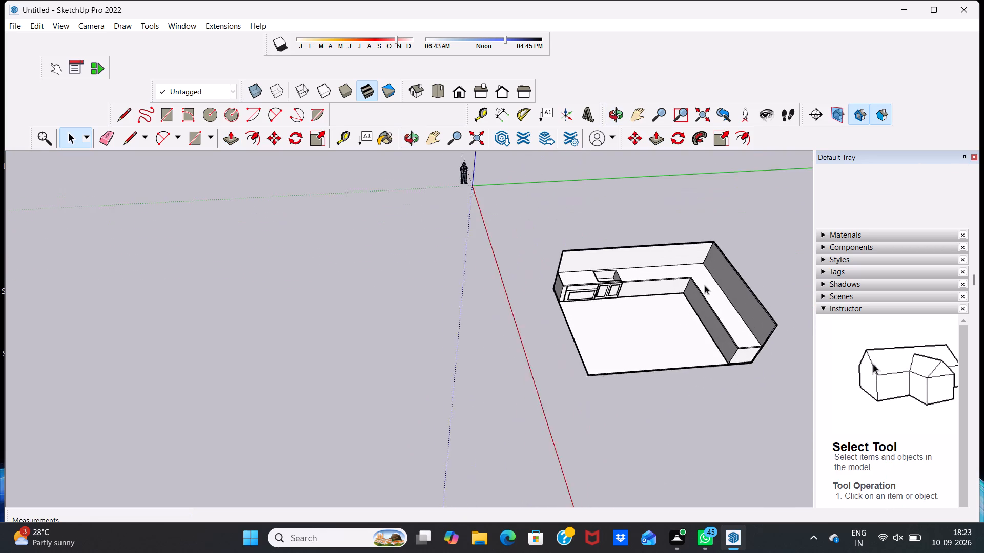
{"action": "scroll", "coordinate": [705, 285], "scroll_direction": "up", "scroll_amount": 6}
{"action": "scroll", "coordinate": [522, 328], "scroll_direction": "up", "scroll_amount": 1}
{"action": "scroll", "coordinate": [604, 262], "scroll_direction": "up", "scroll_amount": 10}
{"action": "scroll", "coordinate": [613, 251], "scroll_direction": "down", "scroll_amount": 3}
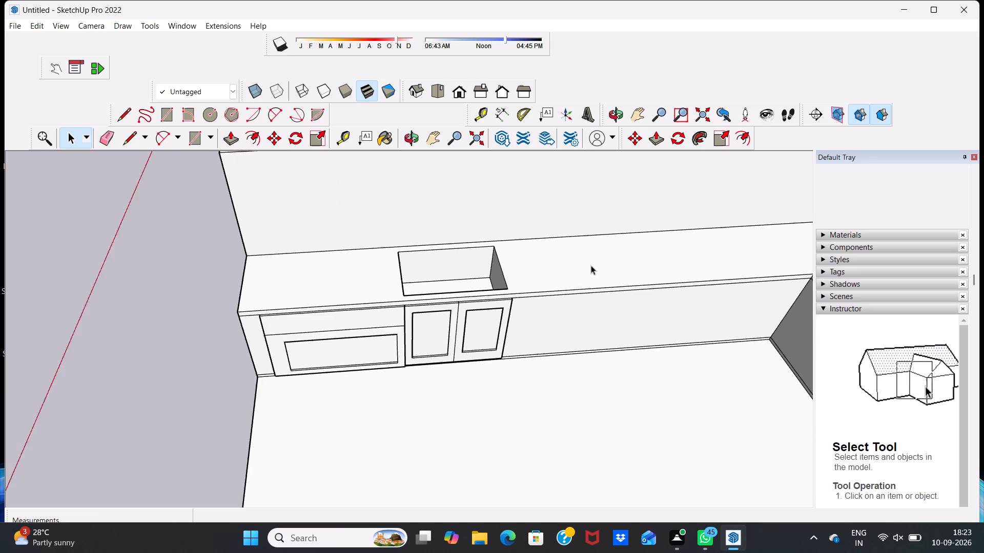
{"action": "scroll", "coordinate": [591, 265], "scroll_direction": "down", "scroll_amount": 4}
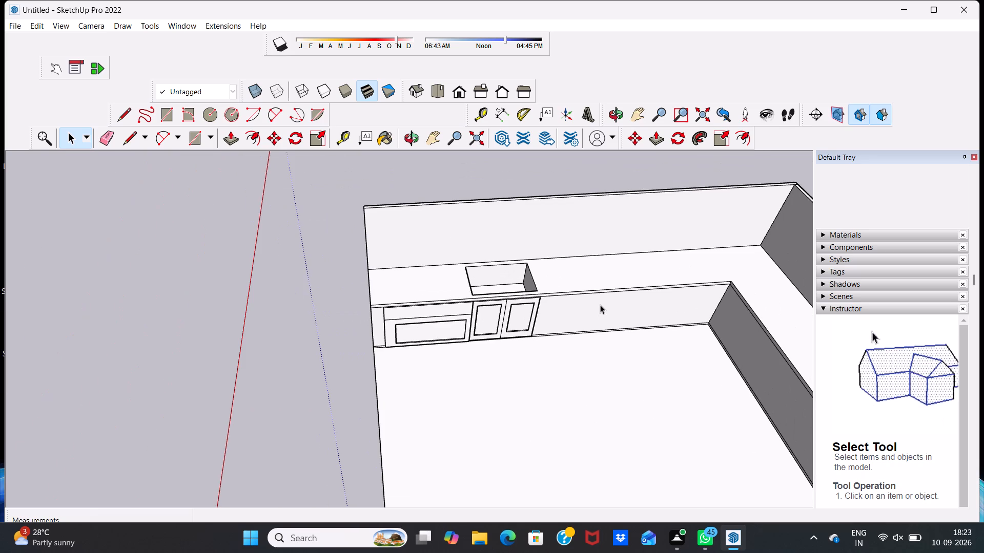
{"action": "scroll", "coordinate": [600, 305], "scroll_direction": "up", "scroll_amount": 2}
{"action": "scroll", "coordinate": [584, 310], "scroll_direction": "down", "scroll_amount": 3}
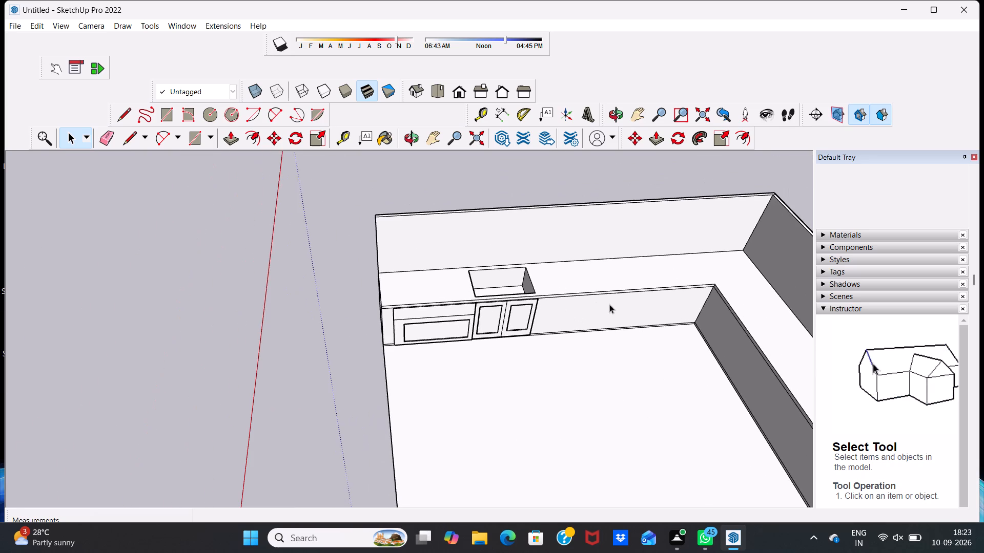
{"action": "scroll", "coordinate": [625, 294], "scroll_direction": "up", "scroll_amount": 4}
{"action": "scroll", "coordinate": [630, 290], "scroll_direction": "down", "scroll_amount": 8}
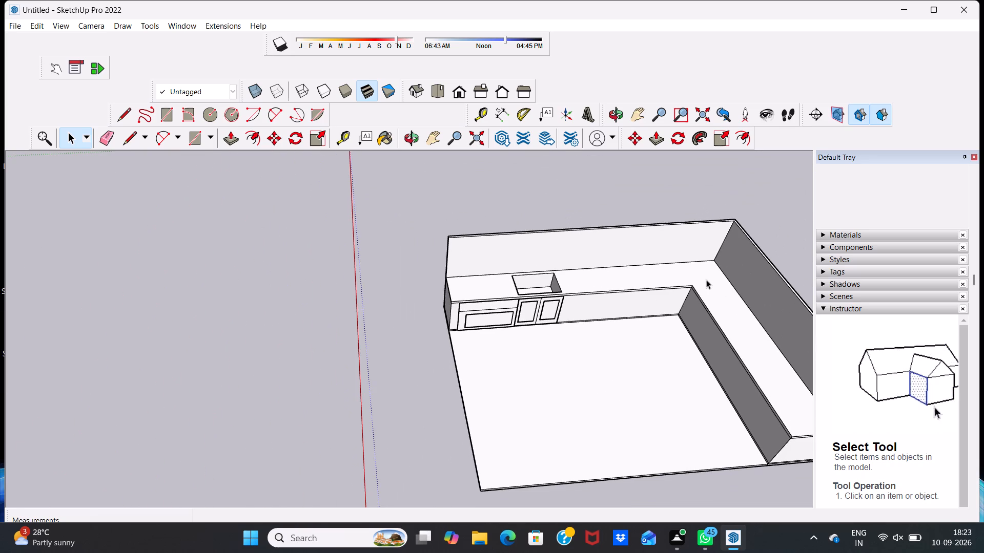
{"action": "scroll", "coordinate": [706, 280], "scroll_direction": "up", "scroll_amount": 2}
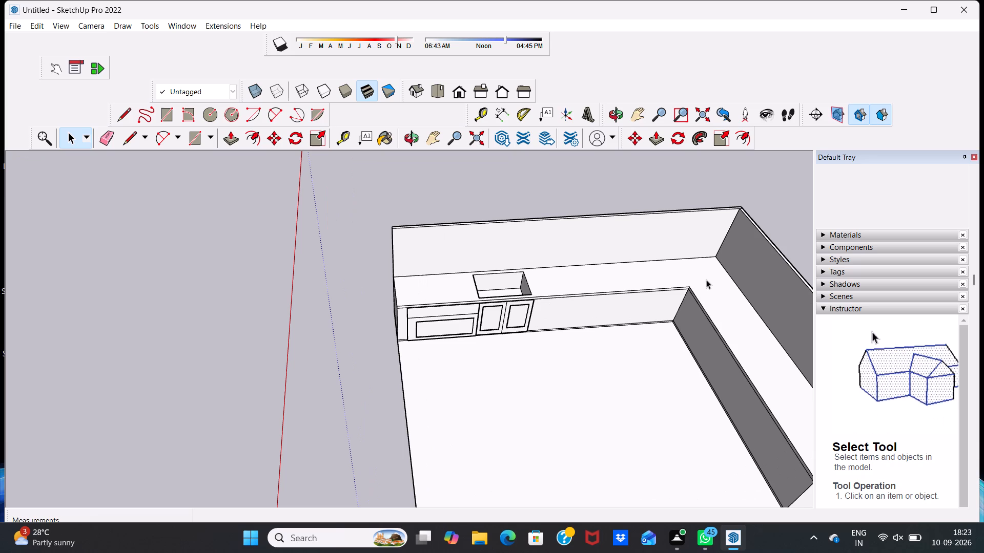
{"action": "scroll", "coordinate": [706, 280], "scroll_direction": "down", "scroll_amount": 1}
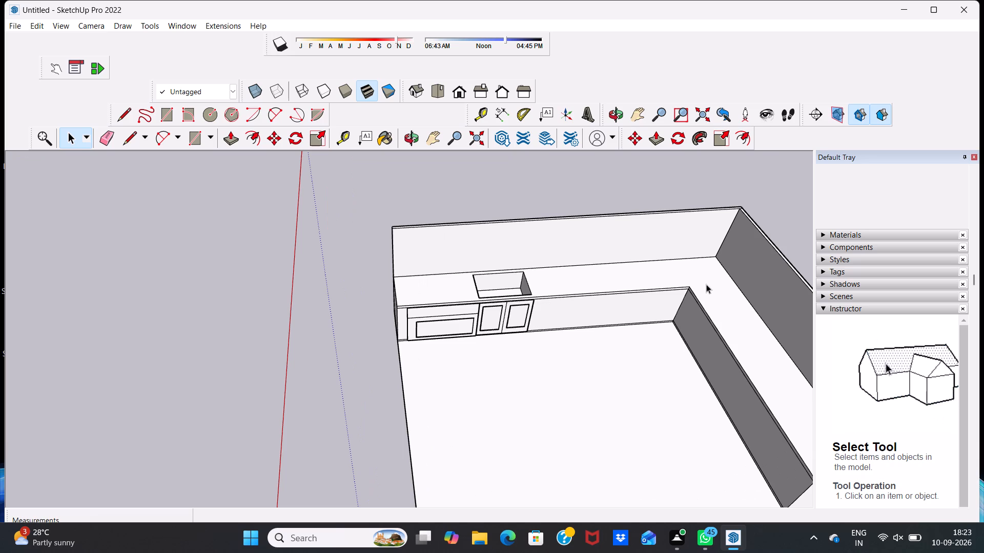
{"action": "scroll", "coordinate": [706, 284], "scroll_direction": "down", "scroll_amount": 1}
Draw a rectangle about 13' 11 7/8" by 4' on the counter front, from the right door's top outer corner to the L's inner corner.
{"action": "scroll", "coordinate": [631, 333], "scroll_direction": "up", "scroll_amount": 8}
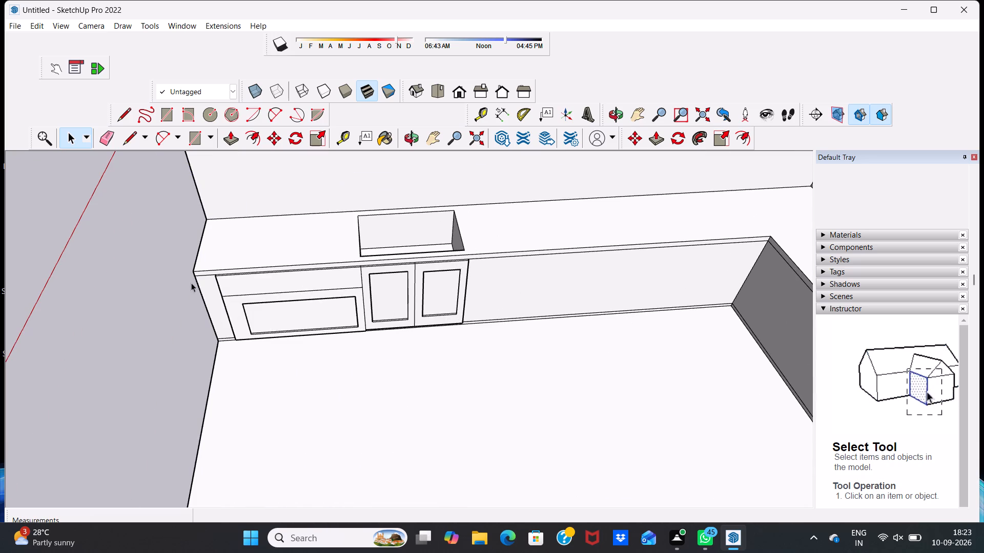
{"action": "left_click", "coordinate": [165, 107]}
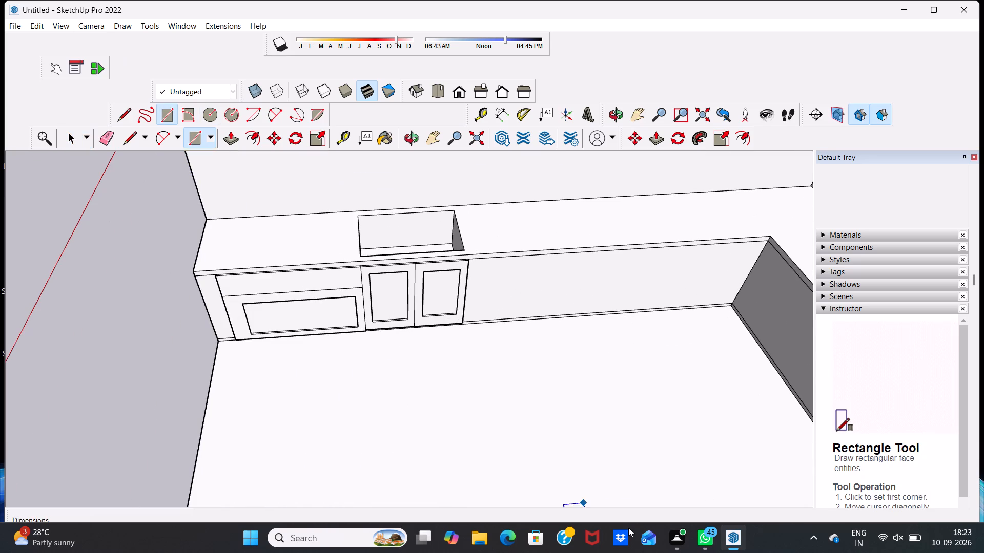
{"action": "scroll", "coordinate": [662, 474], "scroll_direction": "up", "scroll_amount": 4}
{"action": "scroll", "coordinate": [609, 351], "scroll_direction": "up", "scroll_amount": 1}
{"action": "scroll", "coordinate": [609, 350], "scroll_direction": "down", "scroll_amount": 5}
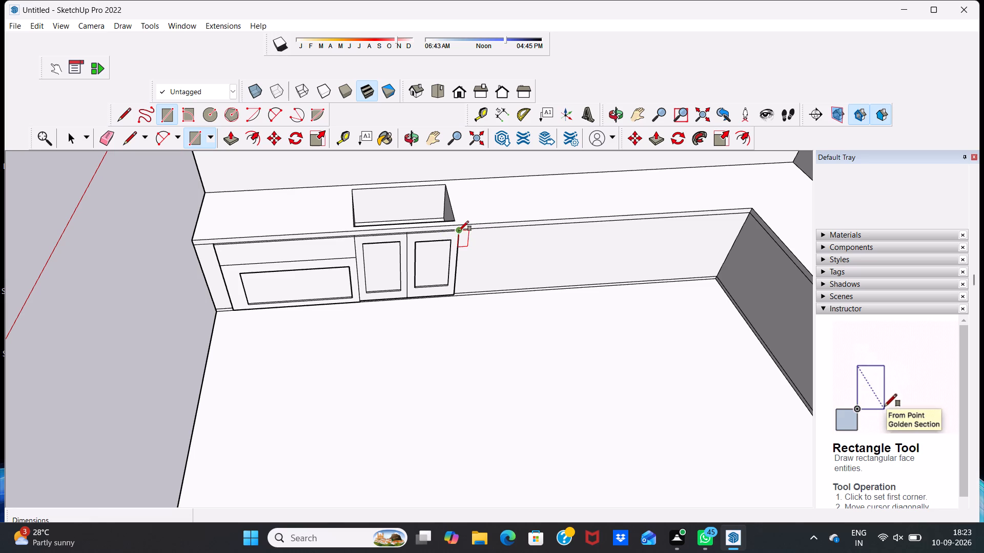
{"action": "left_click", "coordinate": [459, 230]}
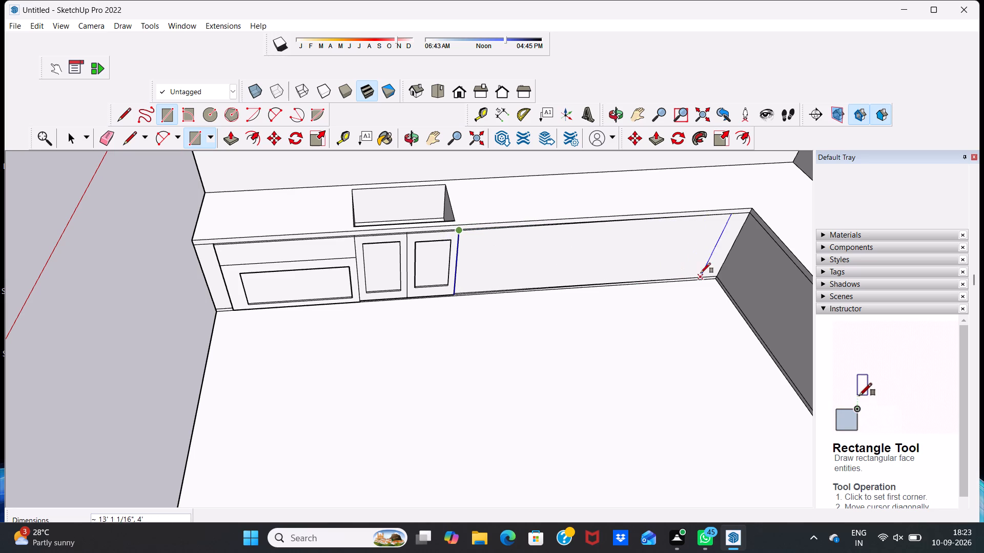
{"action": "left_click", "coordinate": [717, 273]}
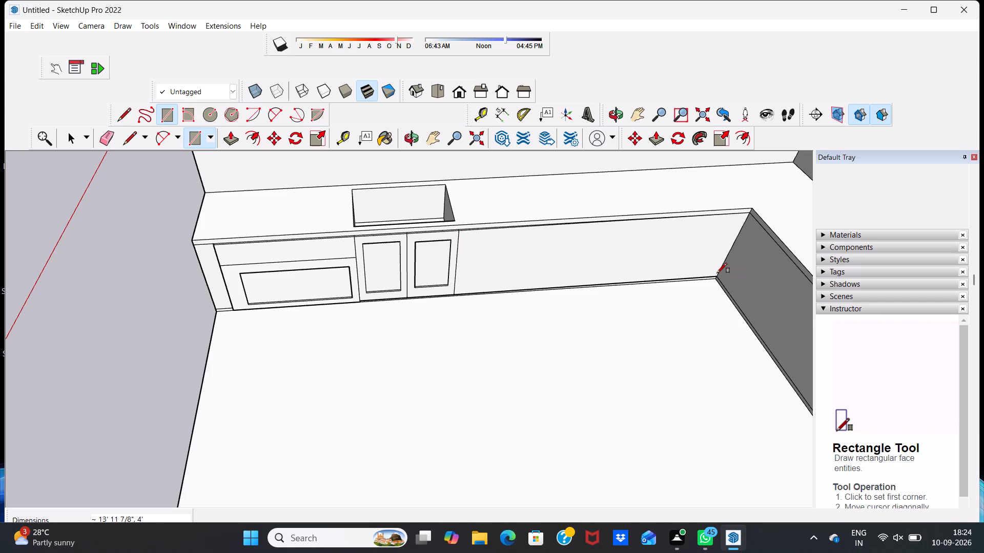
{"action": "key", "text": "space"}
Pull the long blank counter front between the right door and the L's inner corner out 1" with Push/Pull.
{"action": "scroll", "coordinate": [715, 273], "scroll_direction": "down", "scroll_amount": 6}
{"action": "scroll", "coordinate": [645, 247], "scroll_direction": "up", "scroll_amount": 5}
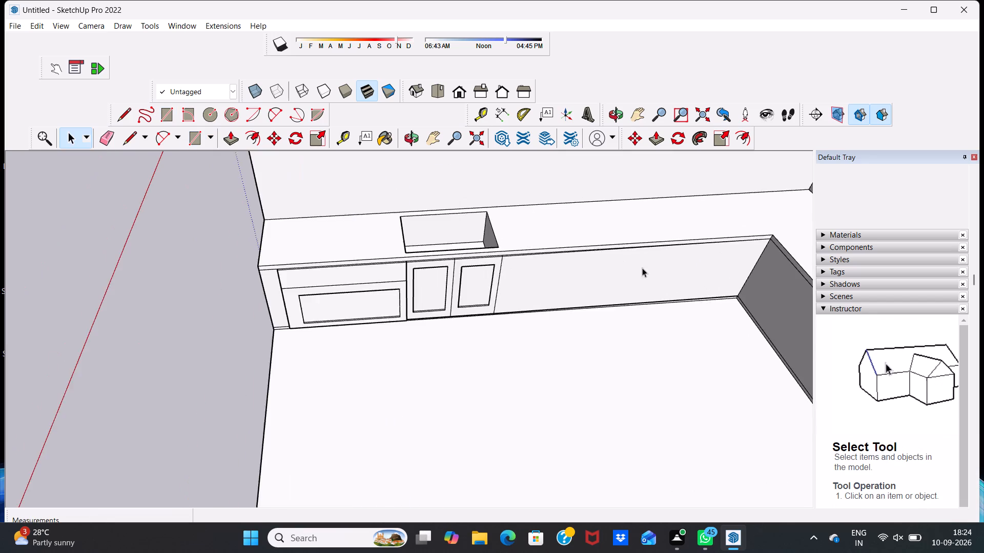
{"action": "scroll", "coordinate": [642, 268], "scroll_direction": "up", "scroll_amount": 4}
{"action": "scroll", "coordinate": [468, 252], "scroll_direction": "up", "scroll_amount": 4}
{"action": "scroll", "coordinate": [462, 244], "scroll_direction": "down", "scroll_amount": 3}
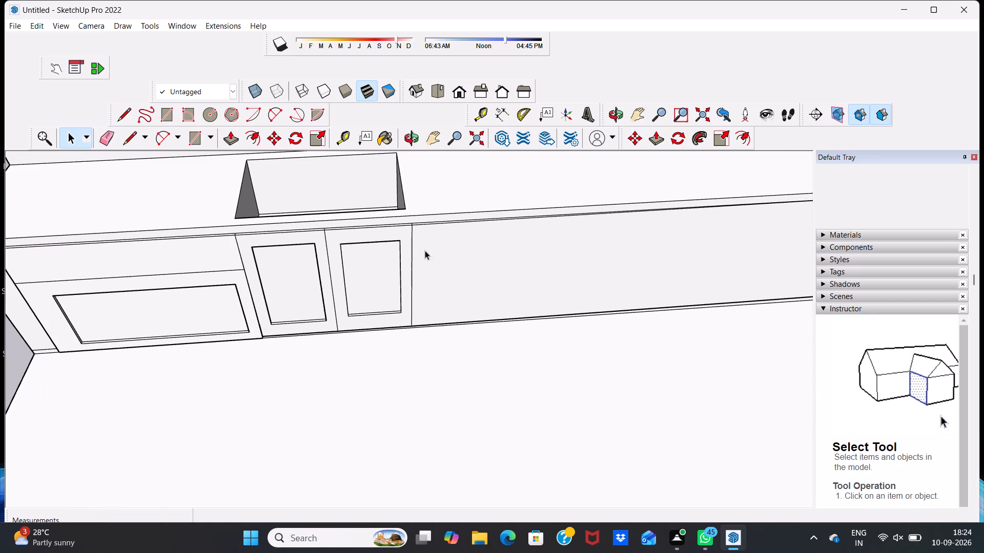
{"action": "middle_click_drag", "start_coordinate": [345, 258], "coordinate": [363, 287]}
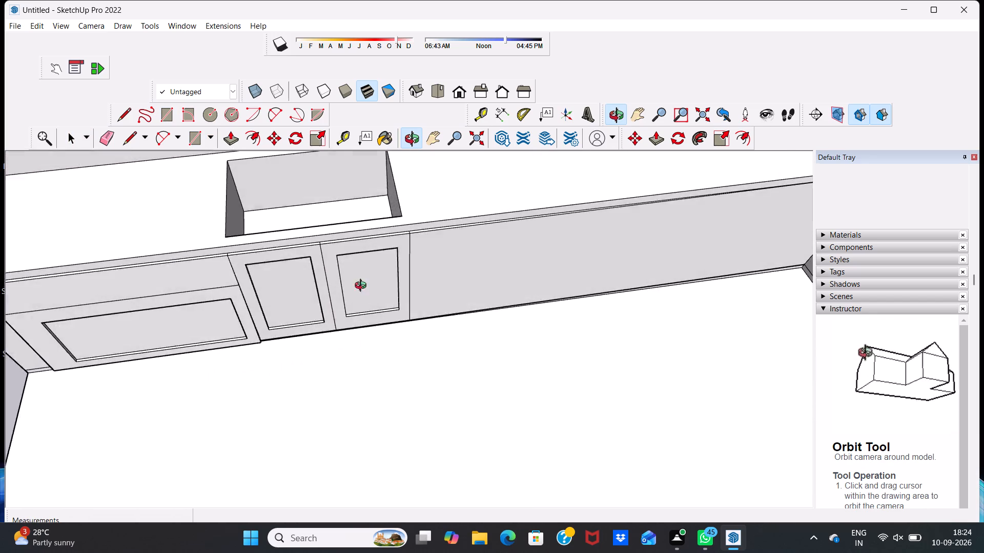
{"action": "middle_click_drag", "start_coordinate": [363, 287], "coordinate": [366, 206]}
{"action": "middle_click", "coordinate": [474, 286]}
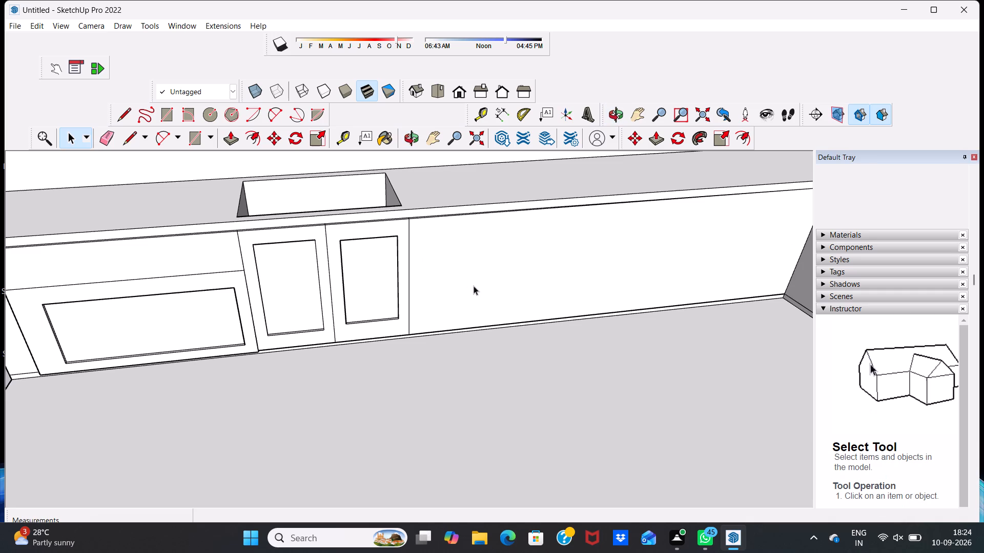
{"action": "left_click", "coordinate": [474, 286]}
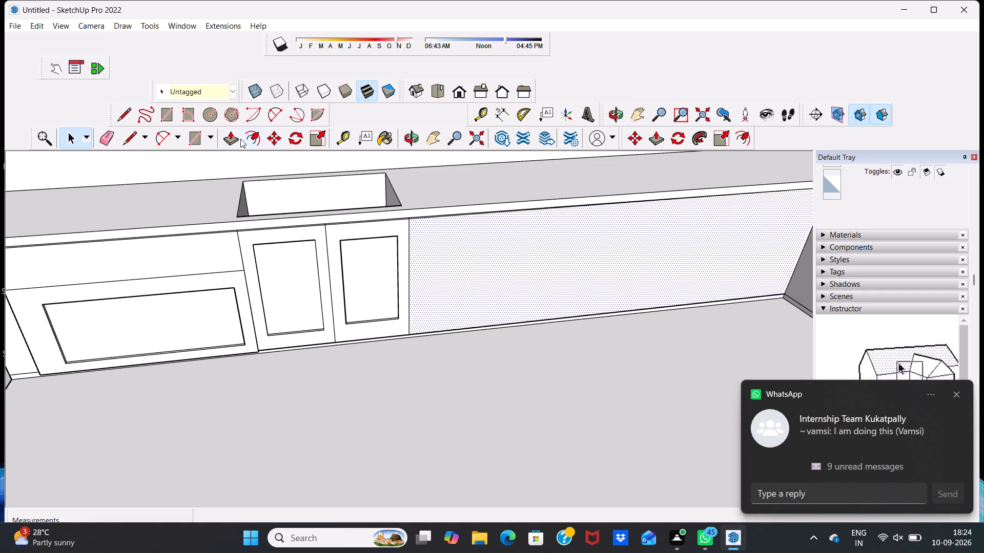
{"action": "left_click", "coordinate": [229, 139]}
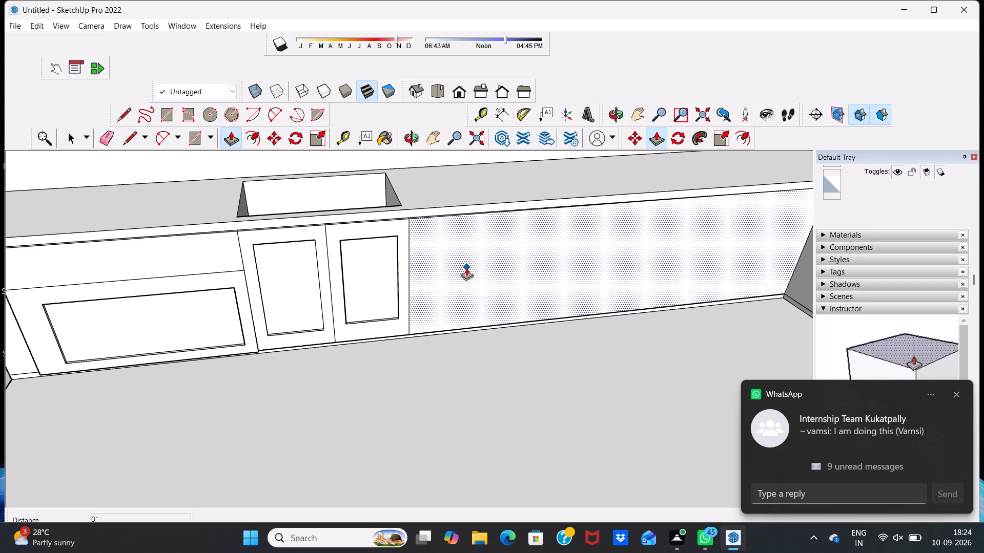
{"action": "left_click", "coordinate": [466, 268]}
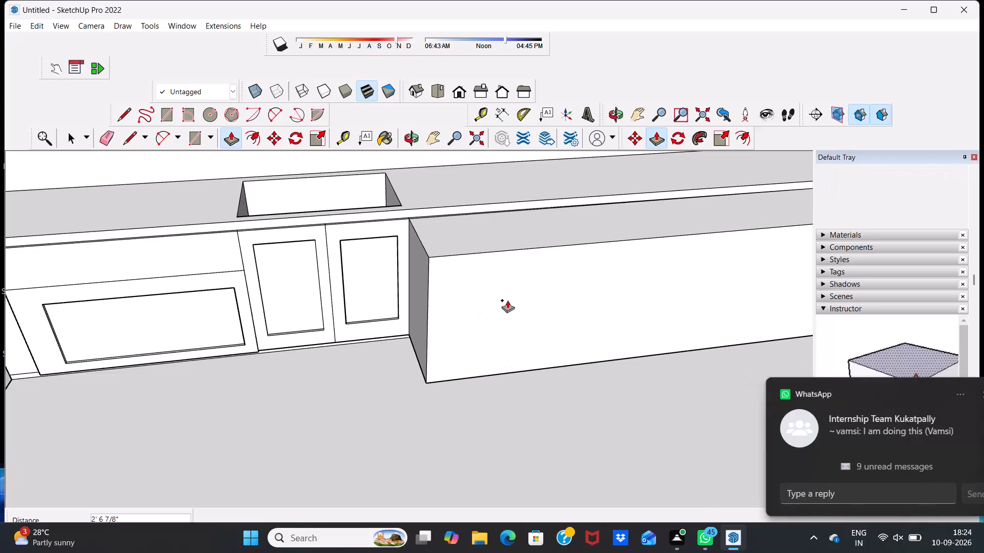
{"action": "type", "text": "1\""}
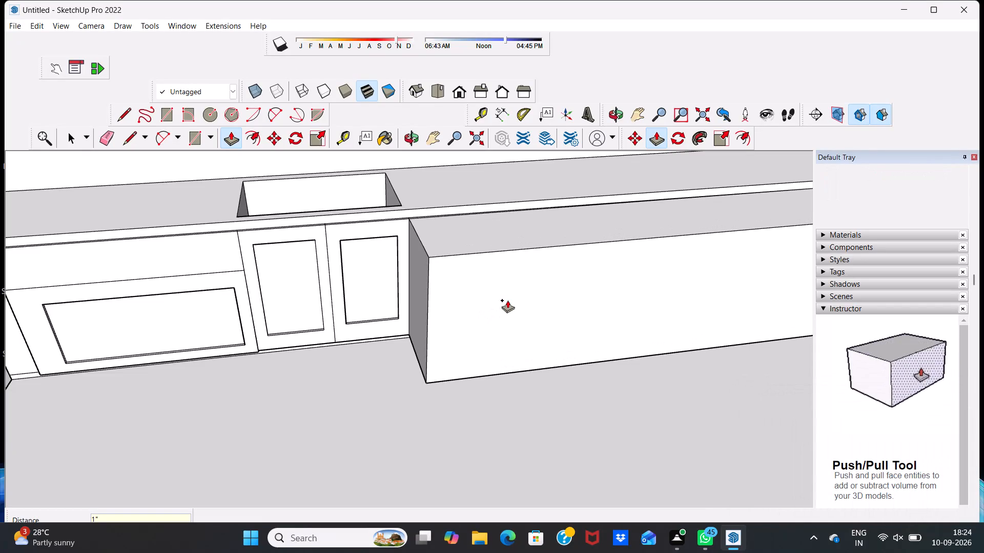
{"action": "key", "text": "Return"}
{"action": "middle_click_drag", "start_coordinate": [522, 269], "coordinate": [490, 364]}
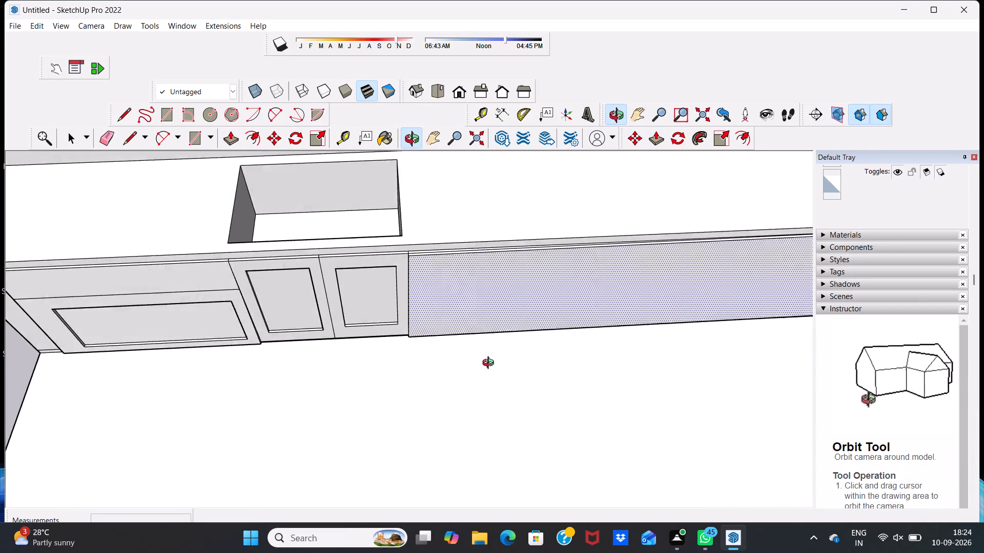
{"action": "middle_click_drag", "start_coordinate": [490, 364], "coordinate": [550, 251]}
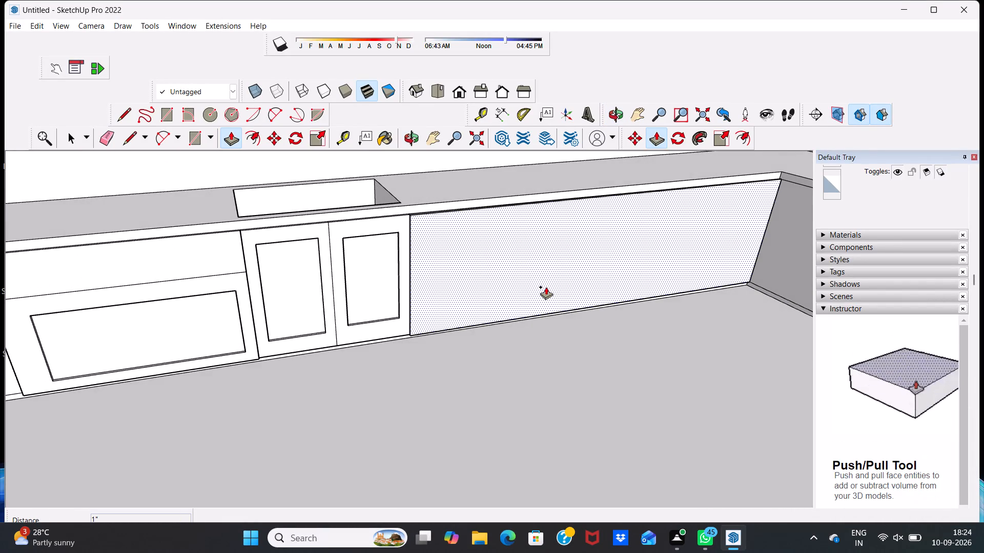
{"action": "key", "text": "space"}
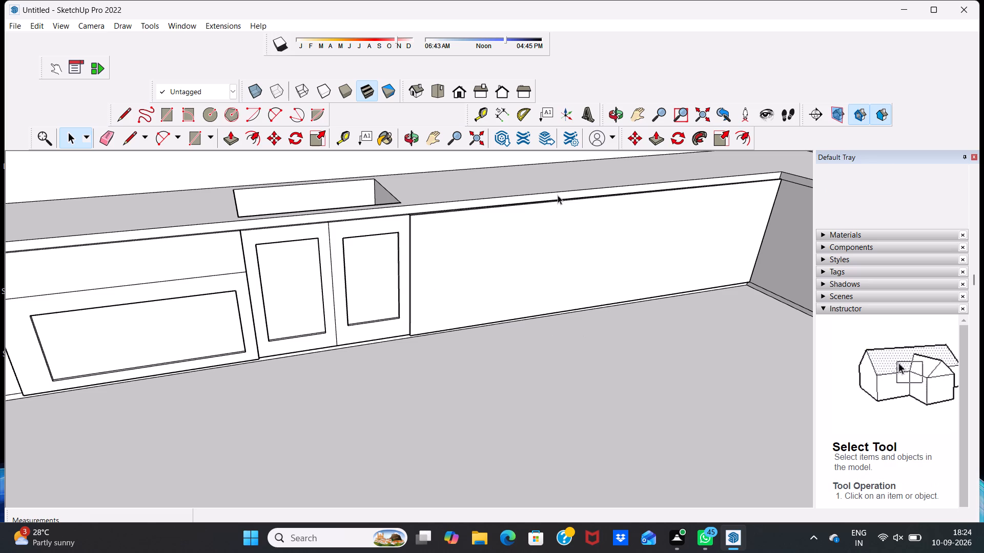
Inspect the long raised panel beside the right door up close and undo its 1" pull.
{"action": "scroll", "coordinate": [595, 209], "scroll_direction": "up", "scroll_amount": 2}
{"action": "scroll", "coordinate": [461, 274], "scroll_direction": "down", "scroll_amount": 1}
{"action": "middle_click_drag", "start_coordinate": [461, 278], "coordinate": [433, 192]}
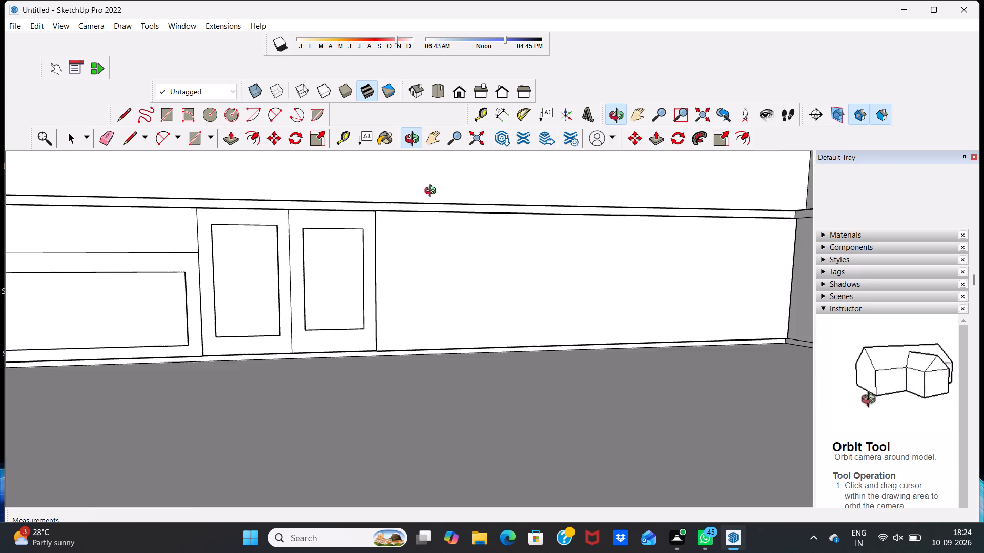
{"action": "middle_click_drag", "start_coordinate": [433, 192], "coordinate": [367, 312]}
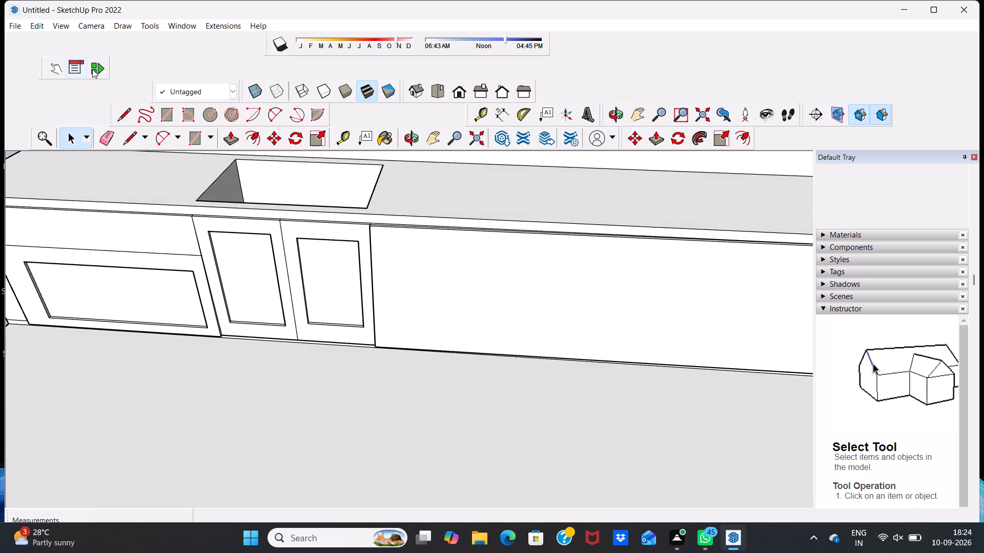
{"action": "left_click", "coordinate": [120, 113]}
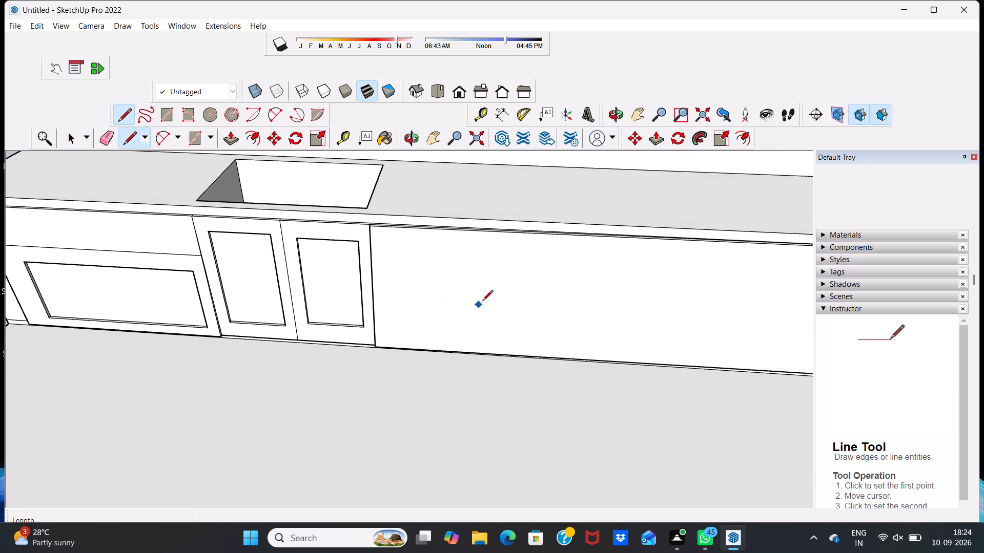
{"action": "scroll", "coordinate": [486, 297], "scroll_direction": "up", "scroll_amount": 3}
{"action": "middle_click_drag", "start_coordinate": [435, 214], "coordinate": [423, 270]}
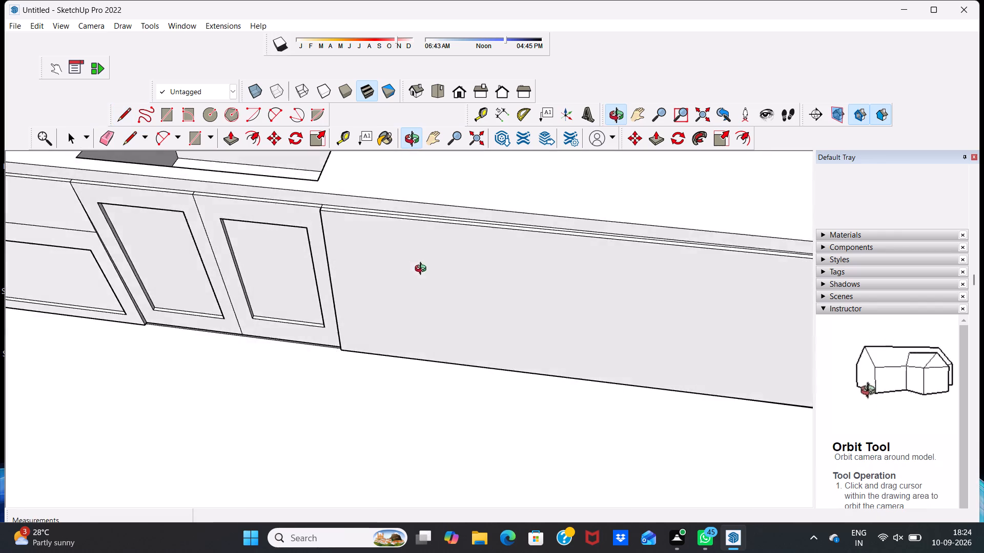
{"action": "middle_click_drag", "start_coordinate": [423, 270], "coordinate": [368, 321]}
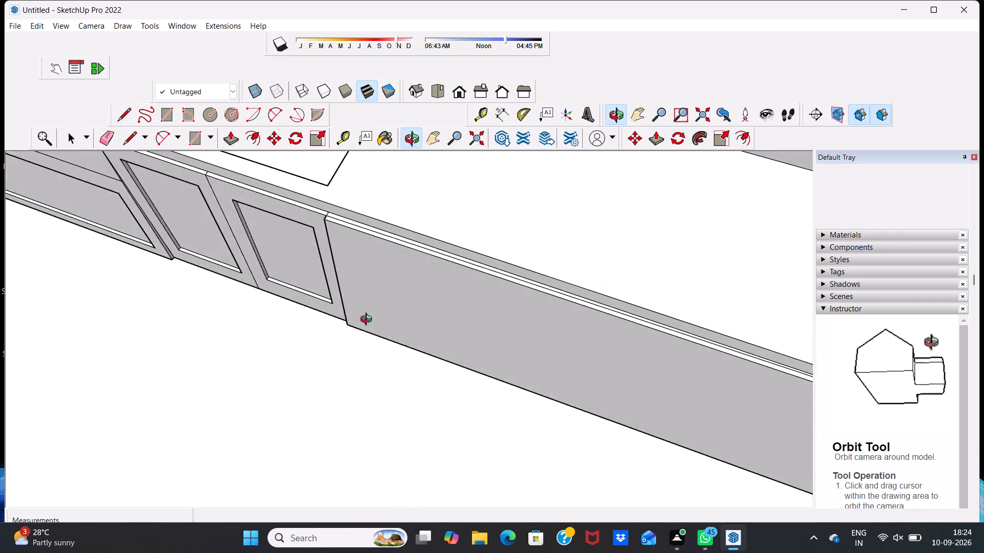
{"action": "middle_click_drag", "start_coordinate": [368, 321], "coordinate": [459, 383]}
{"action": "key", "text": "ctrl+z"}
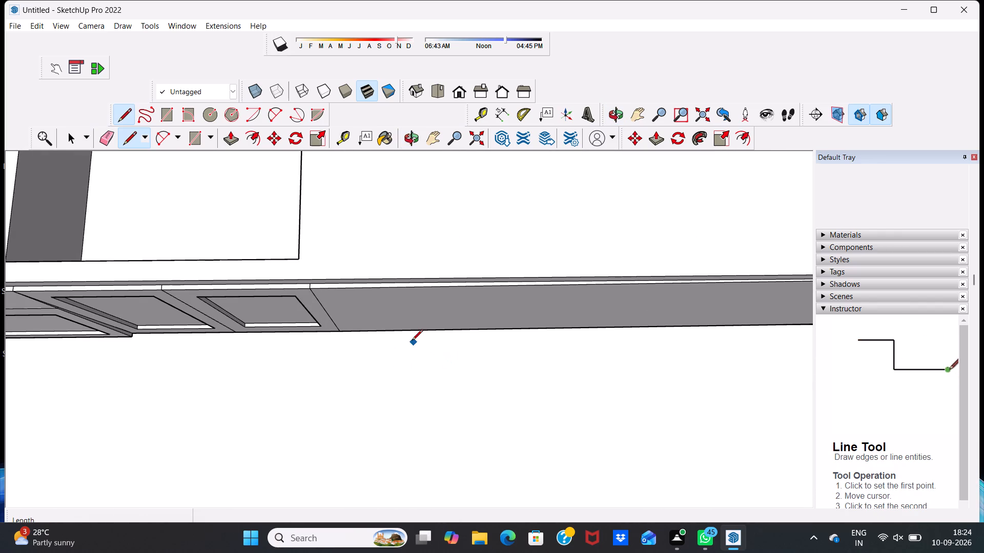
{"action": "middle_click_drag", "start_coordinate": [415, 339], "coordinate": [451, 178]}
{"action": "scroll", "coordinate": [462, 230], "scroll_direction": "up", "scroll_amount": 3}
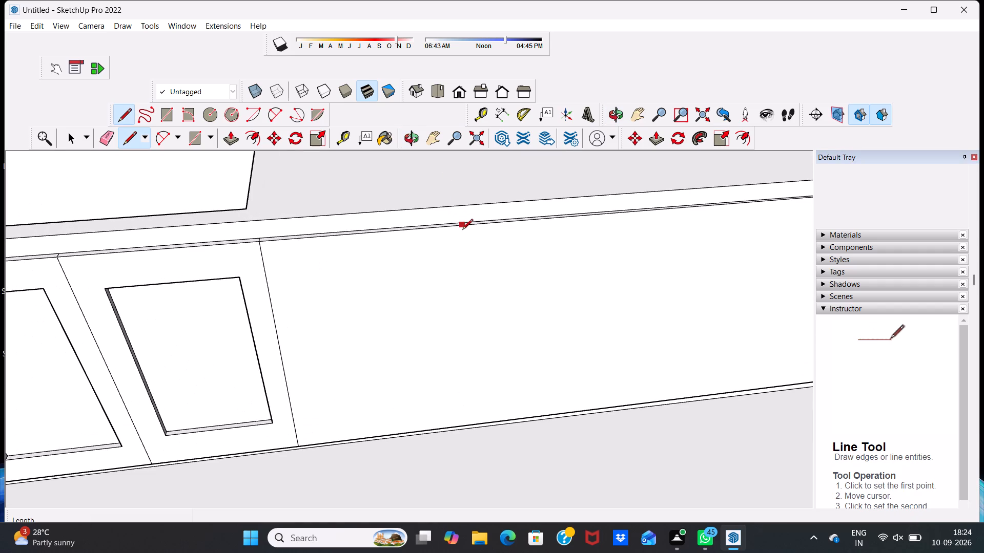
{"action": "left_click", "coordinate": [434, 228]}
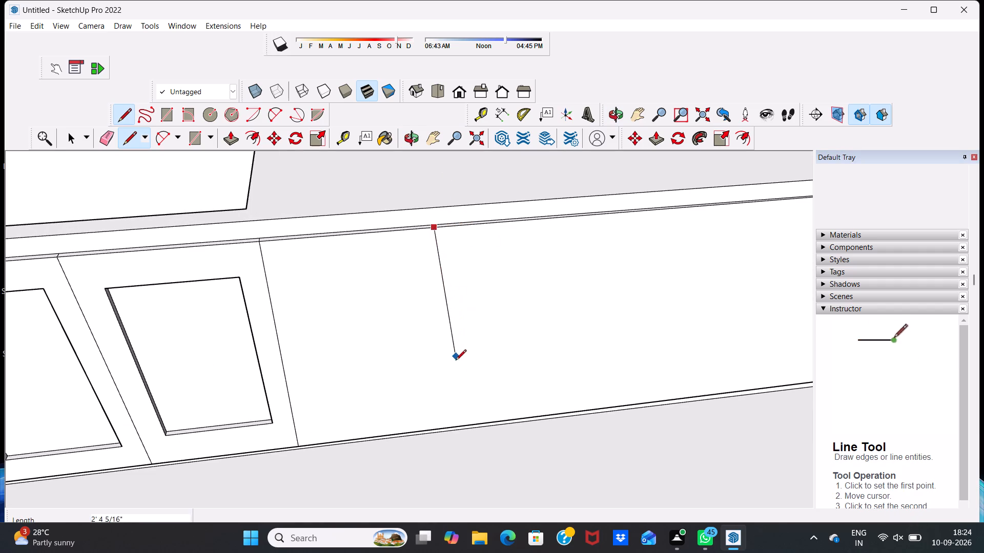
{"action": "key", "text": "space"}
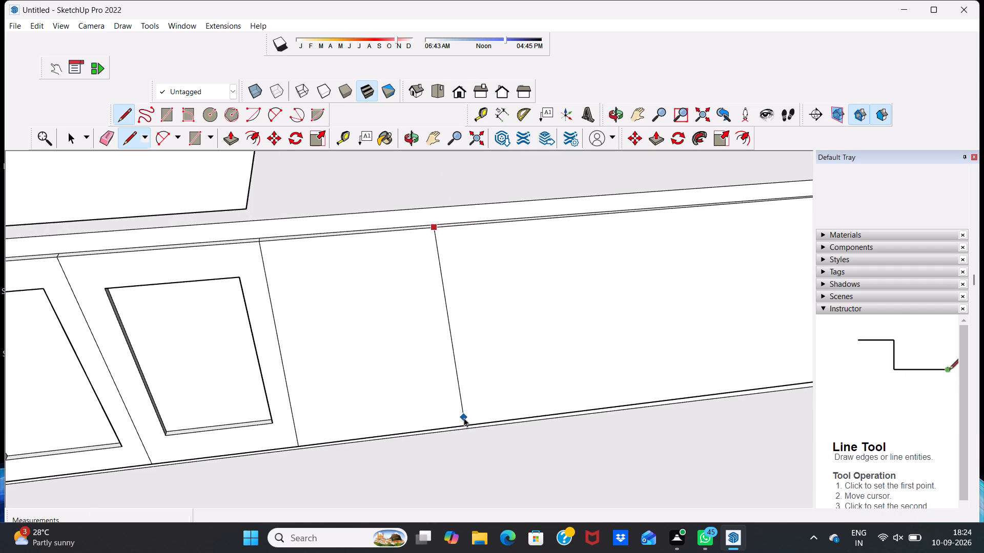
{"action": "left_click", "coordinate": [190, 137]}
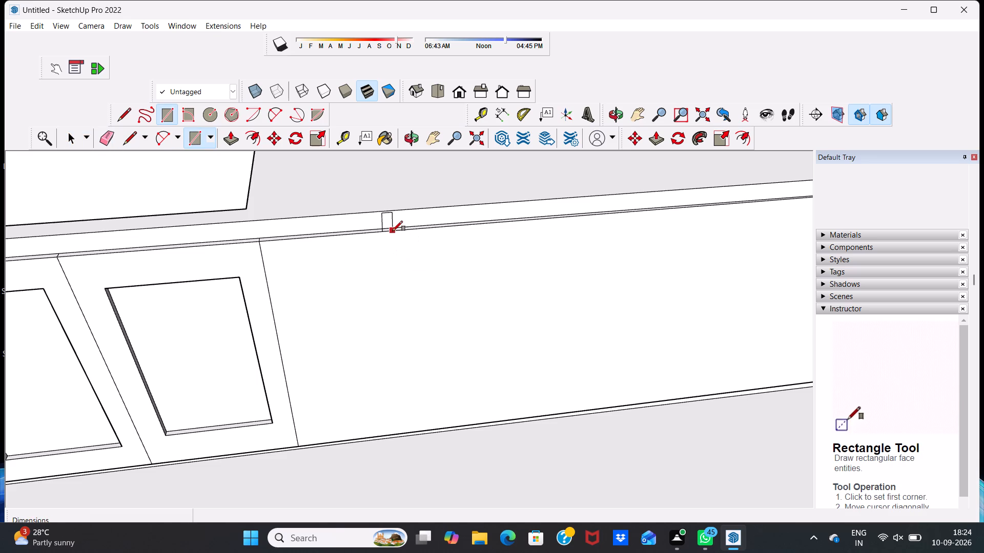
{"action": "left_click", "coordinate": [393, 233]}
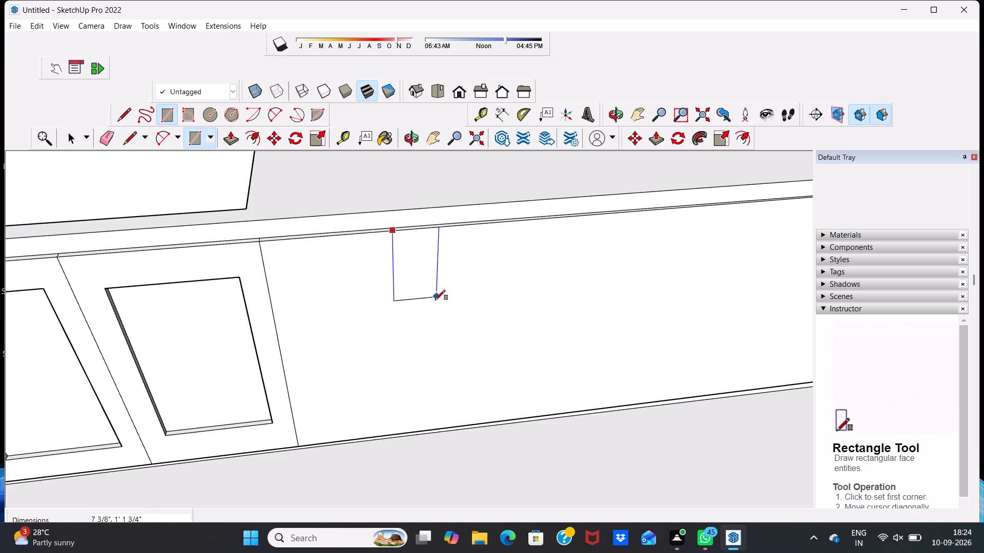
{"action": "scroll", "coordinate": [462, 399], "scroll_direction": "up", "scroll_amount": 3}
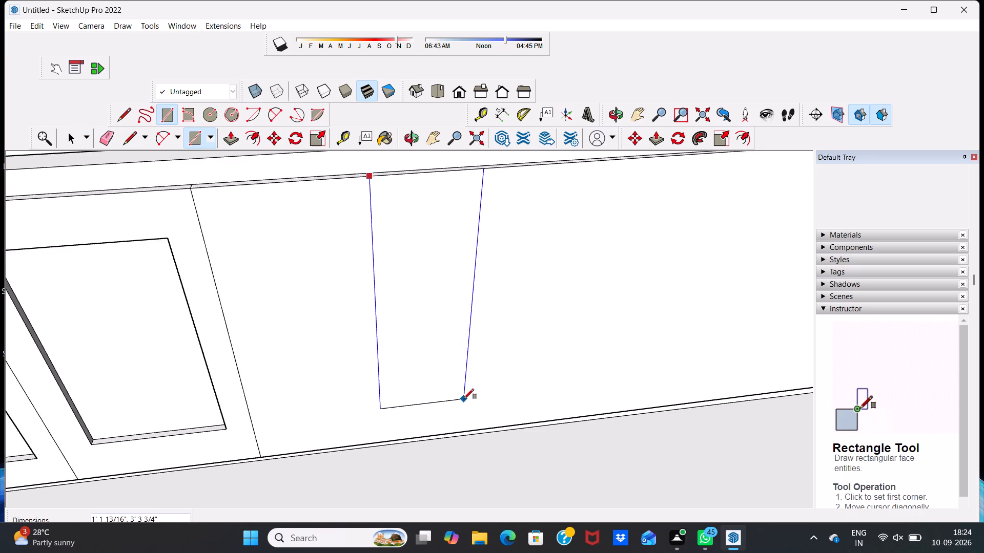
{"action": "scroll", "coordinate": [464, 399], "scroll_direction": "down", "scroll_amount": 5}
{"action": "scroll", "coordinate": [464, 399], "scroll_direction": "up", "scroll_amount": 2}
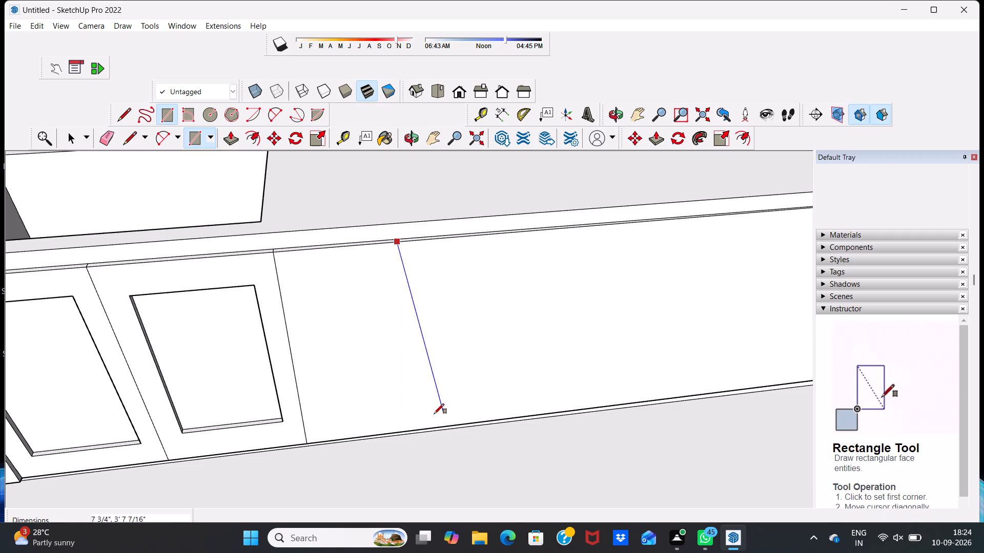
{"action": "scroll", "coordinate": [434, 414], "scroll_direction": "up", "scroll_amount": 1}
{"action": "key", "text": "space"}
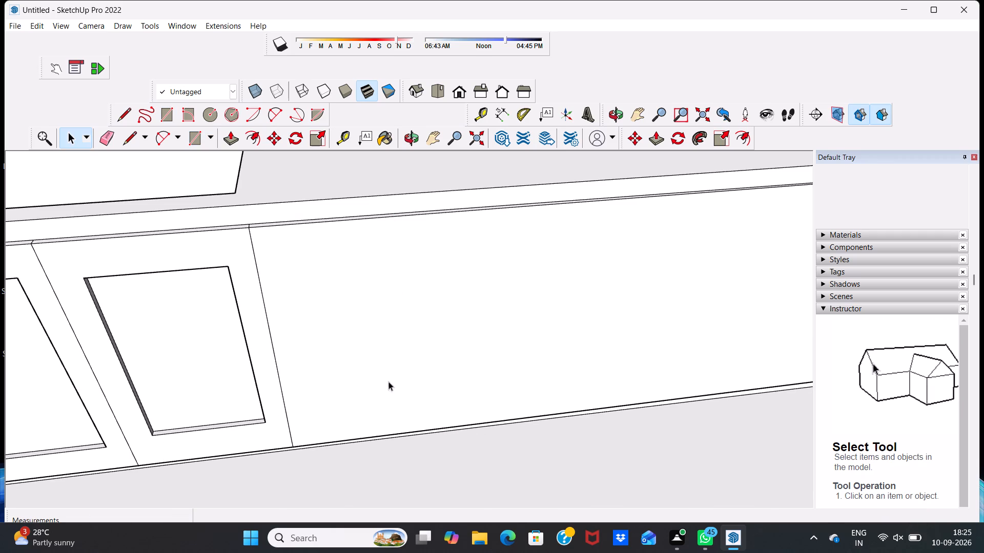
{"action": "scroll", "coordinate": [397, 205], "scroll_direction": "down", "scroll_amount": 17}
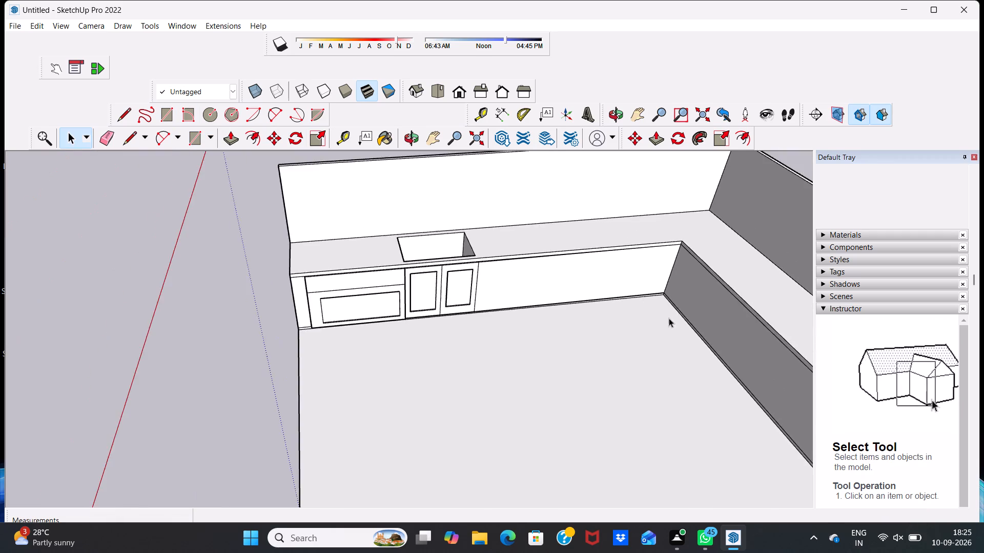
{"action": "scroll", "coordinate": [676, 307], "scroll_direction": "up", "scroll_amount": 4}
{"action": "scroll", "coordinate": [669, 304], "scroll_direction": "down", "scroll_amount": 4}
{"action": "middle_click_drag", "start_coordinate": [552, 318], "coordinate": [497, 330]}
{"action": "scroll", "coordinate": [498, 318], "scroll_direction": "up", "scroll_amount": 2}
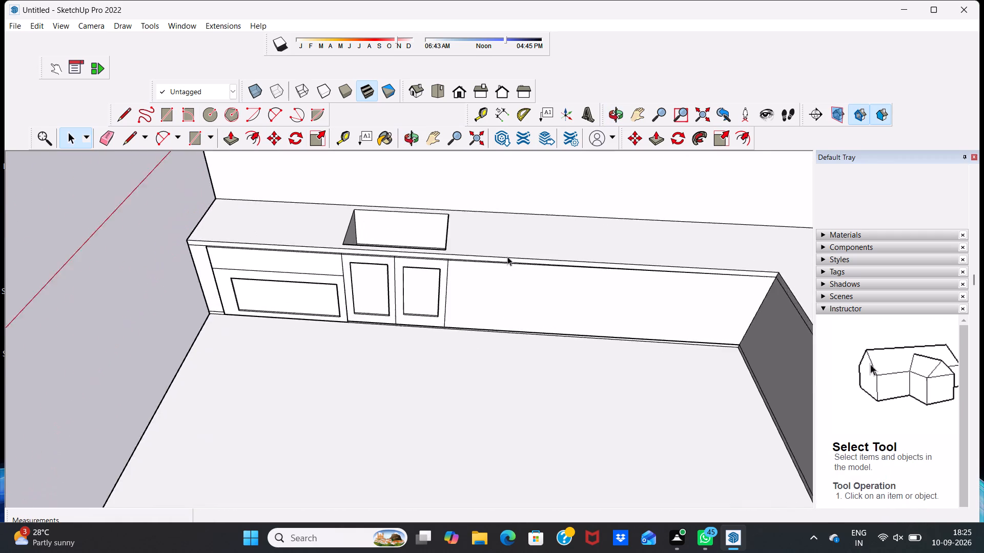
Draw a vertical line about 4' tall across the long blank counter front, about one door's width beyond the framed doors.
{"action": "scroll", "coordinate": [507, 257], "scroll_direction": "up", "scroll_amount": 5}
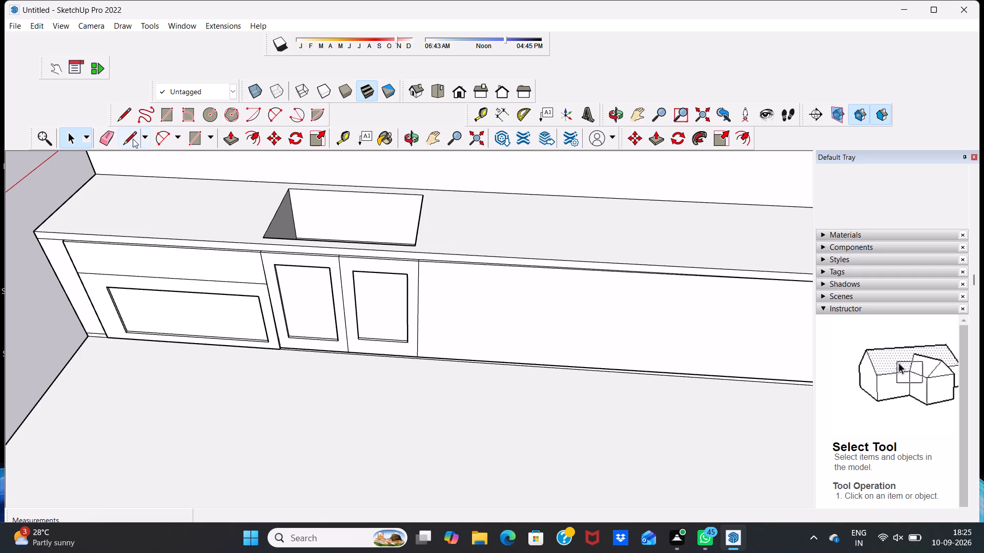
{"action": "left_click", "coordinate": [133, 139]}
{"action": "scroll", "coordinate": [537, 406], "scroll_direction": "up", "scroll_amount": 1}
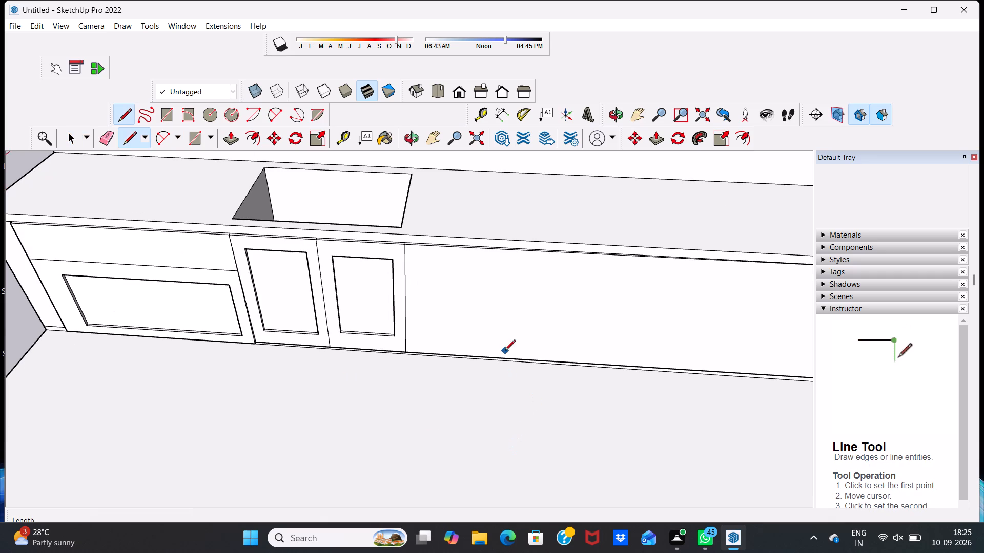
{"action": "scroll", "coordinate": [504, 359], "scroll_direction": "up", "scroll_amount": 4}
{"action": "left_click", "coordinate": [505, 358]}
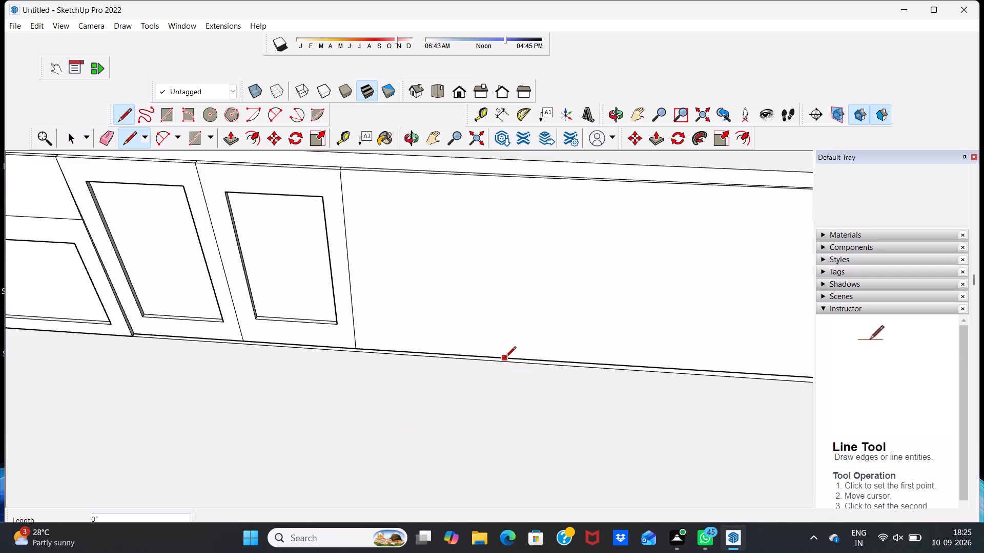
{"action": "left_click", "coordinate": [514, 180]}
Draw a second vertical line about 4' tall close beside the new divider, on its inner-corner side, forming a narrow strip.
{"action": "scroll", "coordinate": [517, 353], "scroll_direction": "up", "scroll_amount": 3}
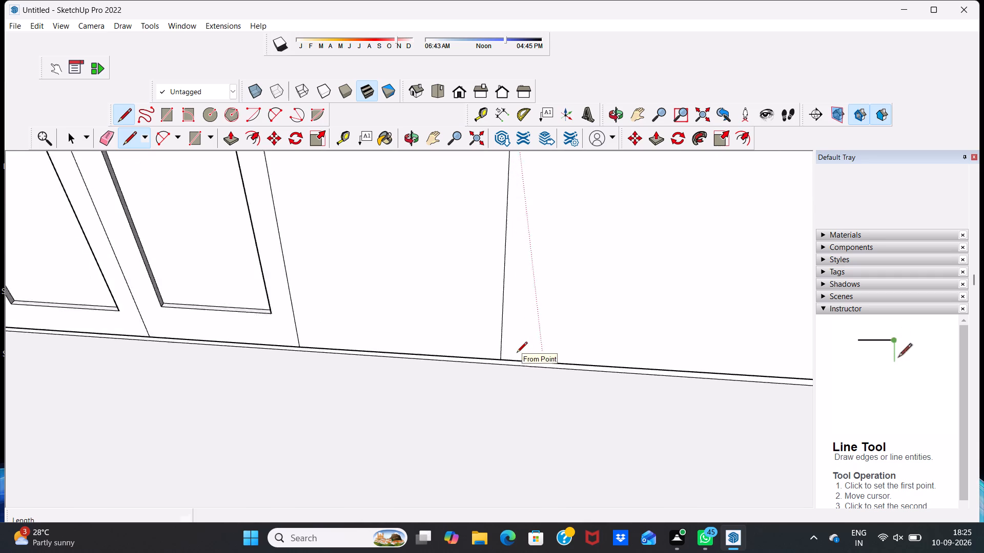
{"action": "scroll", "coordinate": [517, 353], "scroll_direction": "up", "scroll_amount": 6}
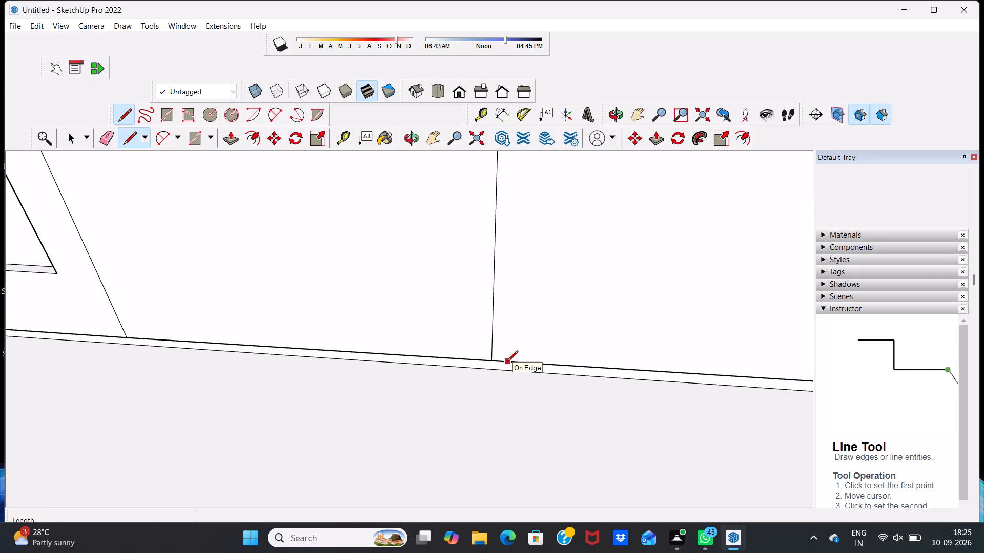
{"action": "left_click", "coordinate": [505, 364]}
{"action": "scroll", "coordinate": [521, 329], "scroll_direction": "down", "scroll_amount": 5}
{"action": "scroll", "coordinate": [533, 267], "scroll_direction": "down", "scroll_amount": 2}
{"action": "scroll", "coordinate": [530, 271], "scroll_direction": "up", "scroll_amount": 1}
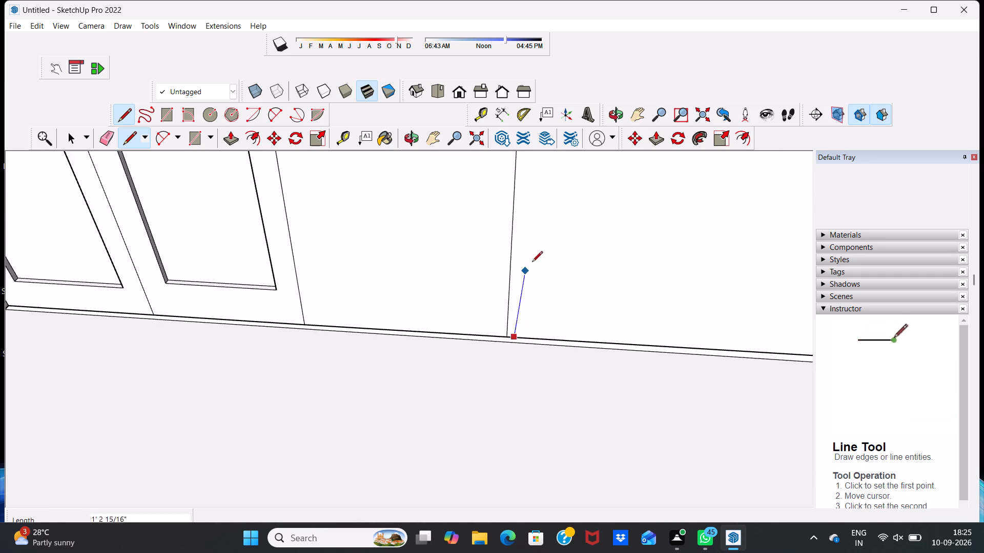
{"action": "scroll", "coordinate": [532, 263], "scroll_direction": "up", "scroll_amount": 1}
{"action": "scroll", "coordinate": [536, 247], "scroll_direction": "down", "scroll_amount": 17}
{"action": "scroll", "coordinate": [549, 212], "scroll_direction": "up", "scroll_amount": 7}
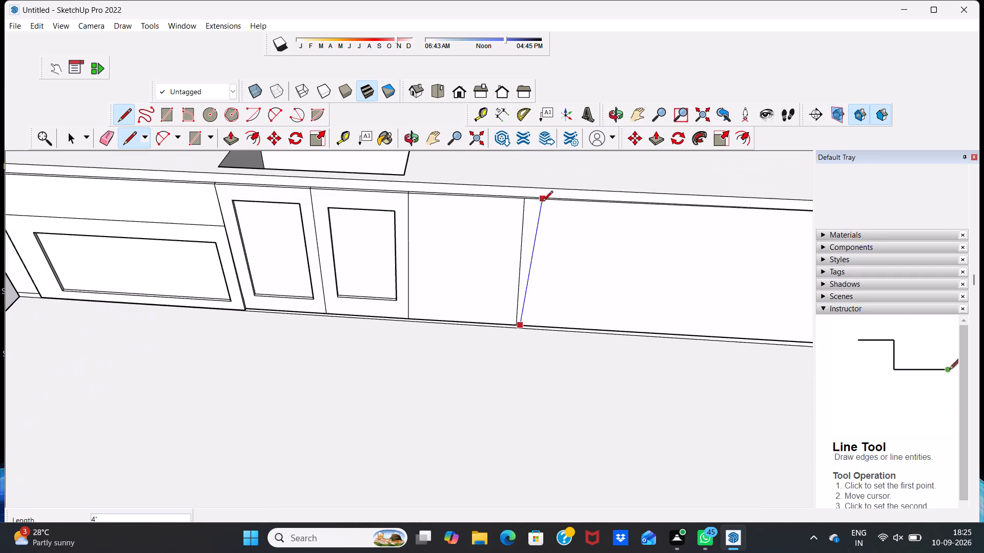
{"action": "scroll", "coordinate": [538, 205], "scroll_direction": "up", "scroll_amount": 3}
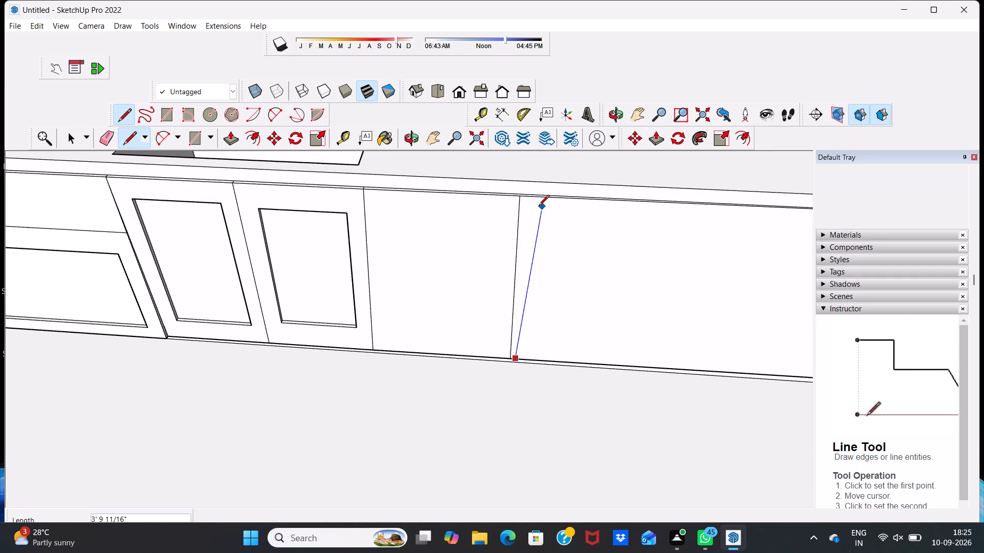
{"action": "scroll", "coordinate": [538, 200], "scroll_direction": "up", "scroll_amount": 6}
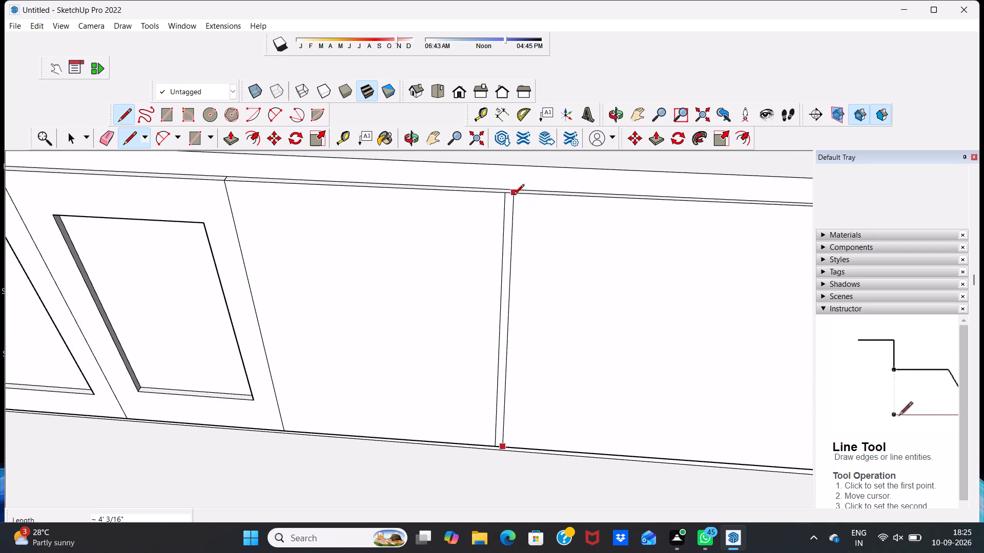
{"action": "left_click", "coordinate": [514, 196]}
Draw another vertical line about 4' tall on the blank front, about one door's width past the narrow strip.
{"action": "scroll", "coordinate": [549, 223], "scroll_direction": "down", "scroll_amount": 11}
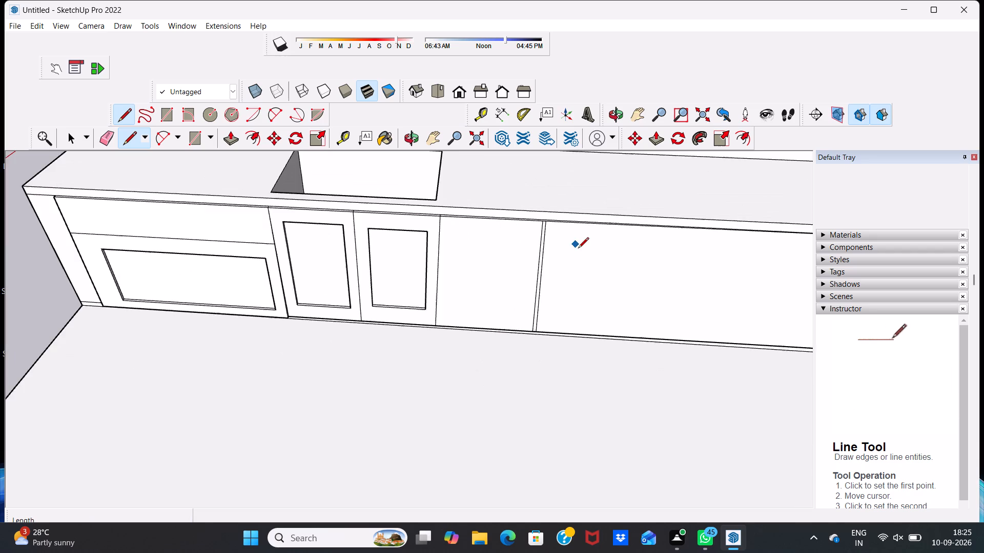
{"action": "scroll", "coordinate": [579, 250], "scroll_direction": "down", "scroll_amount": 6}
{"action": "scroll", "coordinate": [606, 299], "scroll_direction": "down", "scroll_amount": 4}
{"action": "scroll", "coordinate": [666, 297], "scroll_direction": "up", "scroll_amount": 8}
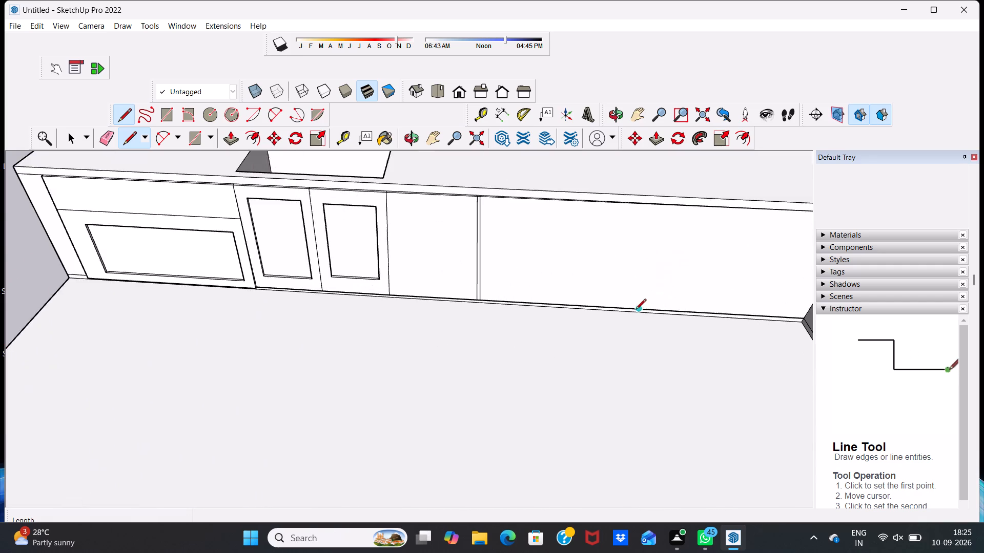
{"action": "scroll", "coordinate": [582, 280], "scroll_direction": "up", "scroll_amount": 3}
{"action": "scroll", "coordinate": [316, 282], "scroll_direction": "up", "scroll_amount": 3}
{"action": "scroll", "coordinate": [352, 256], "scroll_direction": "down", "scroll_amount": 5}
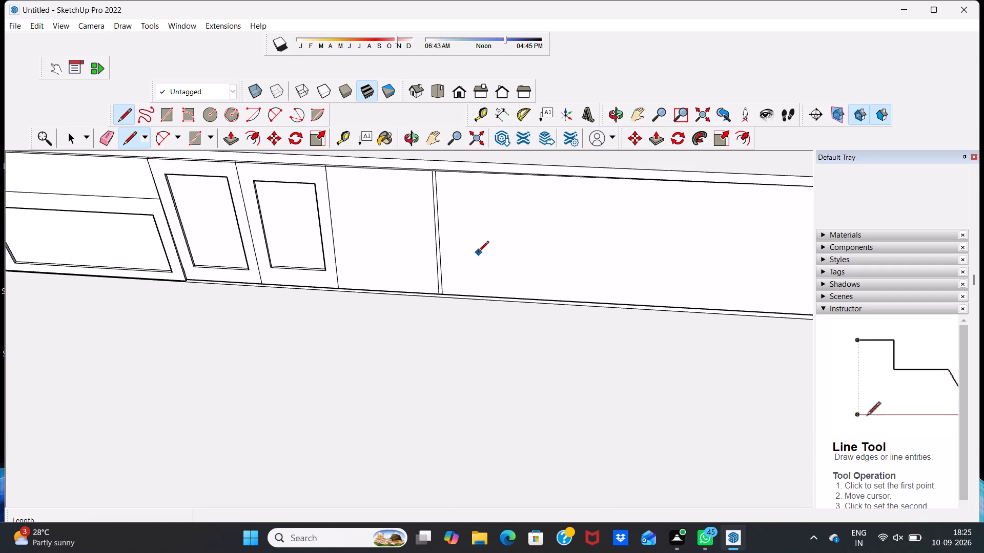
{"action": "scroll", "coordinate": [515, 312], "scroll_direction": "up", "scroll_amount": 5}
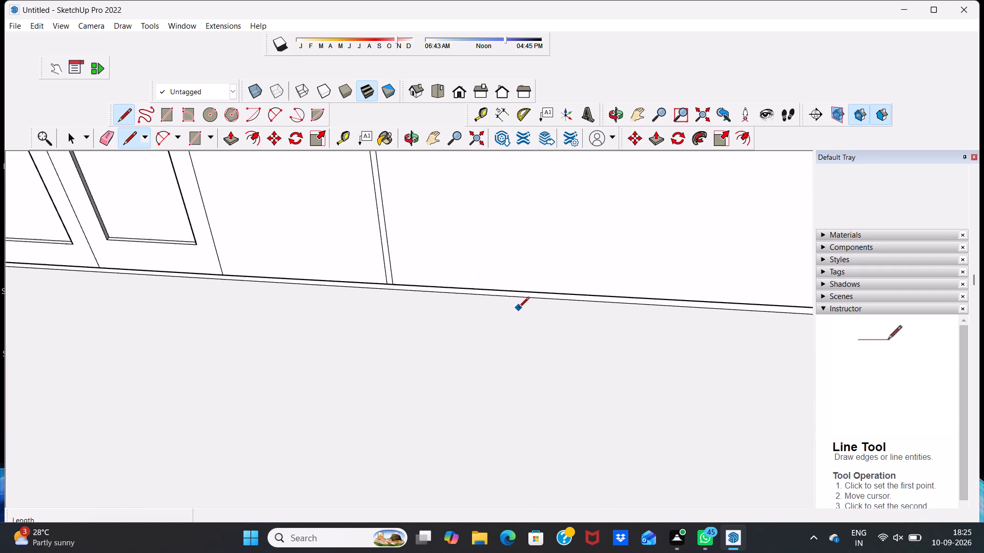
{"action": "scroll", "coordinate": [519, 308], "scroll_direction": "up", "scroll_amount": 5}
{"action": "scroll", "coordinate": [479, 288], "scroll_direction": "down", "scroll_amount": 18}
{"action": "scroll", "coordinate": [546, 279], "scroll_direction": "up", "scroll_amount": 5}
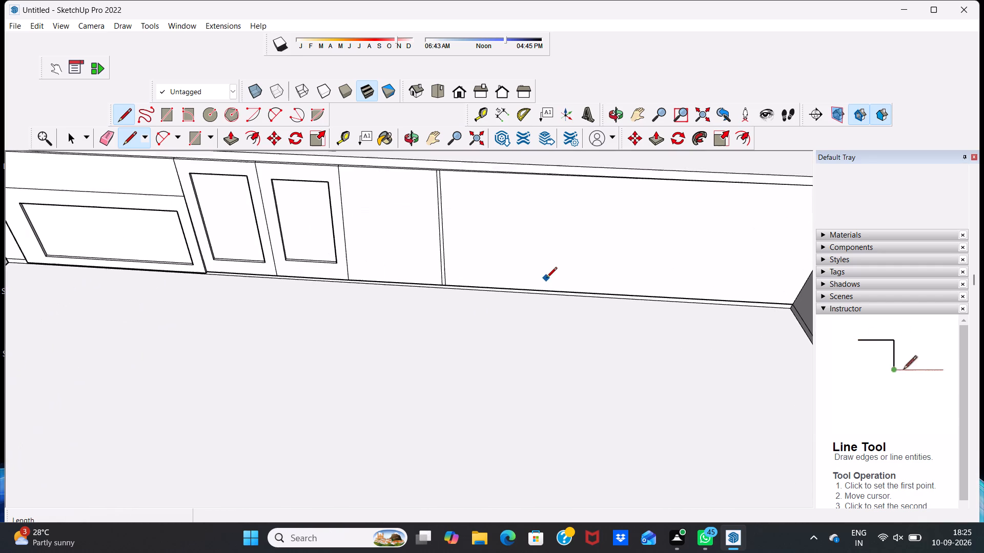
{"action": "left_click", "coordinate": [517, 288]}
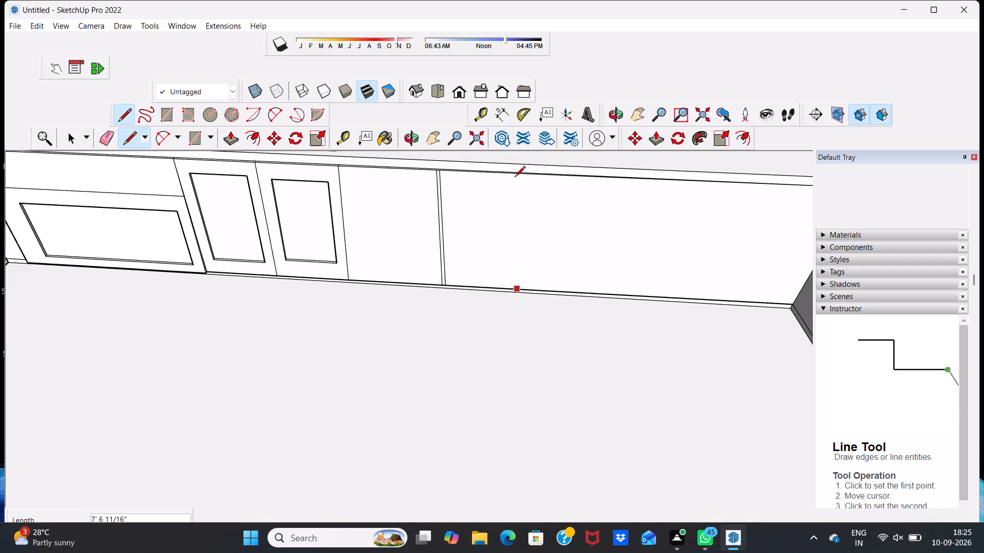
{"action": "left_click", "coordinate": [517, 177]}
Draw a closely spaced vertical line about 4' tall beside the latest divider, on its inner-corner side, forming a second narrow strip.
{"action": "scroll", "coordinate": [545, 258], "scroll_direction": "up", "scroll_amount": 1}
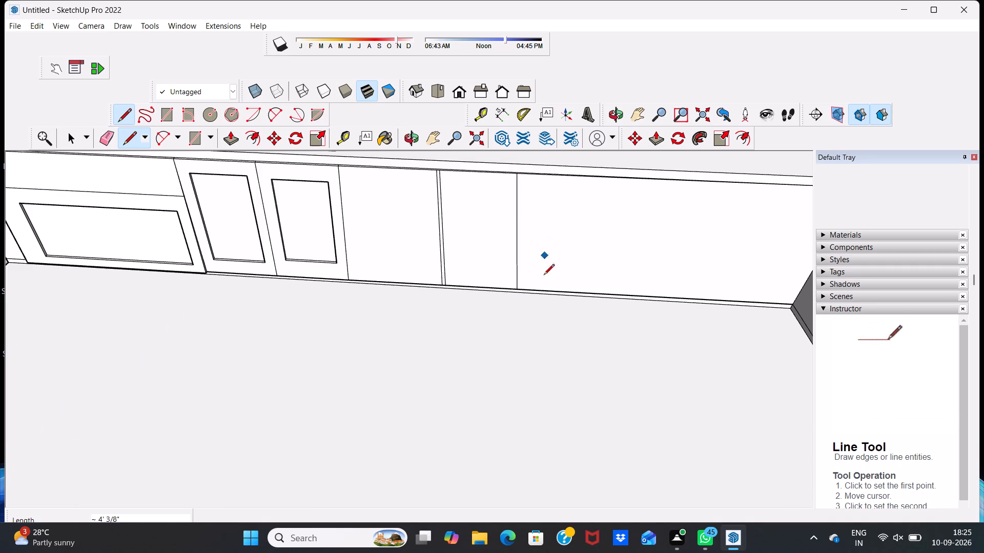
{"action": "scroll", "coordinate": [544, 275], "scroll_direction": "up", "scroll_amount": 7}
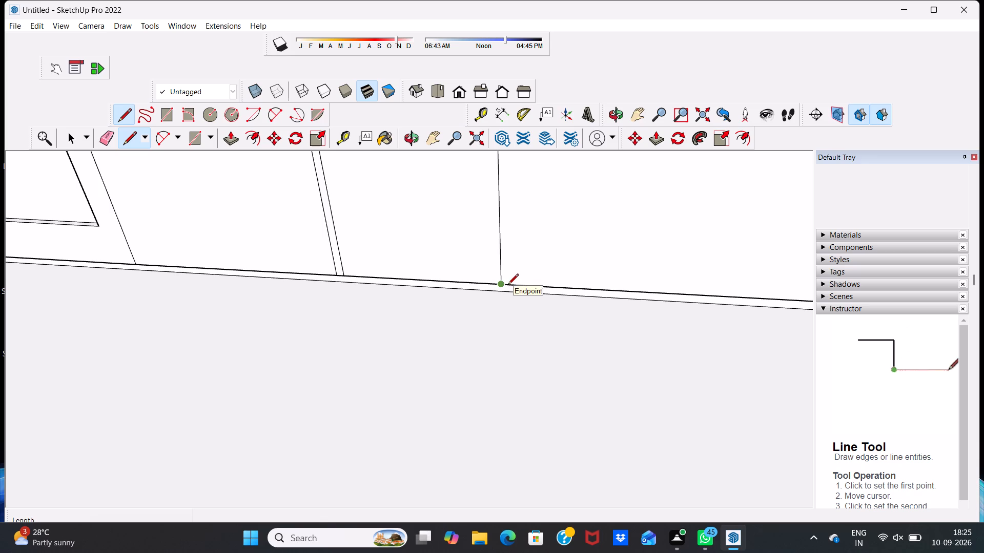
{"action": "scroll", "coordinate": [521, 292], "scroll_direction": "up", "scroll_amount": 4}
{"action": "left_click", "coordinate": [500, 278]}
{"action": "scroll", "coordinate": [515, 261], "scroll_direction": "down", "scroll_amount": 5}
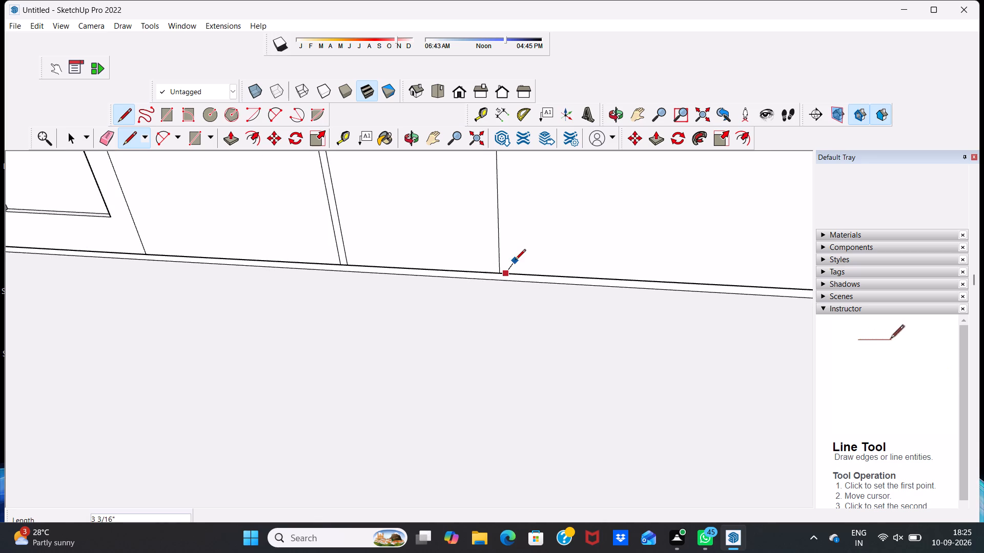
{"action": "scroll", "coordinate": [515, 261], "scroll_direction": "down", "scroll_amount": 19}
{"action": "scroll", "coordinate": [526, 190], "scroll_direction": "up", "scroll_amount": 10}
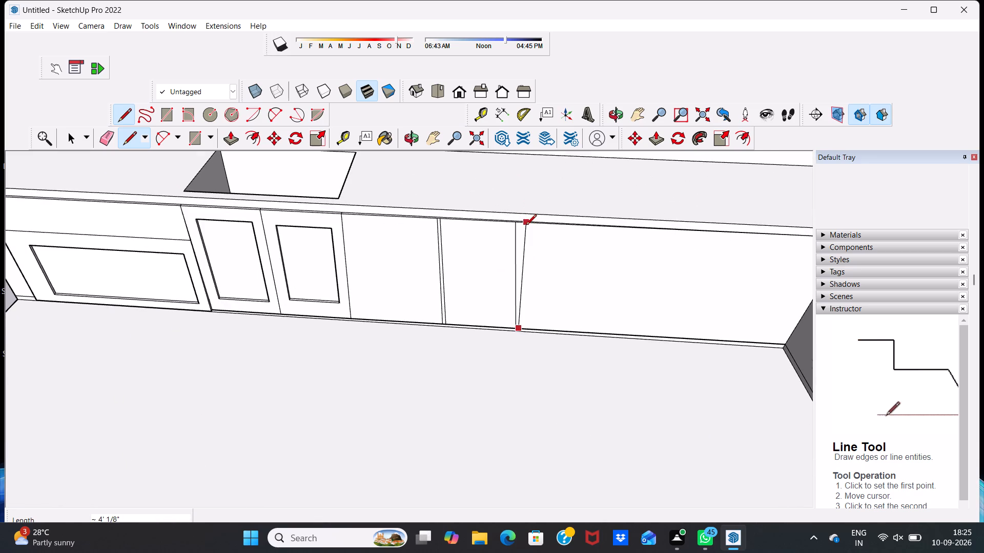
{"action": "scroll", "coordinate": [526, 226], "scroll_direction": "up", "scroll_amount": 10}
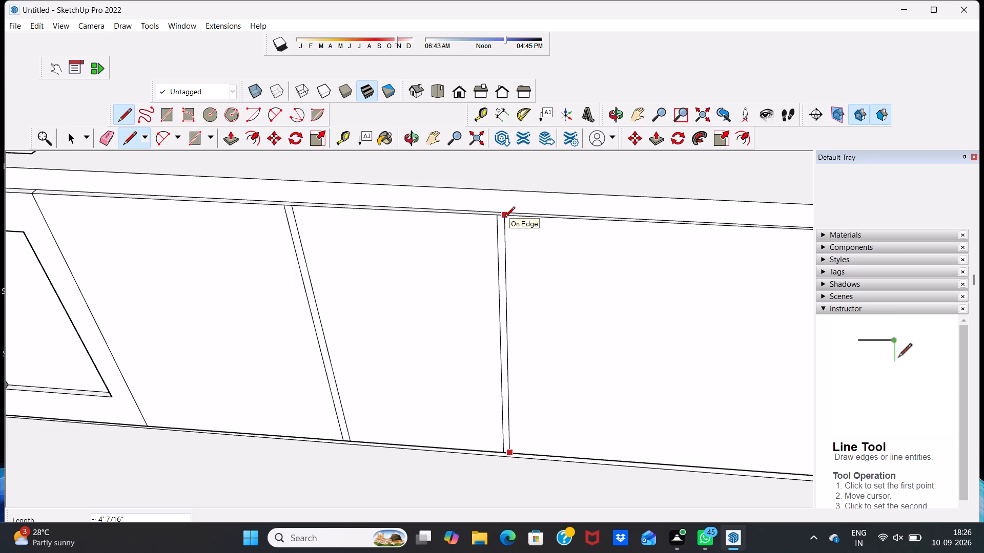
{"action": "left_click", "coordinate": [504, 218]}
{"action": "scroll", "coordinate": [609, 261], "scroll_direction": "down", "scroll_amount": 16}
{"action": "scroll", "coordinate": [738, 287], "scroll_direction": "down", "scroll_amount": 3}
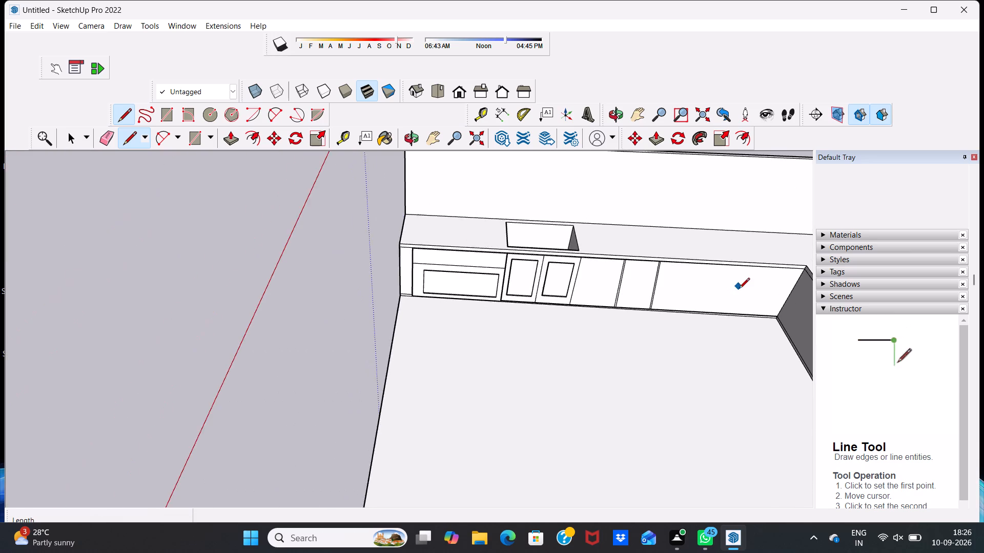
{"action": "scroll", "coordinate": [739, 289], "scroll_direction": "down", "scroll_amount": 3}
{"action": "key", "text": "space"}
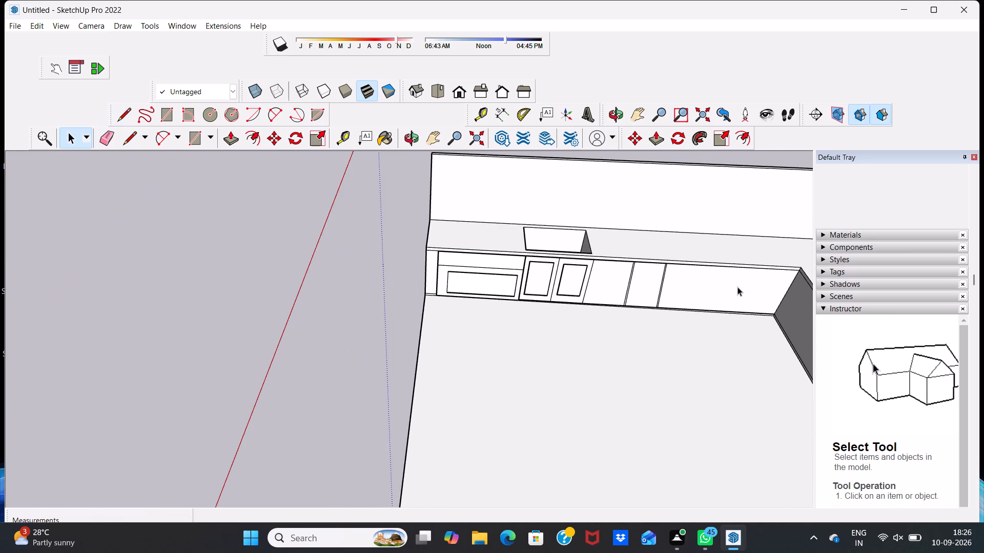
Examine the newly divided counter front and the whole L-shaped counter from several angles and distances.
{"action": "scroll", "coordinate": [737, 295], "scroll_direction": "down", "scroll_amount": 1}
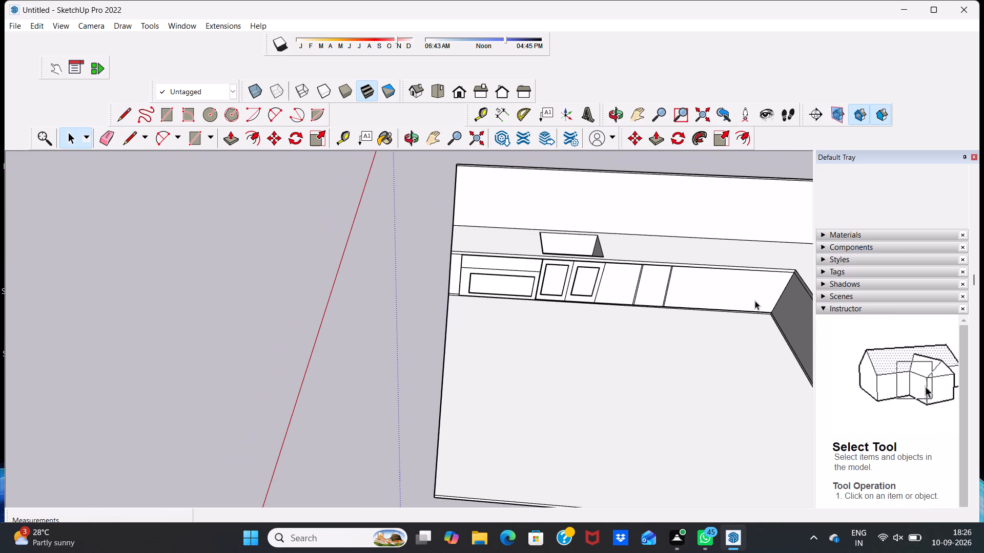
{"action": "scroll", "coordinate": [762, 287], "scroll_direction": "up", "scroll_amount": 3}
{"action": "scroll", "coordinate": [748, 297], "scroll_direction": "down", "scroll_amount": 2}
{"action": "middle_click_drag", "start_coordinate": [678, 310], "coordinate": [656, 378]}
{"action": "scroll", "coordinate": [679, 317], "scroll_direction": "down", "scroll_amount": 11}
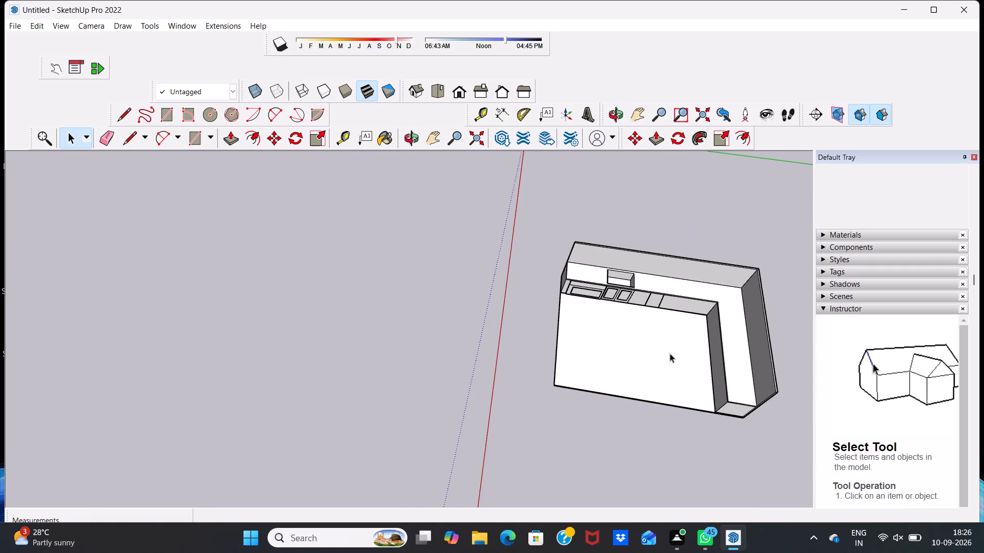
{"action": "middle_click_drag", "start_coordinate": [670, 353], "coordinate": [768, 300]}
{"action": "middle_click_drag", "start_coordinate": [596, 293], "coordinate": [661, 319]}
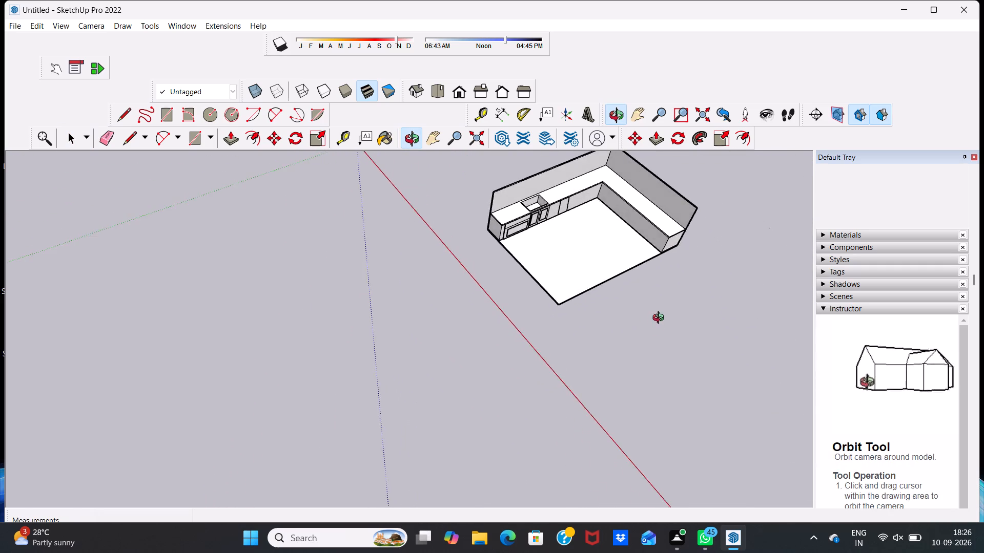
{"action": "middle_click_drag", "start_coordinate": [661, 319], "coordinate": [661, 324]}
{"action": "scroll", "coordinate": [617, 205], "scroll_direction": "up", "scroll_amount": 11}
{"action": "scroll", "coordinate": [496, 244], "scroll_direction": "down", "scroll_amount": 4}
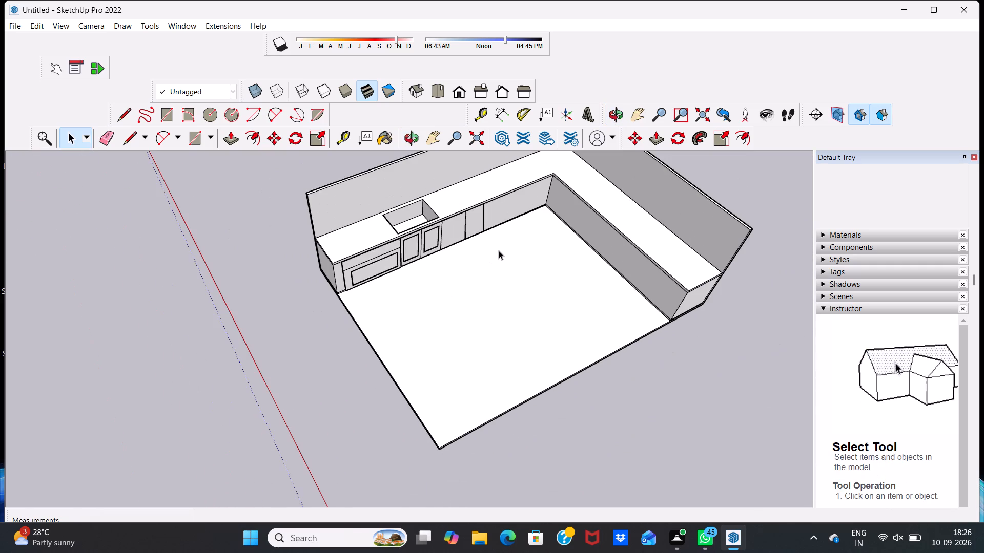
{"action": "middle_click_drag", "start_coordinate": [499, 250], "coordinate": [385, 183]}
{"action": "scroll", "coordinate": [585, 236], "scroll_direction": "up", "scroll_amount": 10}
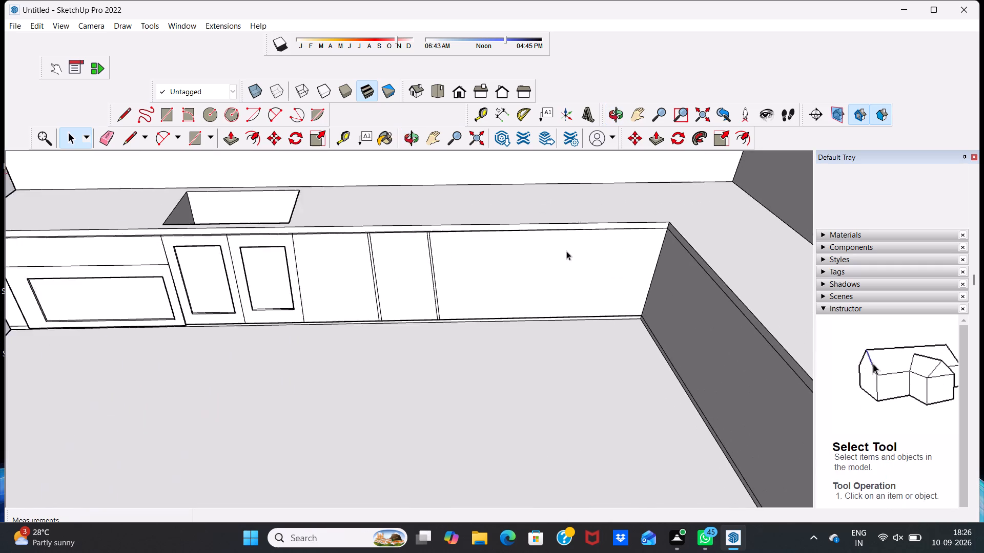
{"action": "scroll", "coordinate": [566, 251], "scroll_direction": "up", "scroll_amount": 1}
{"action": "scroll", "coordinate": [476, 276], "scroll_direction": "down", "scroll_amount": 1}
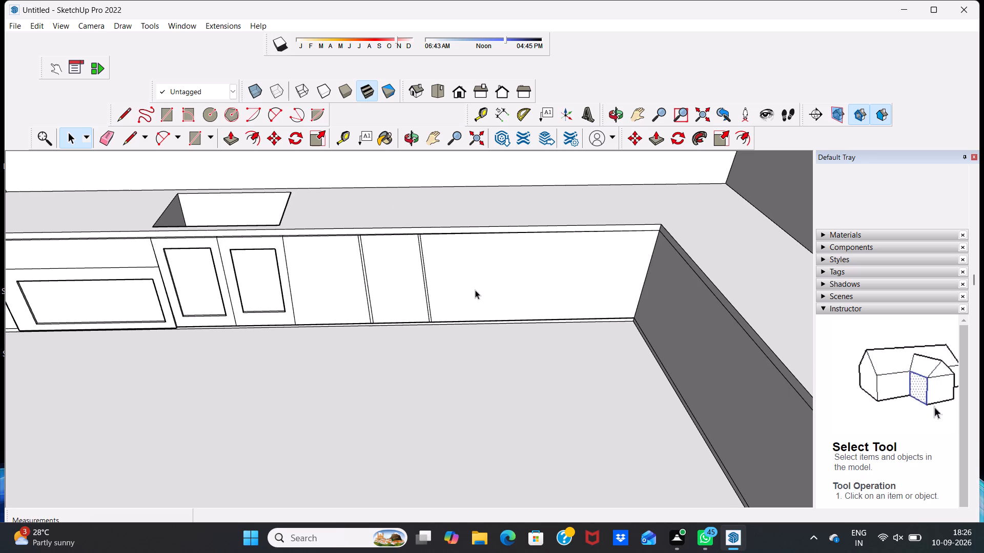
{"action": "middle_click_drag", "start_coordinate": [475, 290], "coordinate": [484, 415]}
{"action": "scroll", "coordinate": [499, 393], "scroll_direction": "down", "scroll_amount": 1}
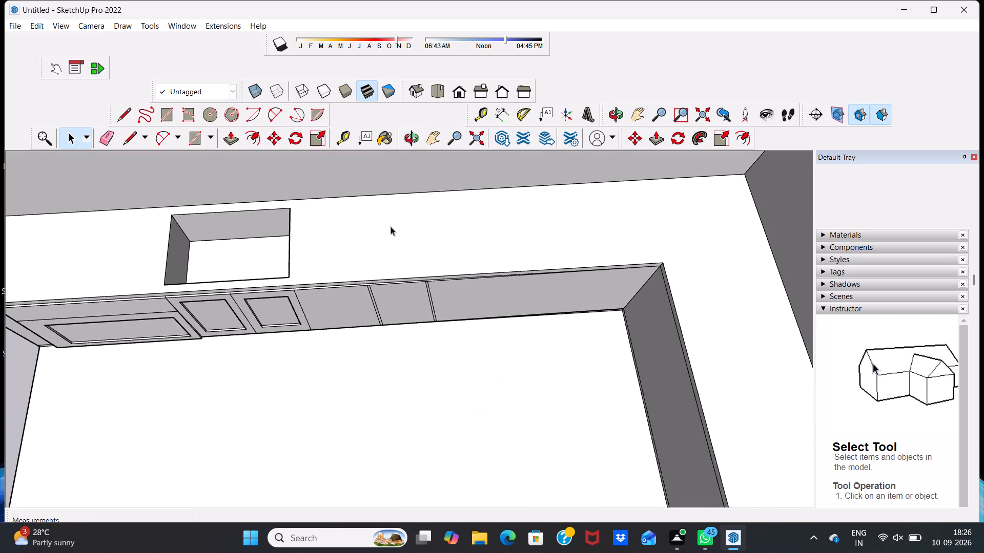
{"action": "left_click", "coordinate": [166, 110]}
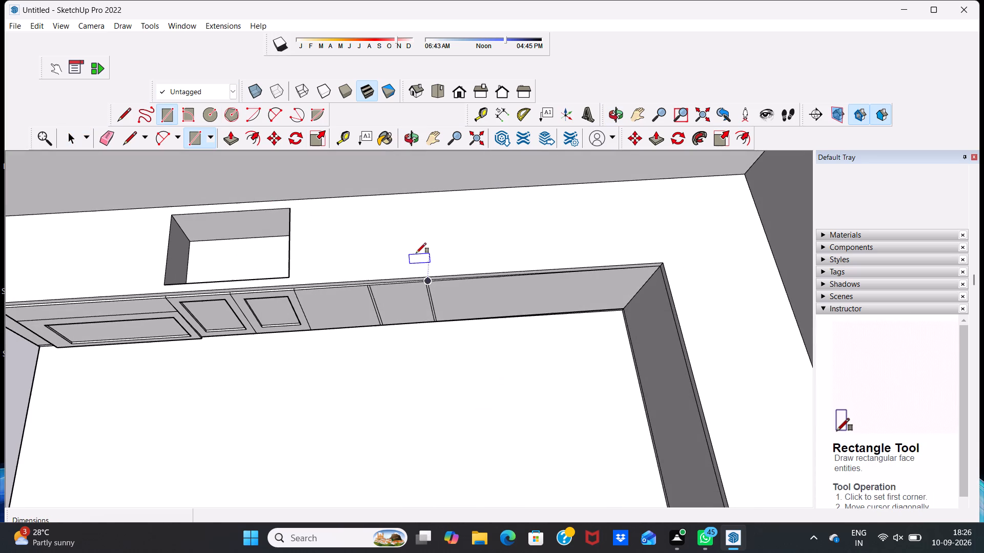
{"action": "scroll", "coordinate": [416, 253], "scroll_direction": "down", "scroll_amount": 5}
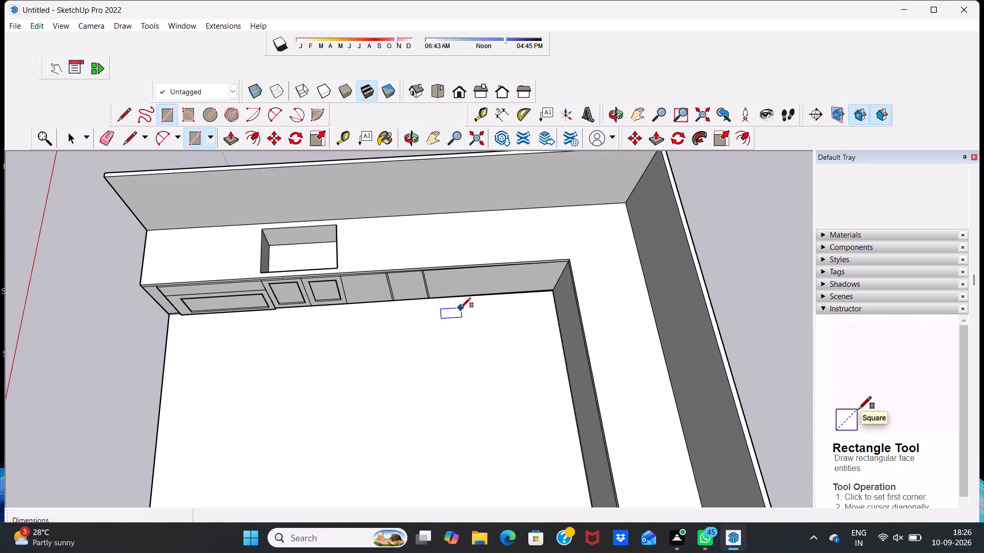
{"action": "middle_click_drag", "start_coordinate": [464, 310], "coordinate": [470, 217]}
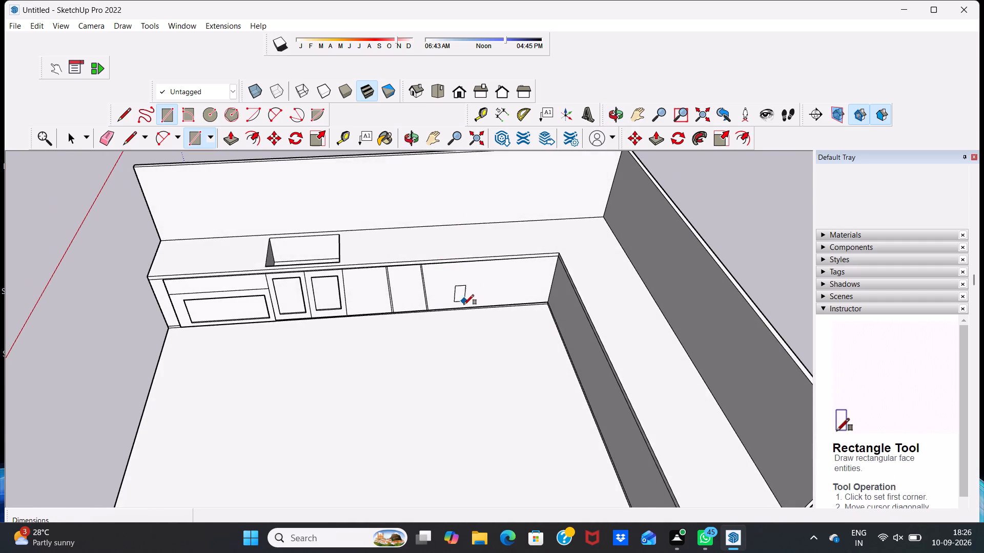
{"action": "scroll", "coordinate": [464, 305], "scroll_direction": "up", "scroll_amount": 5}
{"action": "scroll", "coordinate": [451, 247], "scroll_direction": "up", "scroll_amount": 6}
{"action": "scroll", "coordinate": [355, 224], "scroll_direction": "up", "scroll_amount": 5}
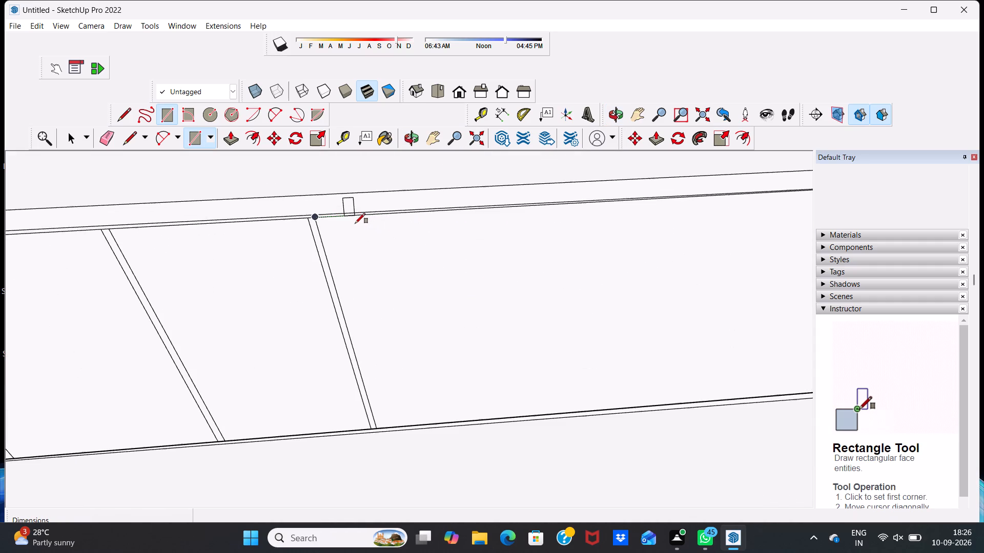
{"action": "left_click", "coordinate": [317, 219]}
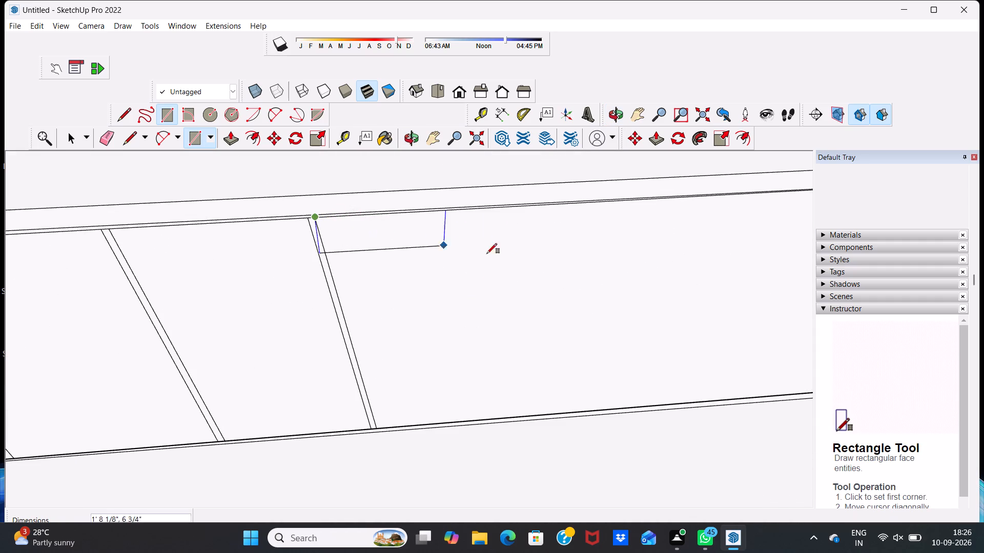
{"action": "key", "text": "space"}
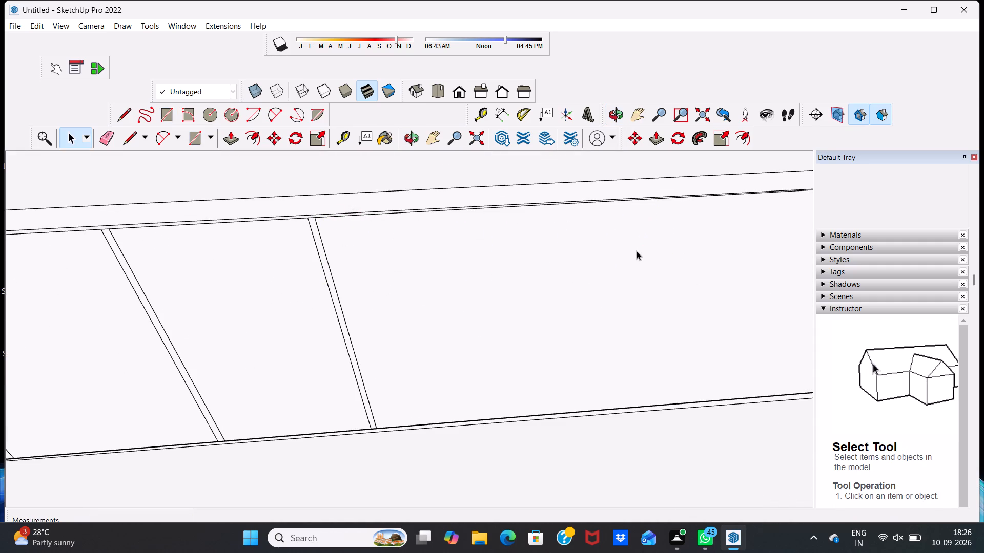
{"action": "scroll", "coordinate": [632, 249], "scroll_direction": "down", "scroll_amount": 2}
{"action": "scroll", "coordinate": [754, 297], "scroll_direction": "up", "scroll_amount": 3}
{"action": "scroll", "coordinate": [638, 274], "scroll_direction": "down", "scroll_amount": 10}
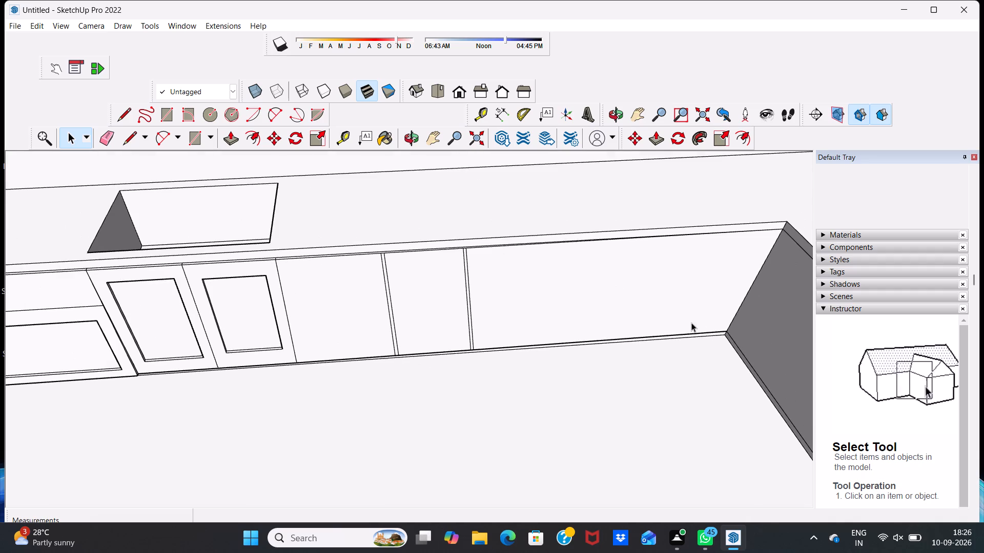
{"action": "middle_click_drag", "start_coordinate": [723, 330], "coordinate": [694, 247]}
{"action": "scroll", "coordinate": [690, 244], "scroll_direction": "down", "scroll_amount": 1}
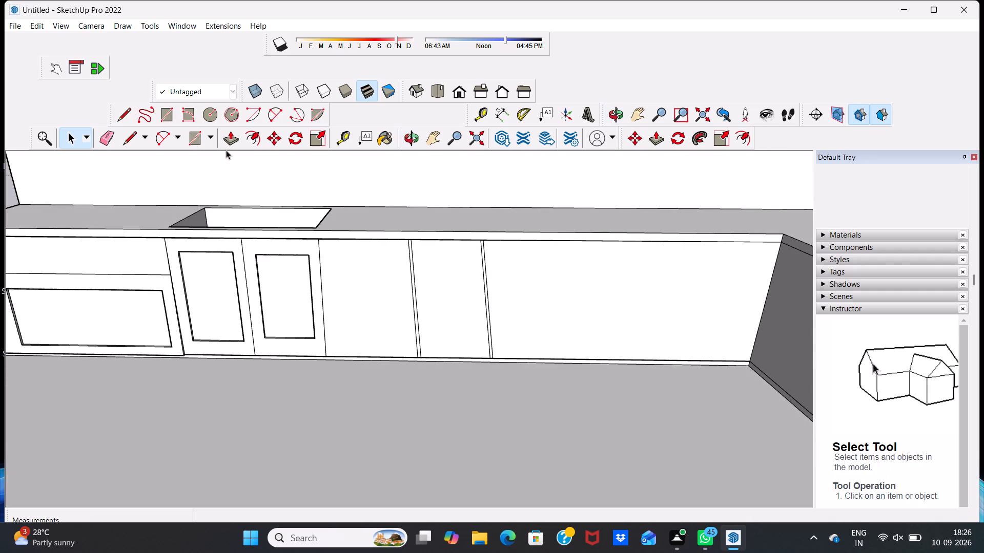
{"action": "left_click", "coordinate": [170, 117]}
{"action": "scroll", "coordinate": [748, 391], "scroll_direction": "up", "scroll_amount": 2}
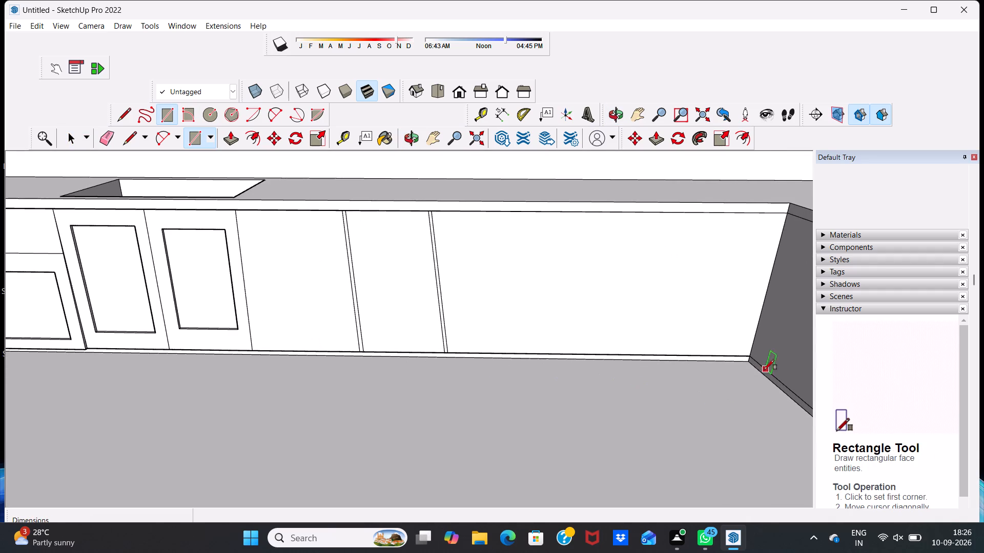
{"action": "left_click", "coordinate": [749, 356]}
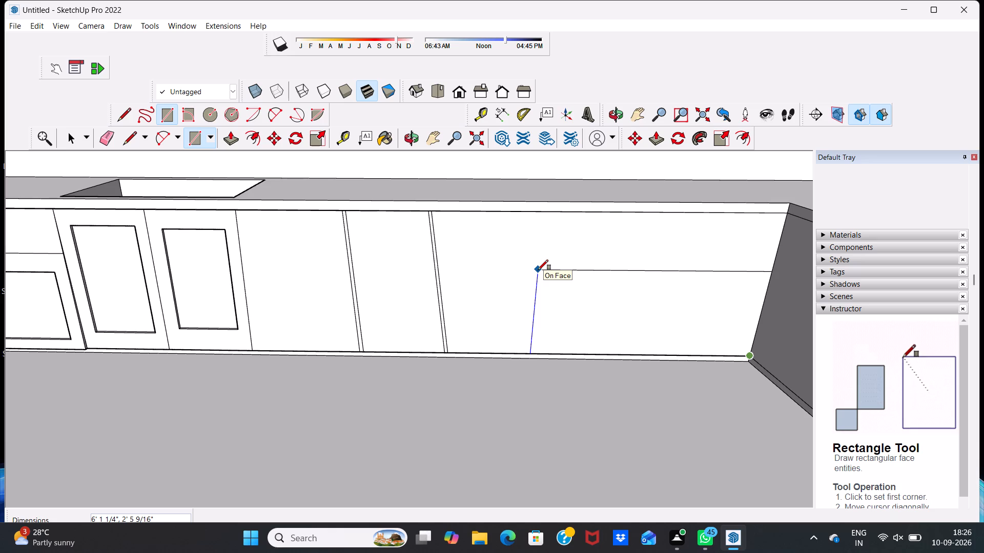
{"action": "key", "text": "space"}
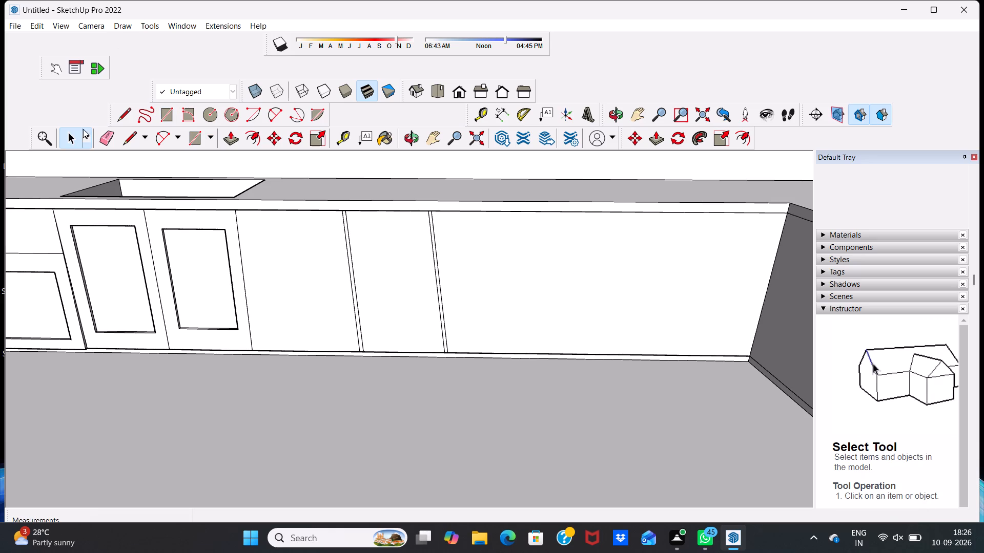
Draw an inset rectangle about 7'6" by 2'8" on the wide blank front between the second narrow strip and the inner corner.
{"action": "left_click", "coordinate": [163, 108]}
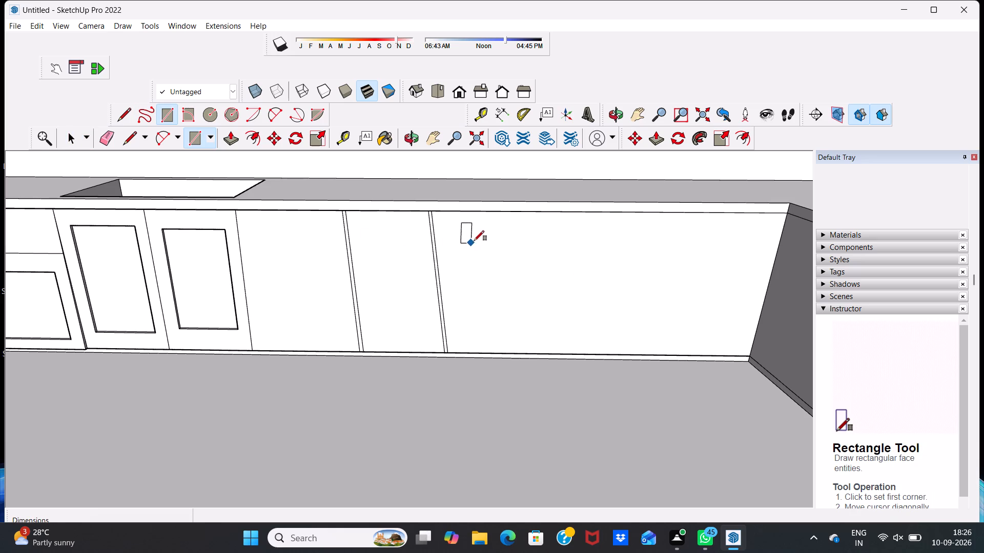
{"action": "left_click", "coordinate": [465, 235]}
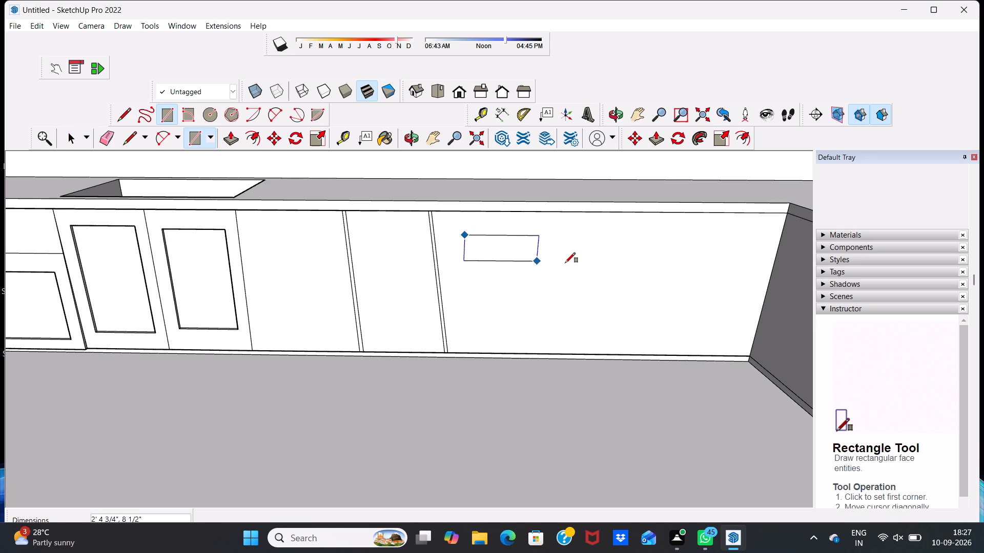
{"action": "left_click", "coordinate": [736, 332]}
{"action": "key", "text": "space"}
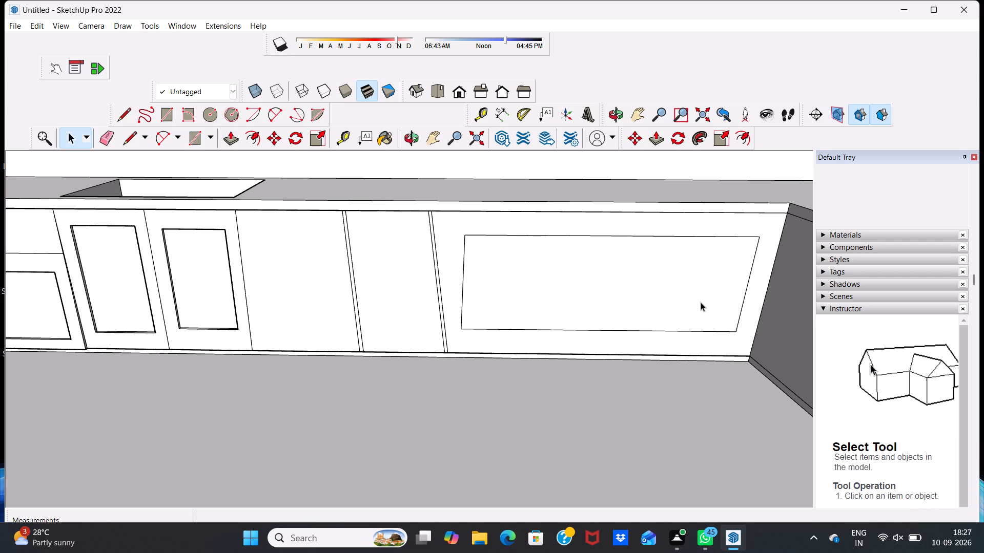
Examine the inset rectangle and the existing framed door fronts from several angles and distances.
{"action": "scroll", "coordinate": [701, 302], "scroll_direction": "up", "scroll_amount": 1}
{"action": "scroll", "coordinate": [648, 283], "scroll_direction": "down", "scroll_amount": 11}
{"action": "scroll", "coordinate": [584, 313], "scroll_direction": "down", "scroll_amount": 9}
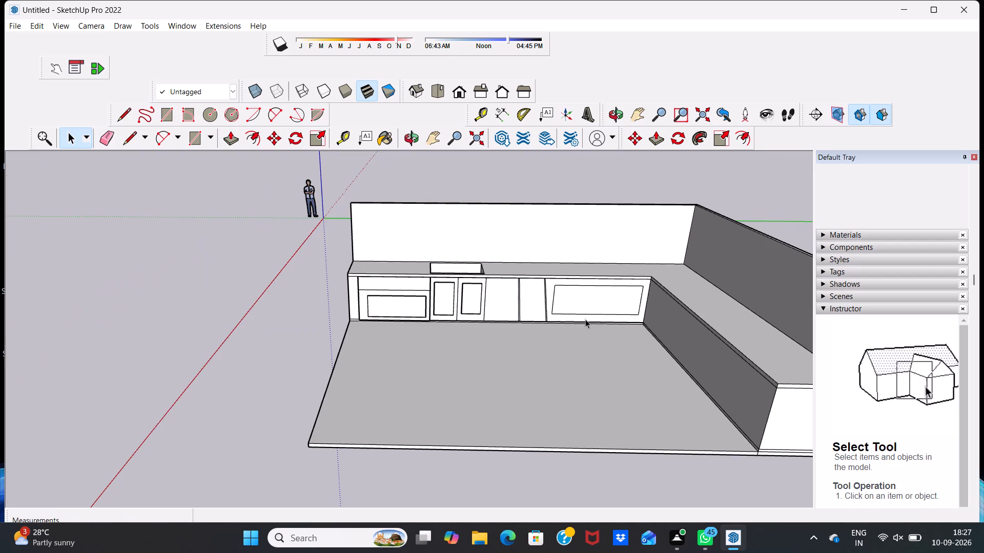
{"action": "middle_click_drag", "start_coordinate": [585, 319], "coordinate": [578, 406]}
{"action": "scroll", "coordinate": [583, 319], "scroll_direction": "up", "scroll_amount": 12}
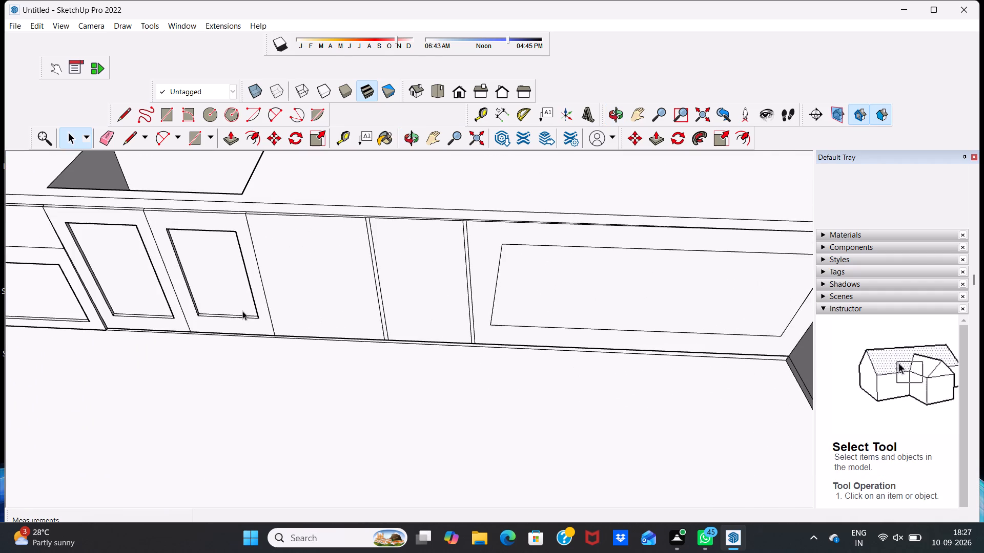
{"action": "scroll", "coordinate": [171, 302], "scroll_direction": "up", "scroll_amount": 8}
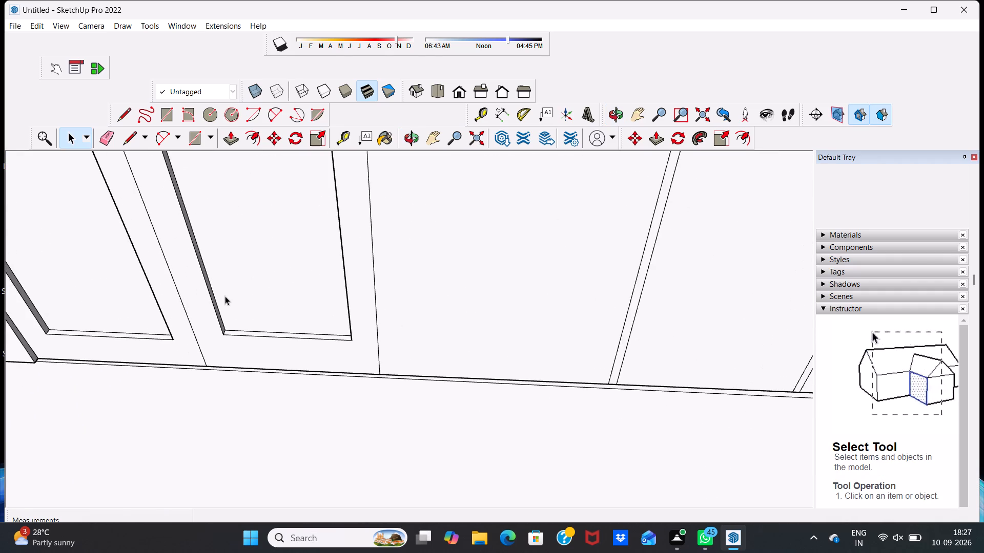
{"action": "middle_click_drag", "start_coordinate": [225, 296], "coordinate": [318, 379]}
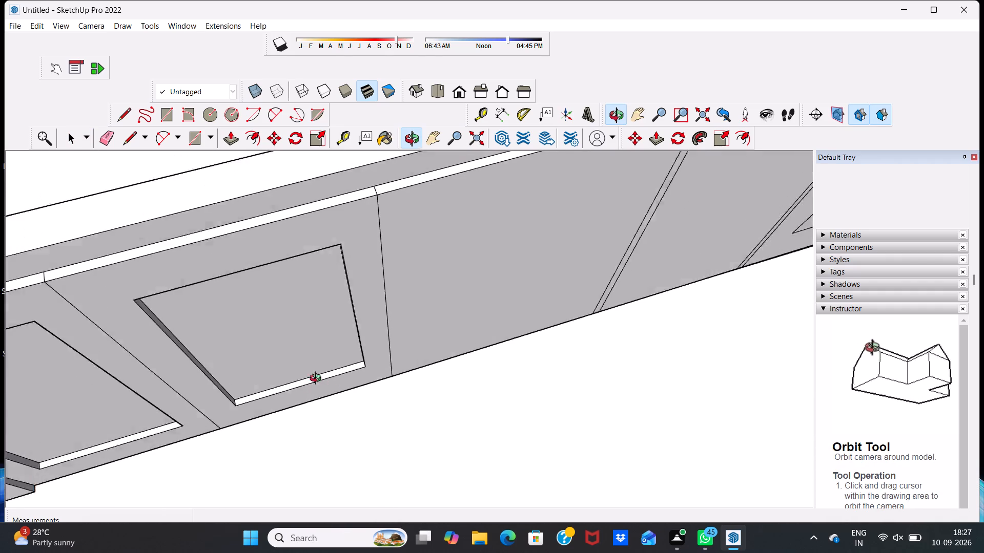
{"action": "middle_click_drag", "start_coordinate": [318, 379], "coordinate": [299, 256]}
{"action": "scroll", "coordinate": [335, 267], "scroll_direction": "down", "scroll_amount": 7}
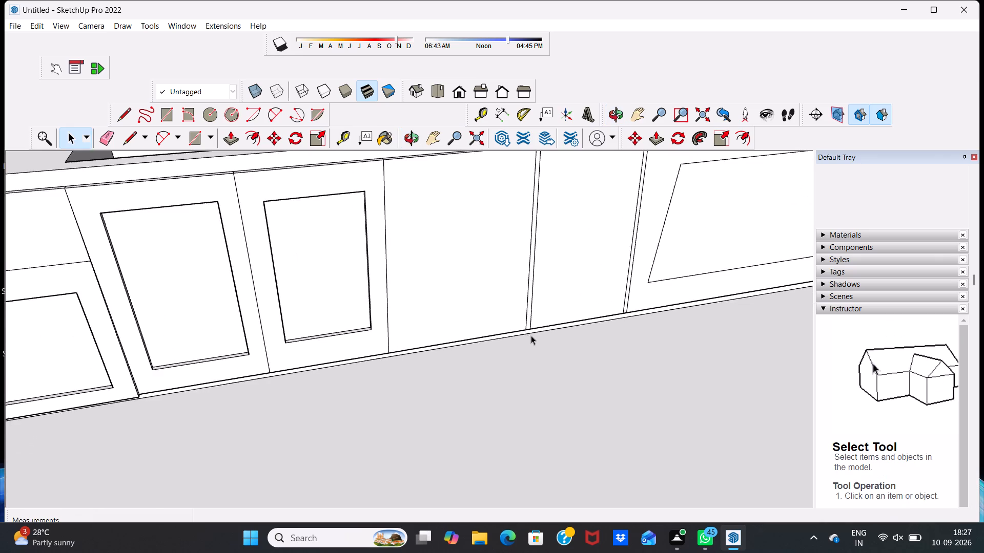
{"action": "scroll", "coordinate": [531, 335], "scroll_direction": "down", "scroll_amount": 2}
Push/Pull the inset rectangle on the wide front to match the depth of the first framed door's recessed panel.
{"action": "left_click", "coordinate": [727, 257]}
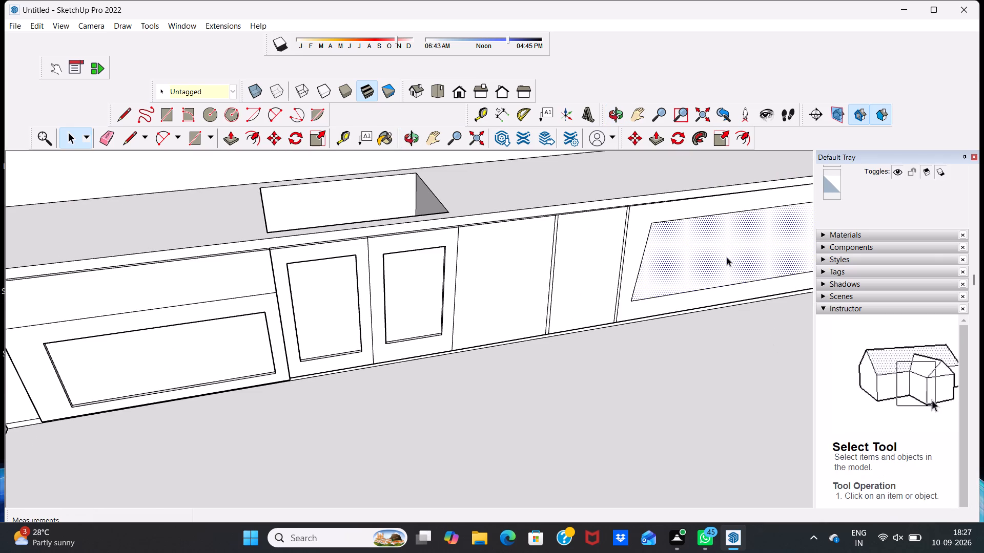
{"action": "left_click", "coordinate": [727, 257]}
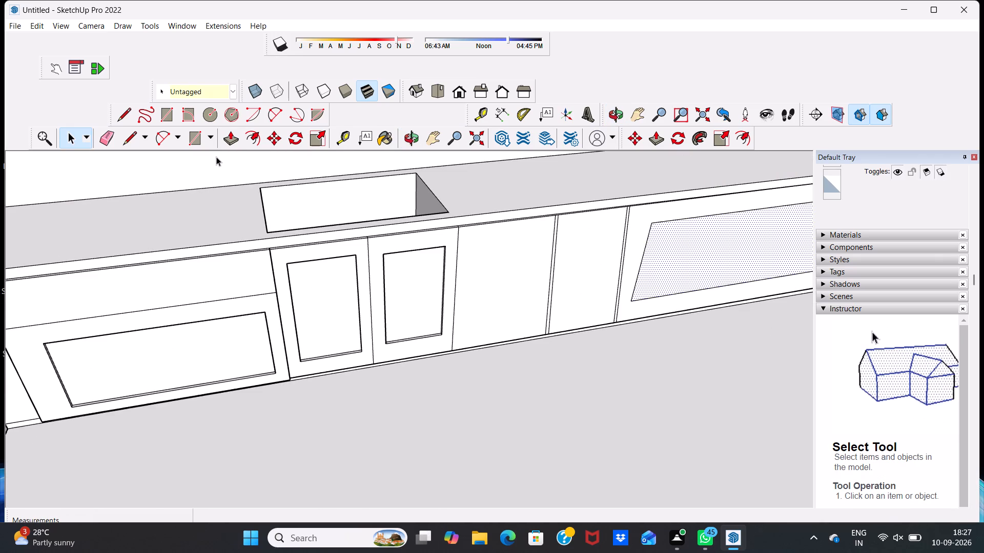
{"action": "left_click", "coordinate": [226, 139]}
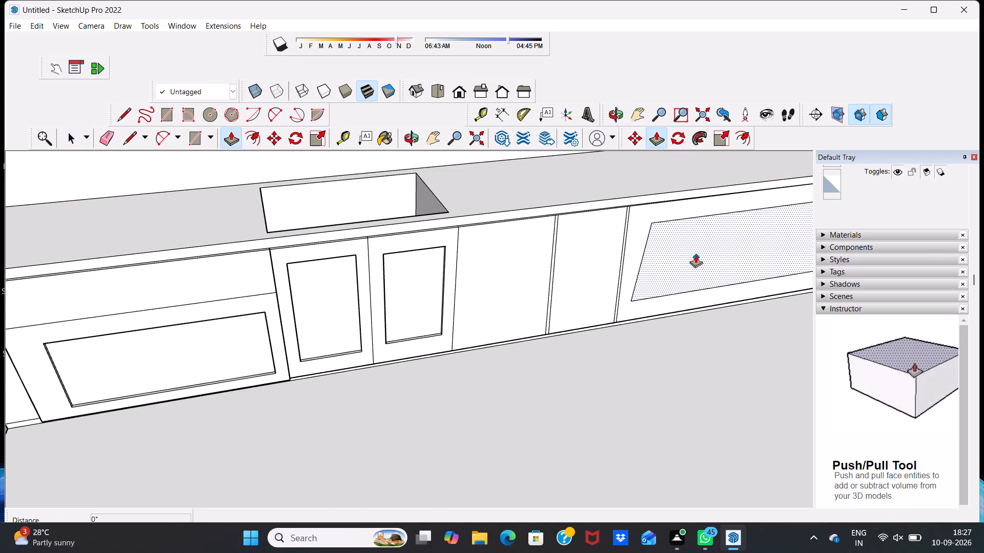
{"action": "left_click", "coordinate": [693, 251]}
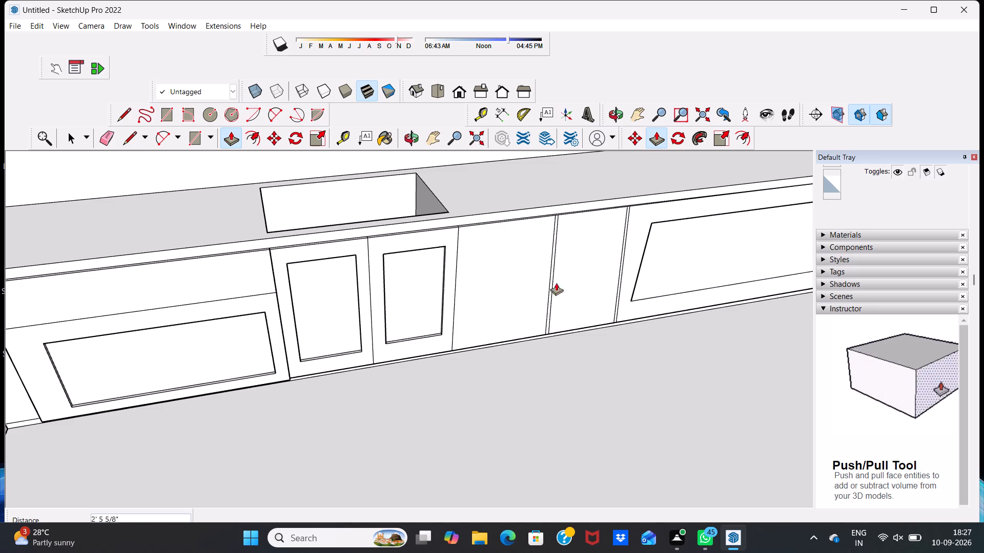
{"action": "left_click", "coordinate": [344, 303]}
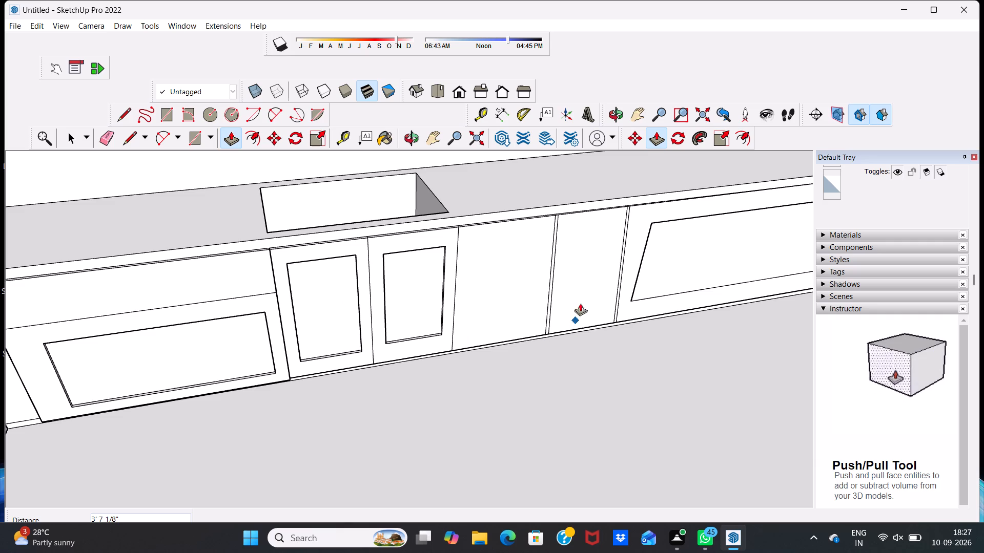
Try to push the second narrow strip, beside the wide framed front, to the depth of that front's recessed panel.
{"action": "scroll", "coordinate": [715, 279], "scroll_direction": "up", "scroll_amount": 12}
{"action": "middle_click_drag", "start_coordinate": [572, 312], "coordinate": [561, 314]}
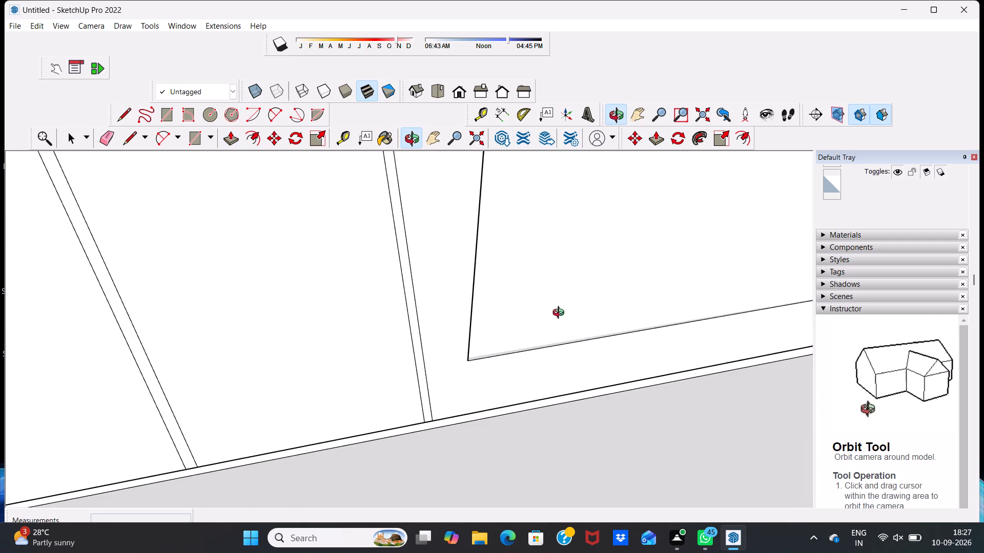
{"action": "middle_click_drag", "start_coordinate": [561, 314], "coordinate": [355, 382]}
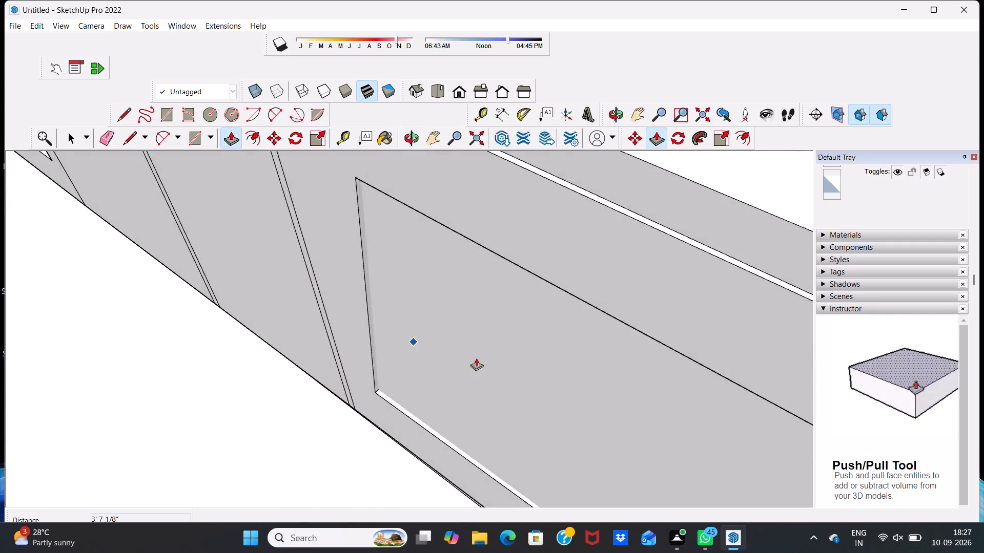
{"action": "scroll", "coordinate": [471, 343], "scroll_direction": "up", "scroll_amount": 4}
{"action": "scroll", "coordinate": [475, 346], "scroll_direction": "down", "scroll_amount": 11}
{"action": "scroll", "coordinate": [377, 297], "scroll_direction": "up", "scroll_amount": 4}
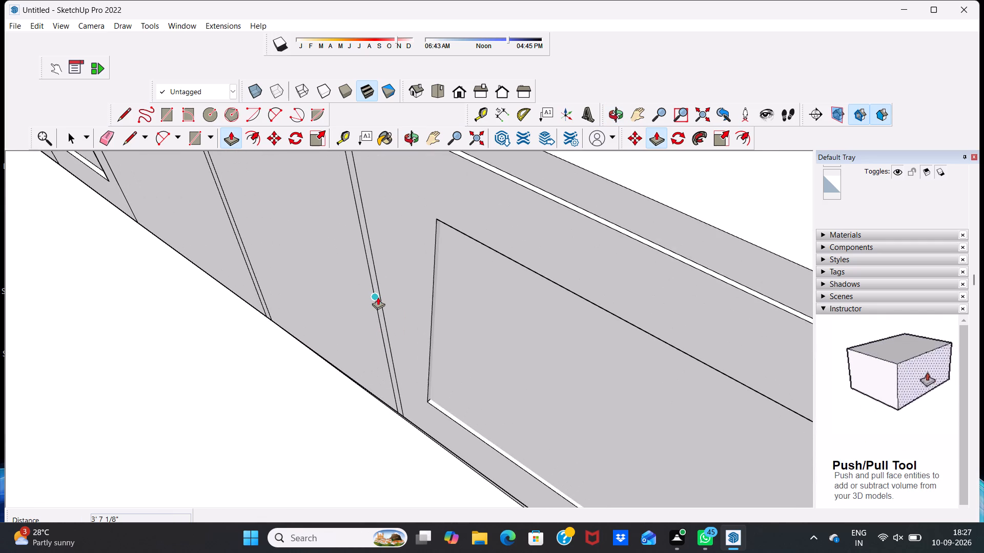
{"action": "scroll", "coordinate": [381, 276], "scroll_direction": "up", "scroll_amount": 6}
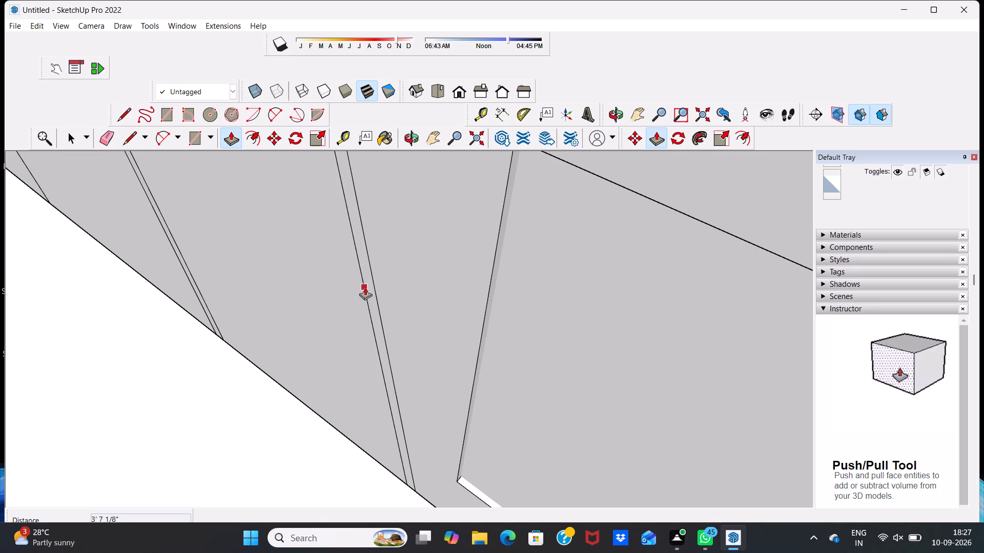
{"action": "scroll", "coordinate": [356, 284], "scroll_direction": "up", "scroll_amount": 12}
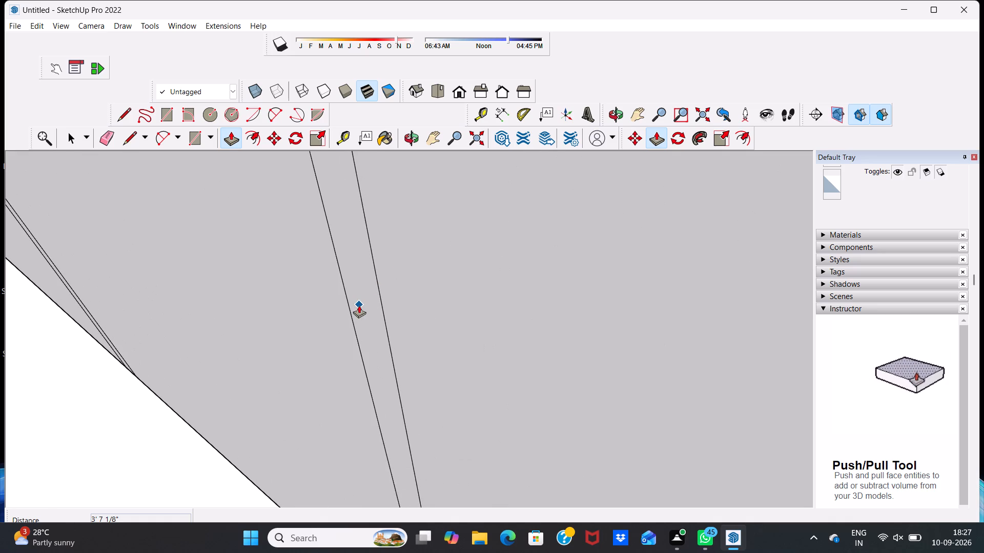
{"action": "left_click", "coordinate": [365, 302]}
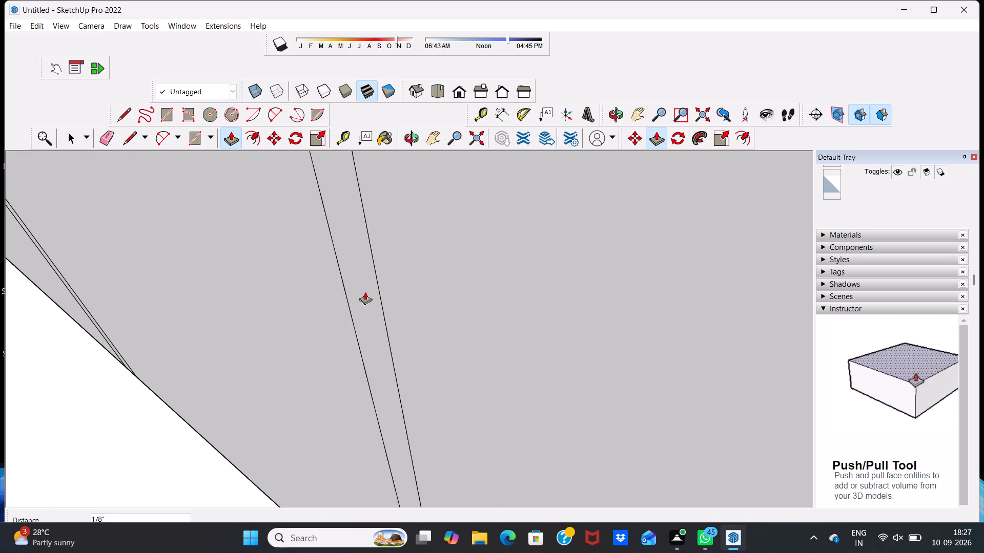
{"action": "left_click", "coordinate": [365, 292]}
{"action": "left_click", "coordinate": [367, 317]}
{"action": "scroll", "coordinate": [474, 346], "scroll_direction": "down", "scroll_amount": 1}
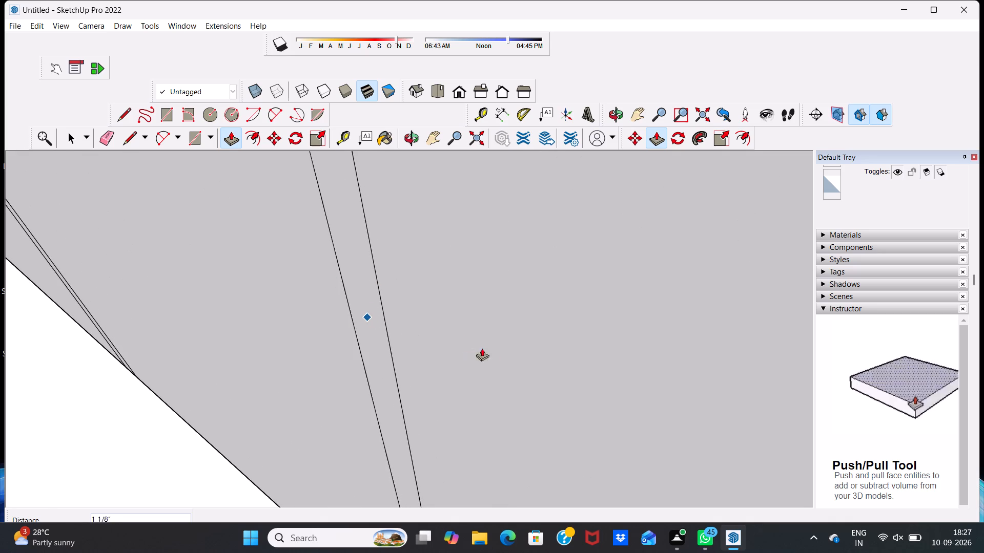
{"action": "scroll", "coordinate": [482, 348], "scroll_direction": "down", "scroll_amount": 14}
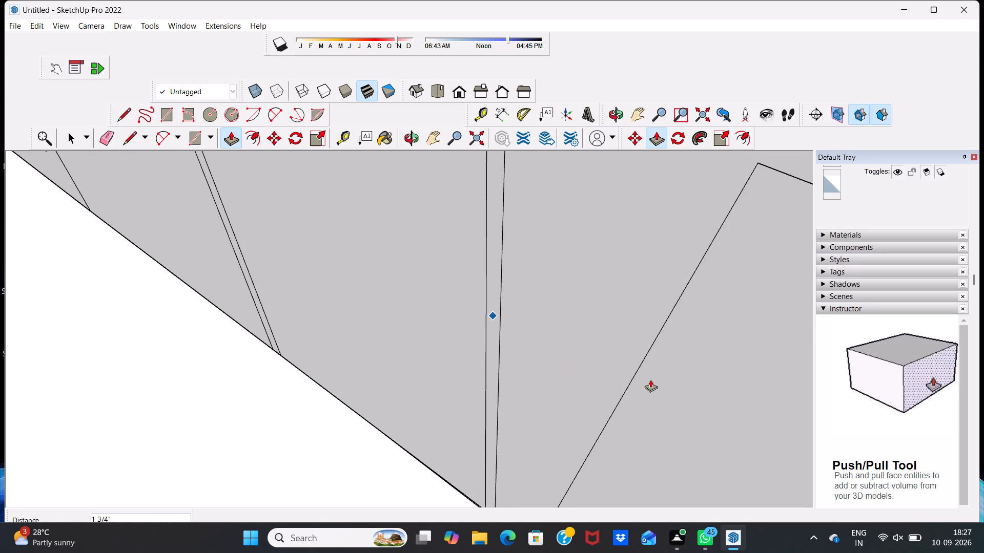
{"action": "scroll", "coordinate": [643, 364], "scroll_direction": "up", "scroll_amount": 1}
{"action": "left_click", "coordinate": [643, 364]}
Try again to push the second narrow strip, using the wide recessed panel's nearest vertical edge as the depth reference.
{"action": "scroll", "coordinate": [408, 324], "scroll_direction": "down", "scroll_amount": 2}
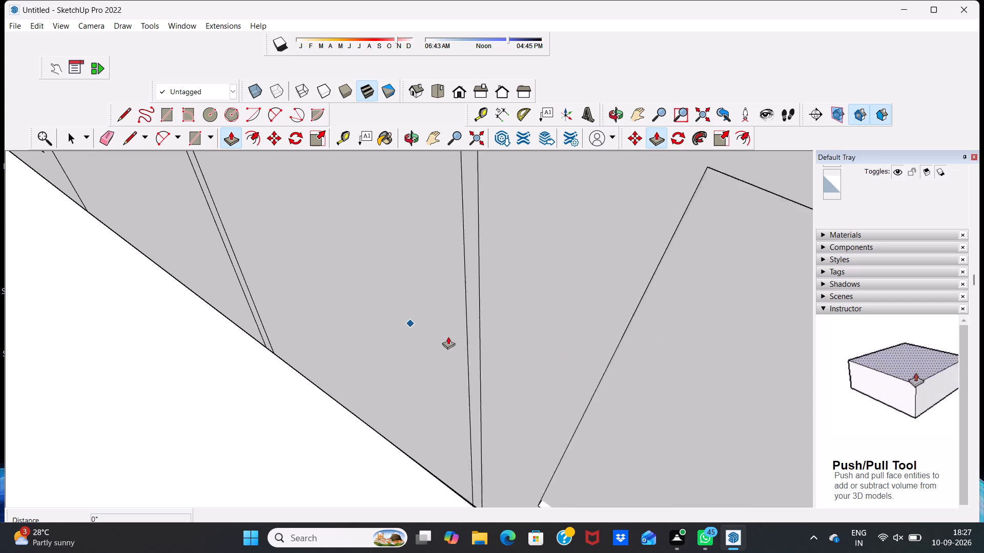
{"action": "scroll", "coordinate": [448, 336], "scroll_direction": "down", "scroll_amount": 8}
{"action": "scroll", "coordinate": [449, 276], "scroll_direction": "up", "scroll_amount": 10}
{"action": "scroll", "coordinate": [453, 301], "scroll_direction": "down", "scroll_amount": 1}
{"action": "middle_click_drag", "start_coordinate": [453, 301], "coordinate": [397, 235]}
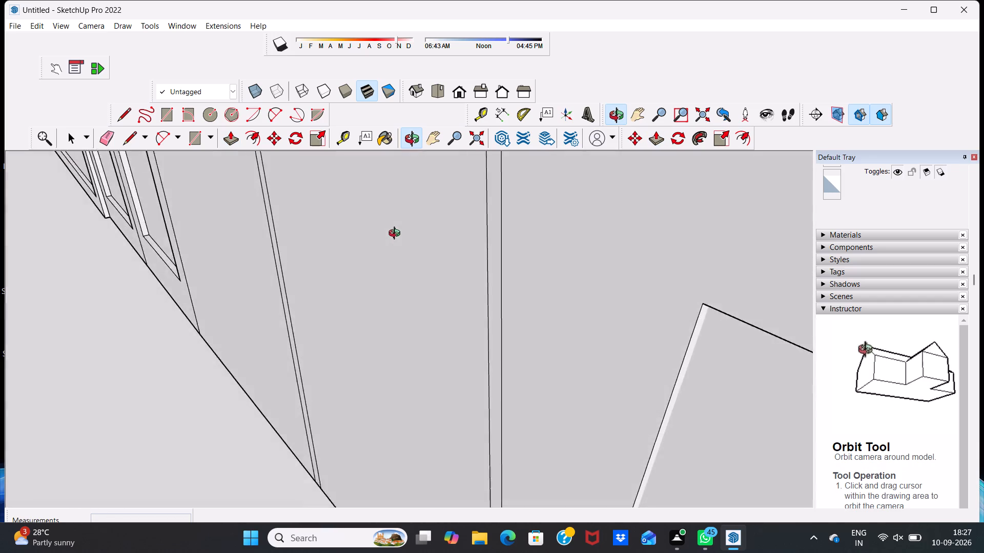
{"action": "middle_click_drag", "start_coordinate": [397, 235], "coordinate": [613, 230]}
{"action": "middle_click_drag", "start_coordinate": [593, 332], "coordinate": [668, 342]}
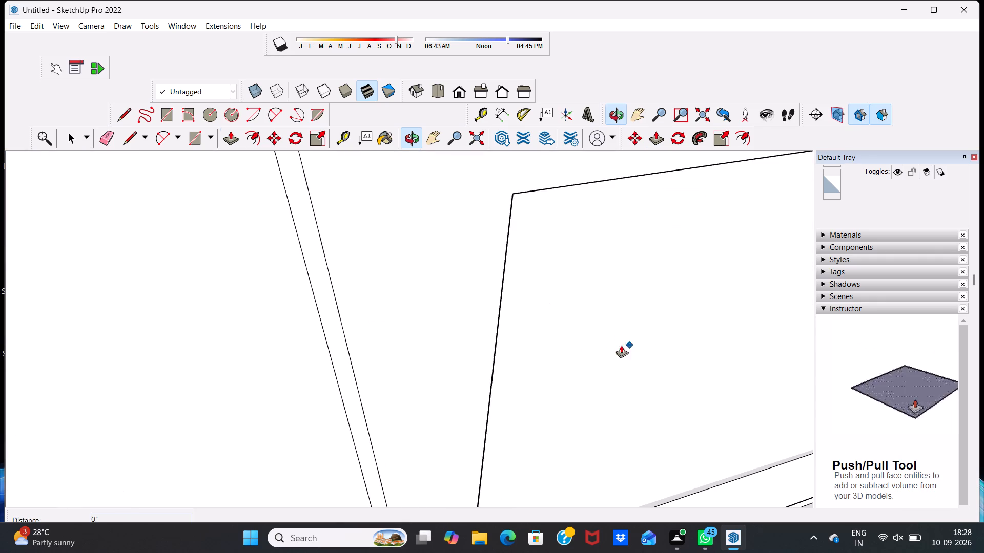
{"action": "left_click", "coordinate": [337, 344]}
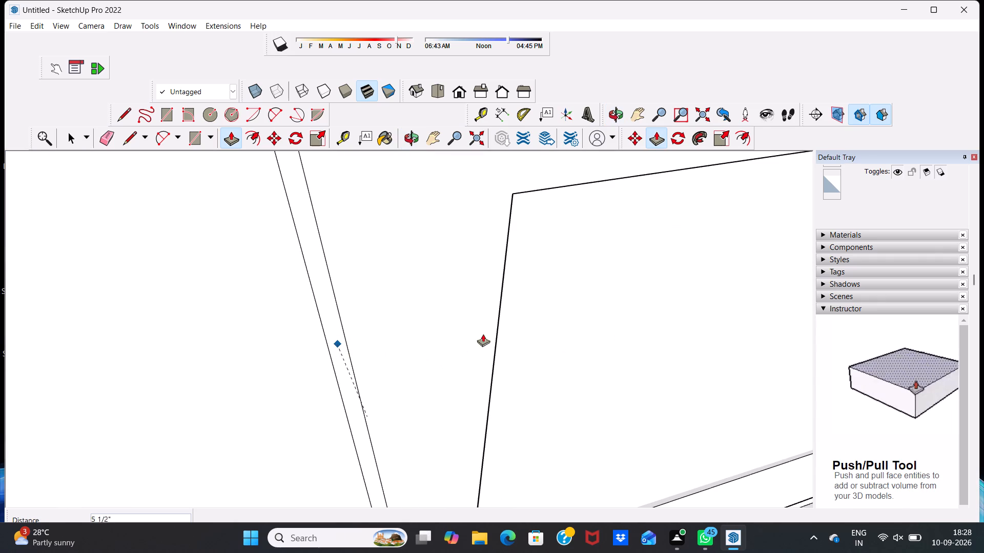
{"action": "scroll", "coordinate": [515, 320], "scroll_direction": "up", "scroll_amount": 5}
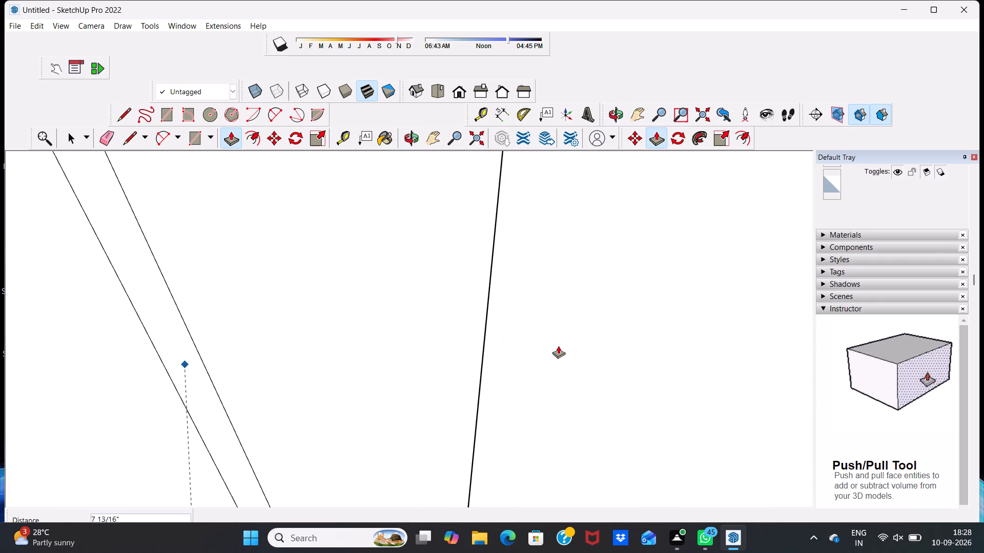
{"action": "scroll", "coordinate": [317, 382], "scroll_direction": "down", "scroll_amount": 1}
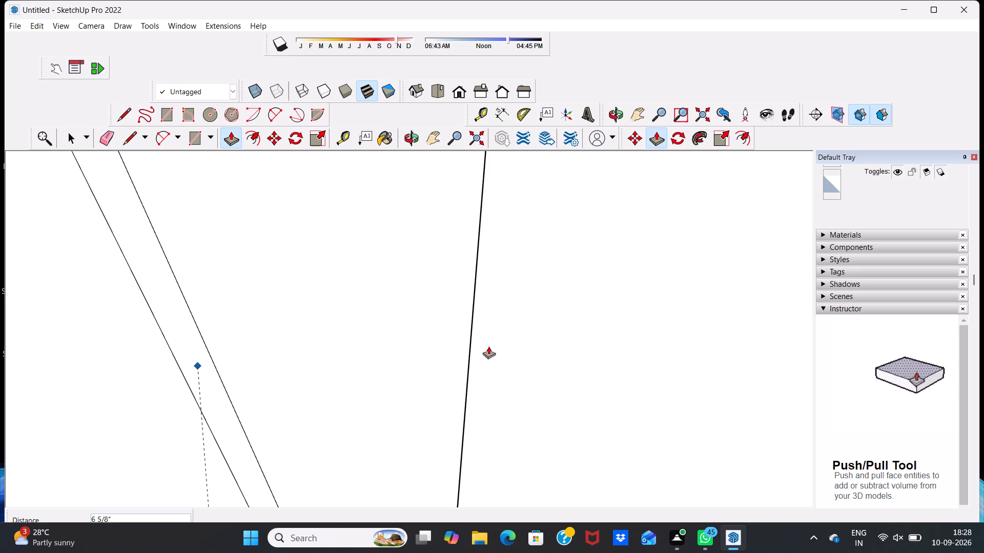
{"action": "scroll", "coordinate": [477, 343], "scroll_direction": "up", "scroll_amount": 2}
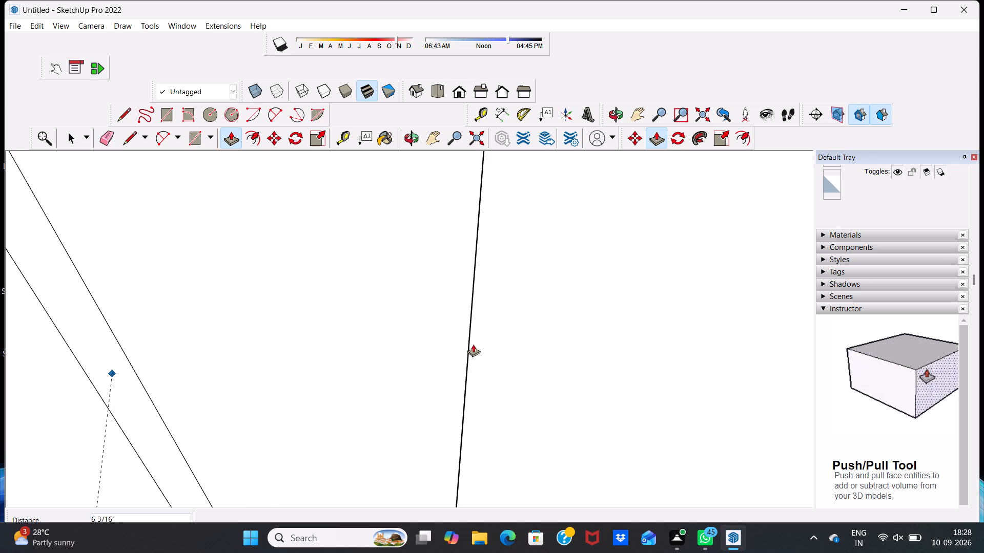
{"action": "left_click", "coordinate": [466, 358]}
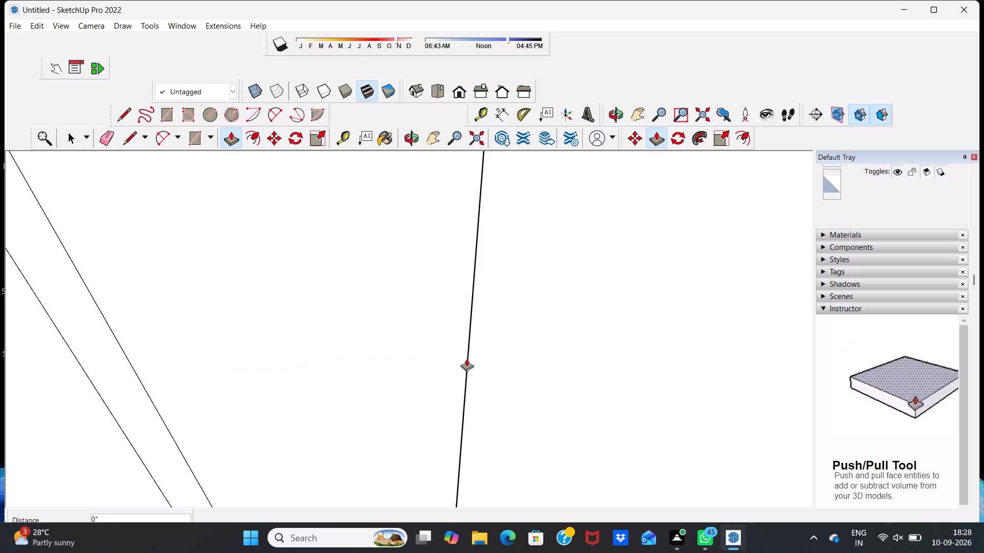
{"action": "scroll", "coordinate": [146, 418], "scroll_direction": "down", "scroll_amount": 20}
{"action": "scroll", "coordinate": [146, 418], "scroll_direction": "down", "scroll_amount": 2}
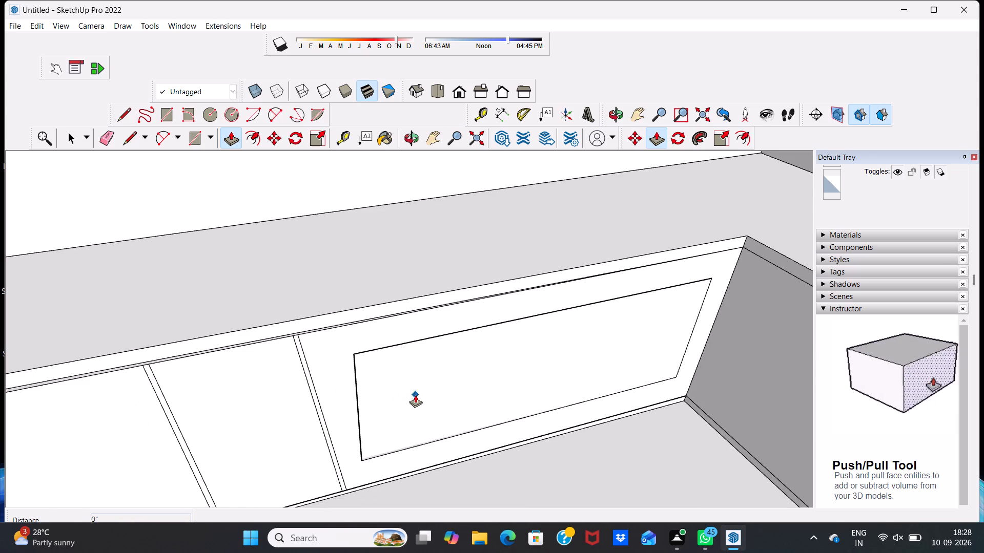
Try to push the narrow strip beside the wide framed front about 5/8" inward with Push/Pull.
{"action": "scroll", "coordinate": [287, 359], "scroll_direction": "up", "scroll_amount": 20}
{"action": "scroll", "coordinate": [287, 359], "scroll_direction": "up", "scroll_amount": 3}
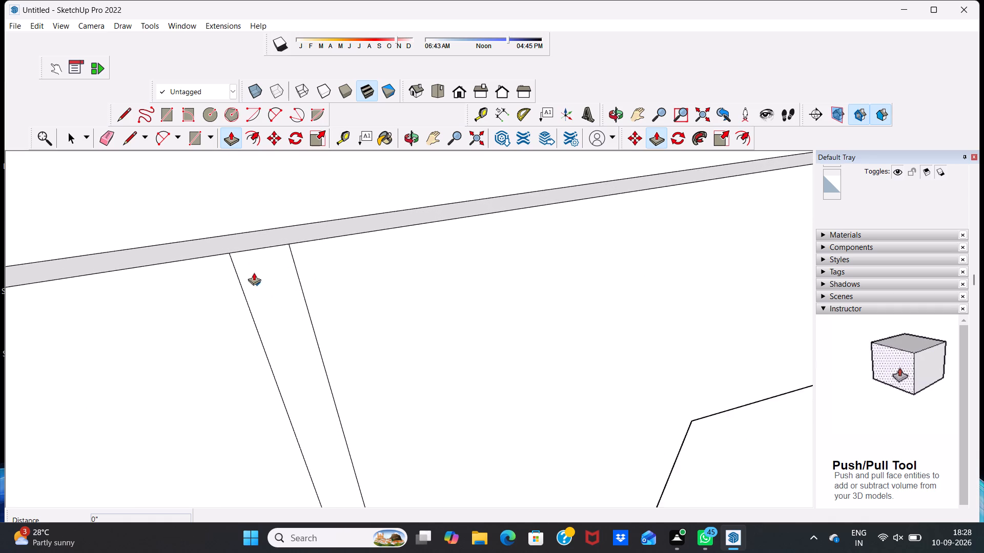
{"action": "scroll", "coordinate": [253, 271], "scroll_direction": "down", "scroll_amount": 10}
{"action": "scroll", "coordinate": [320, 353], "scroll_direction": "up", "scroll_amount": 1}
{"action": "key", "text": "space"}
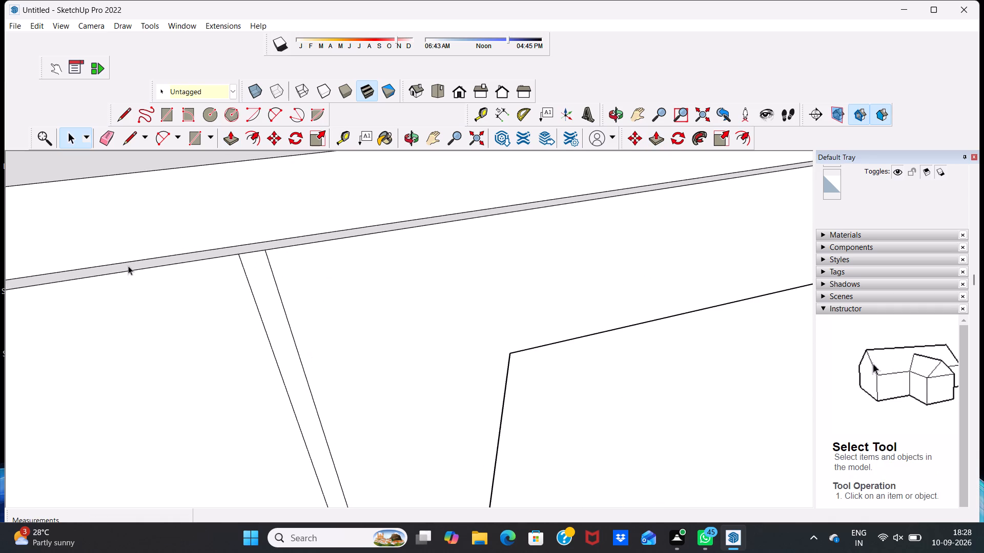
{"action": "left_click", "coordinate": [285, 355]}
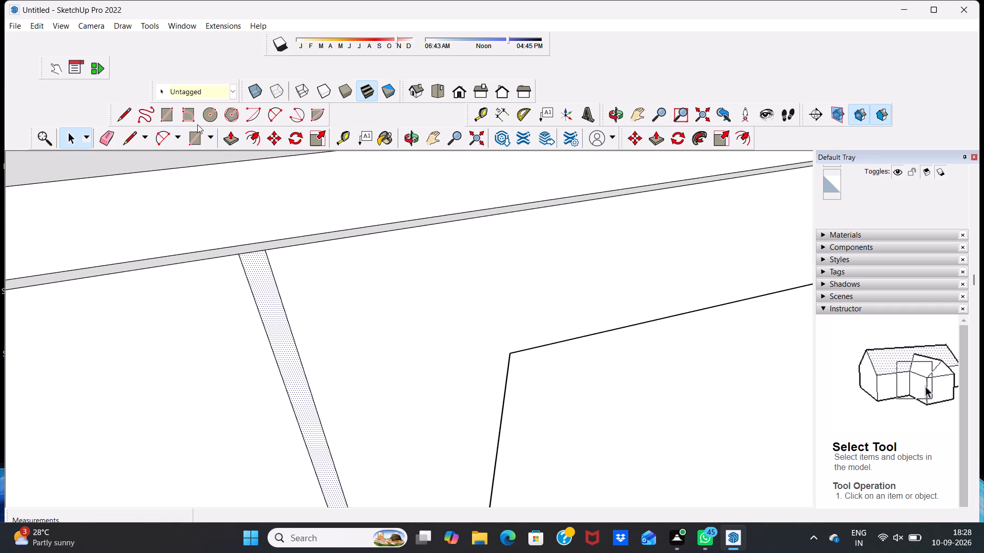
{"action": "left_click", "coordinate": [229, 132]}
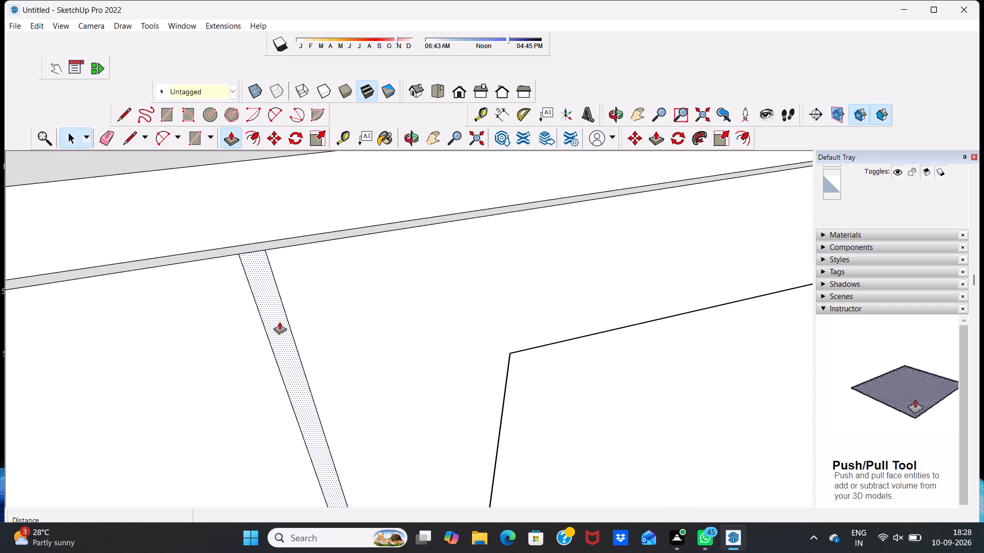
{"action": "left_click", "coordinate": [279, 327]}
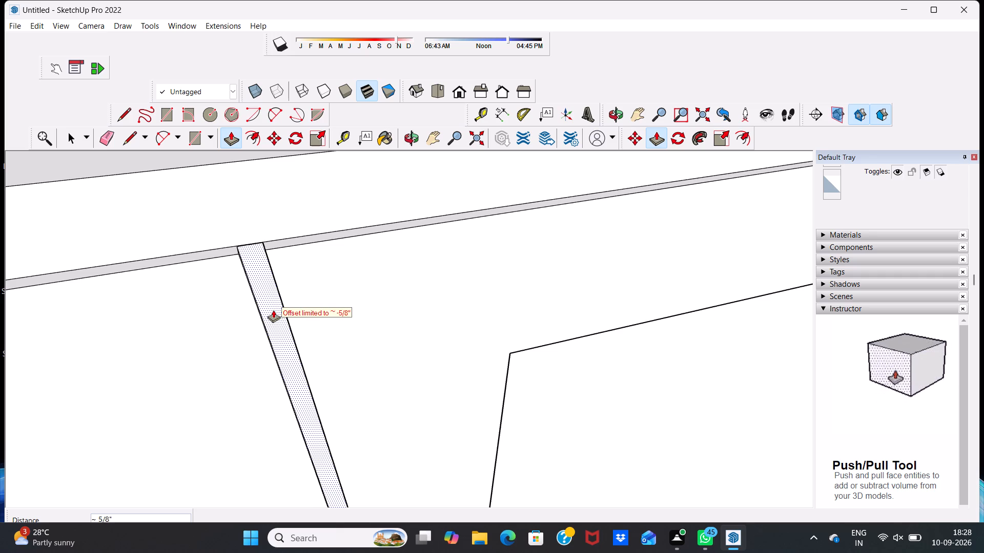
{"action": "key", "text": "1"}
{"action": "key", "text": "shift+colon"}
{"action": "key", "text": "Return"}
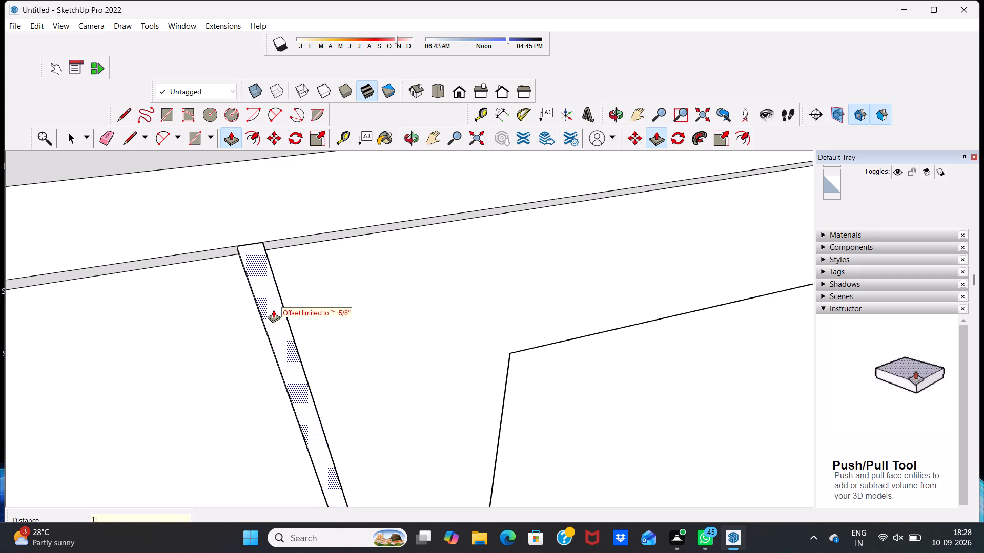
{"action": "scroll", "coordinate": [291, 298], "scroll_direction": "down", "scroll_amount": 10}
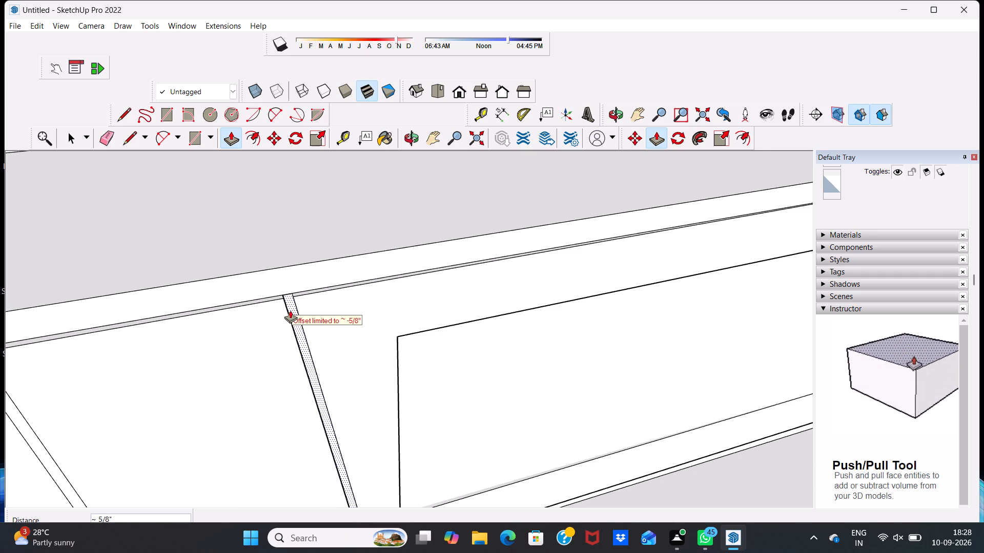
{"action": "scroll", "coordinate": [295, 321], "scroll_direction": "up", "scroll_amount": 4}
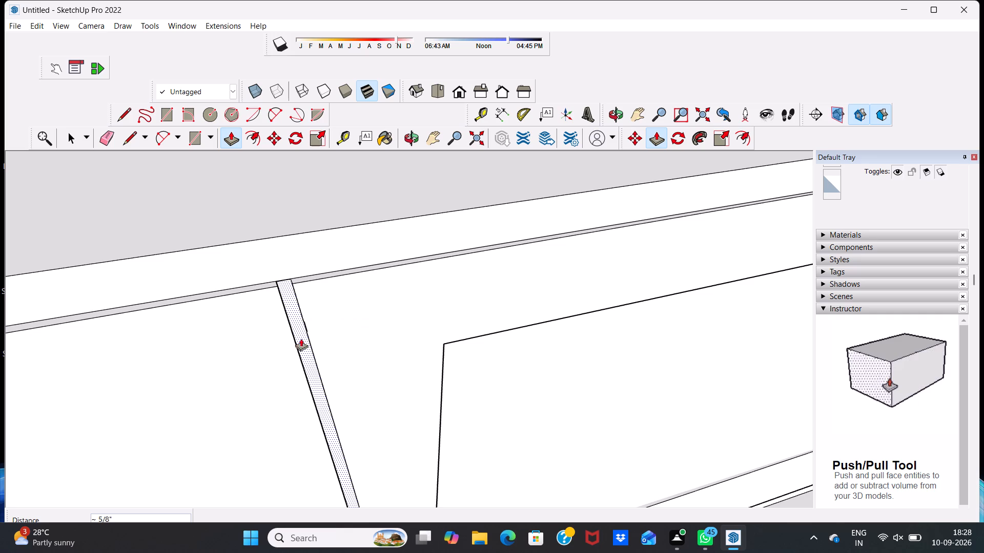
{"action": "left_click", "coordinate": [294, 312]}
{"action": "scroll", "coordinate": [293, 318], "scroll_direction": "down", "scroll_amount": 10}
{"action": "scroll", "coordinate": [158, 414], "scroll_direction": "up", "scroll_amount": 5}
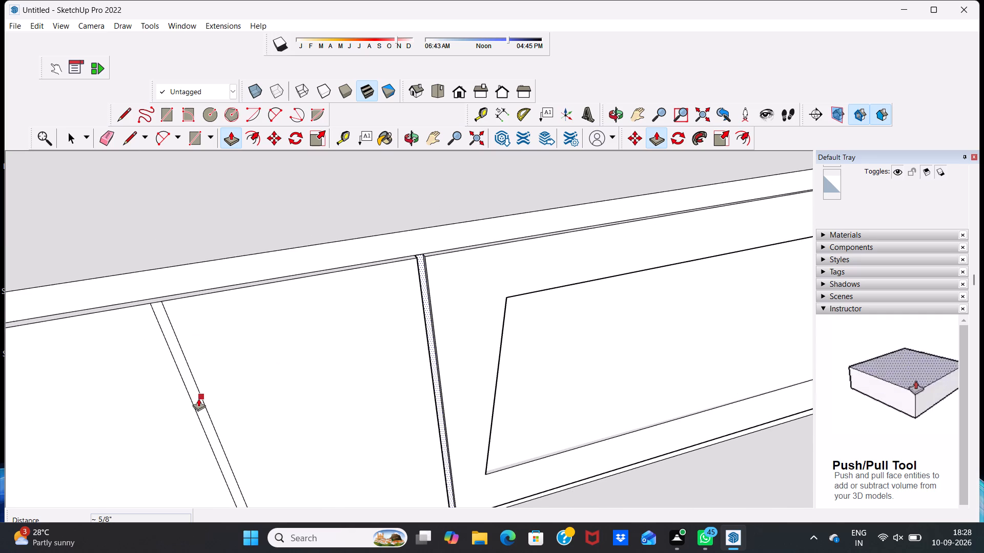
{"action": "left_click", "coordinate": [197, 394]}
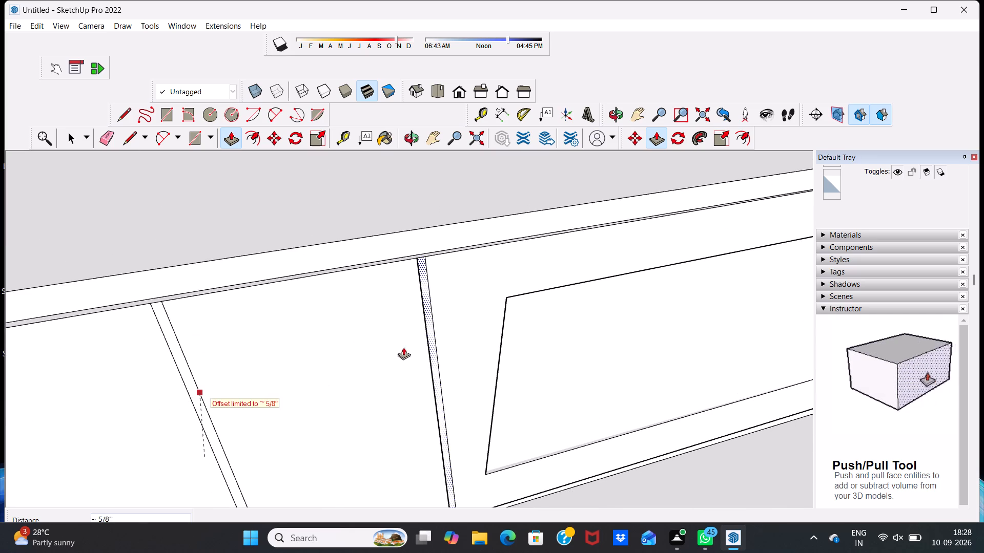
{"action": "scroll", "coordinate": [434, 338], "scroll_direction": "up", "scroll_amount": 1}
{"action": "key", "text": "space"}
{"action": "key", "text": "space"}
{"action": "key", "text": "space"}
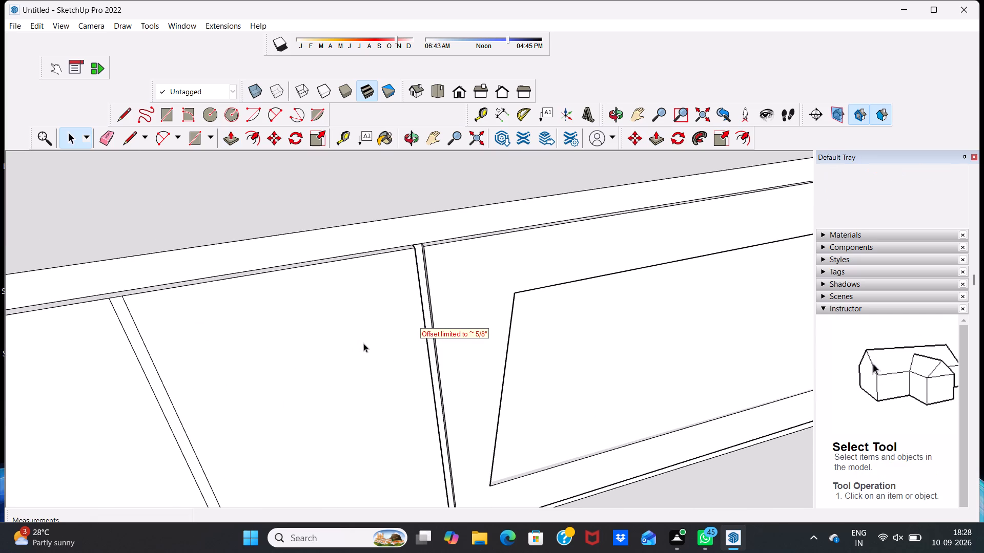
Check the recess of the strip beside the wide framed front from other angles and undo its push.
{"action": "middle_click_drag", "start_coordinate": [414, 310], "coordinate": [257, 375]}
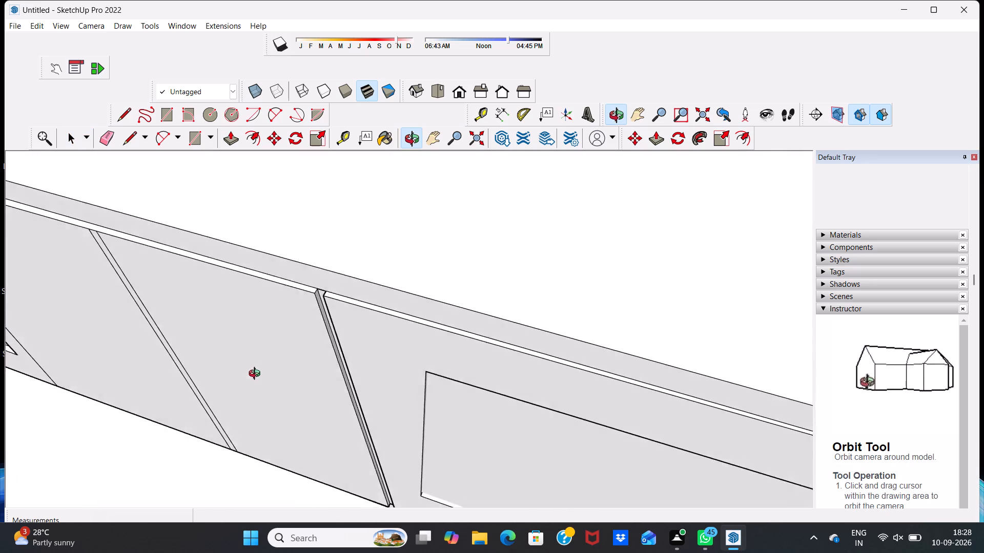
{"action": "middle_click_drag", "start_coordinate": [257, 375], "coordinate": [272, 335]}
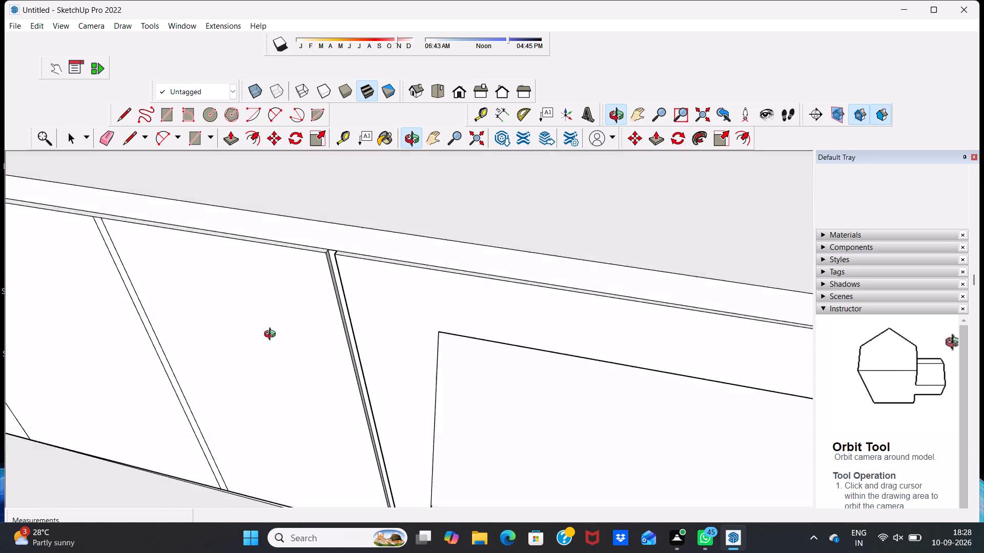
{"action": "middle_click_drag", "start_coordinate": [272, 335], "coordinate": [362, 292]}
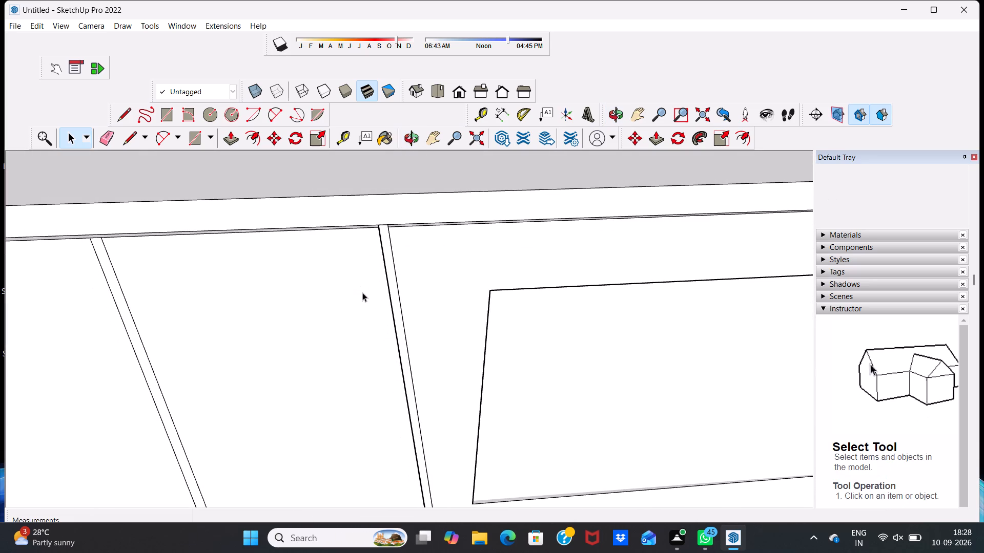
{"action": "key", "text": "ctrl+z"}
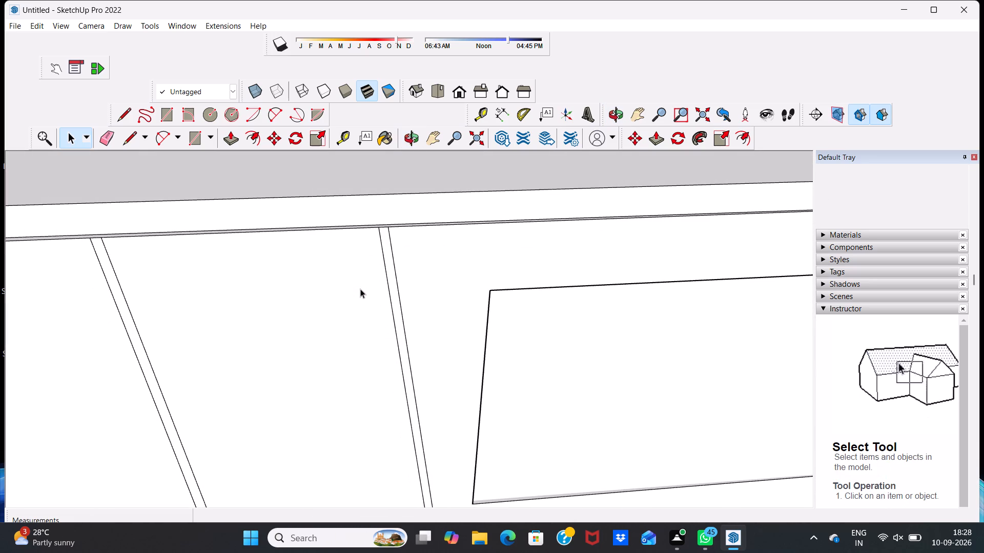
Examine the two narrow divider strips and surrounding fronts, both close up and with the whole room in view.
{"action": "left_click", "coordinate": [388, 279]}
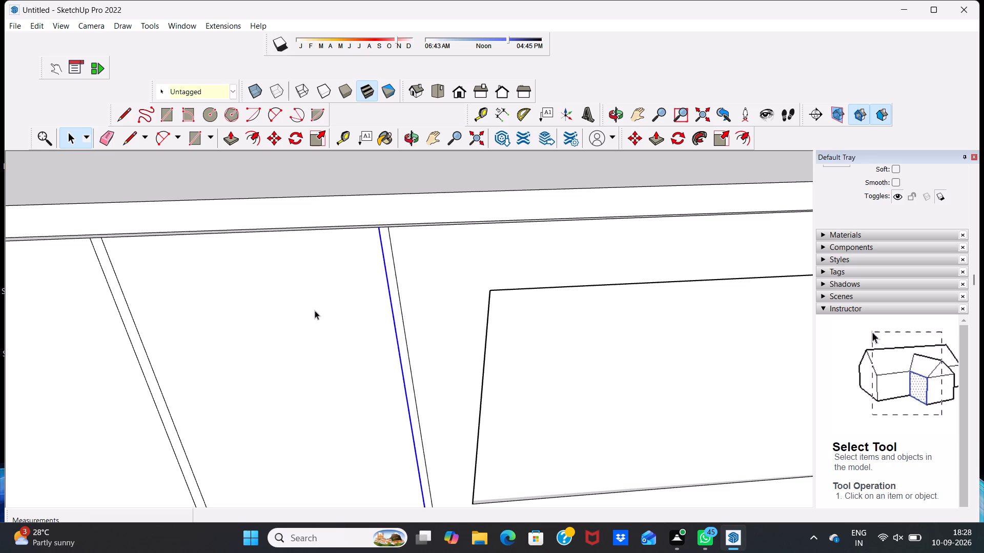
{"action": "left_click", "coordinate": [315, 310]}
{"action": "scroll", "coordinate": [371, 198], "scroll_direction": "down", "scroll_amount": 20}
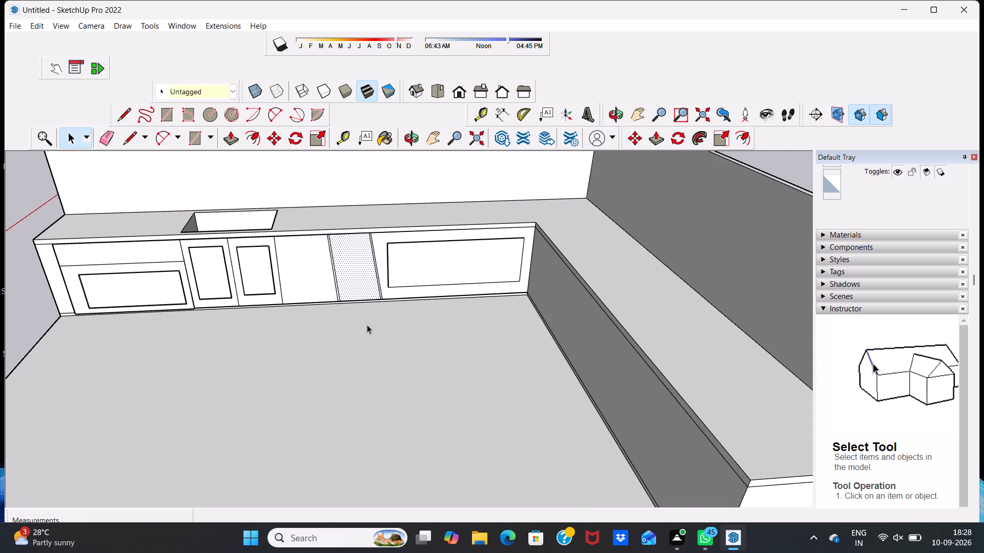
{"action": "left_click", "coordinate": [368, 340]}
{"action": "scroll", "coordinate": [229, 190], "scroll_direction": "down", "scroll_amount": 9}
{"action": "left_click_drag", "start_coordinate": [649, 287], "coordinate": [649, 288]}
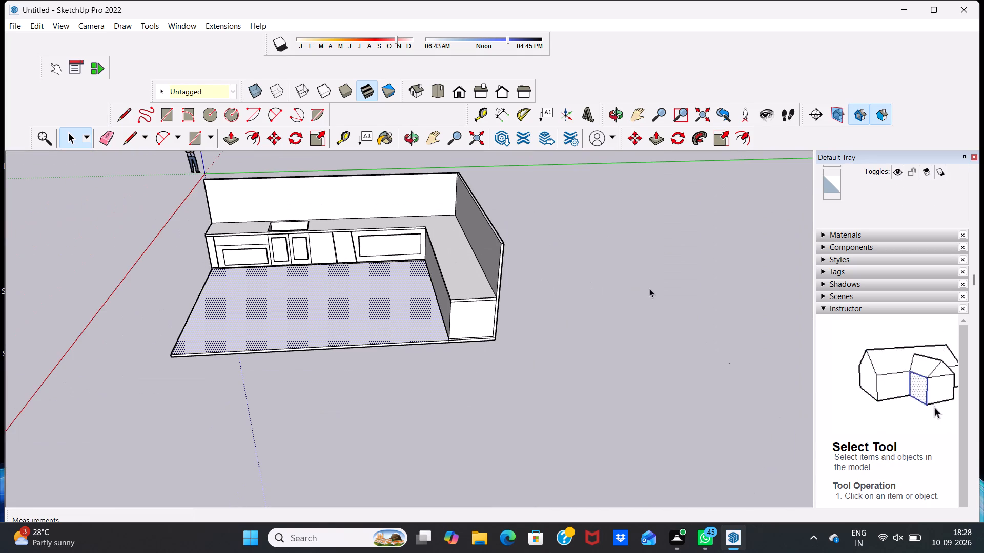
{"action": "left_click_drag", "start_coordinate": [649, 288], "coordinate": [648, 292]}
{"action": "scroll", "coordinate": [253, 186], "scroll_direction": "up", "scroll_amount": 4}
{"action": "scroll", "coordinate": [332, 302], "scroll_direction": "up", "scroll_amount": 6}
{"action": "scroll", "coordinate": [386, 266], "scroll_direction": "up", "scroll_amount": 3}
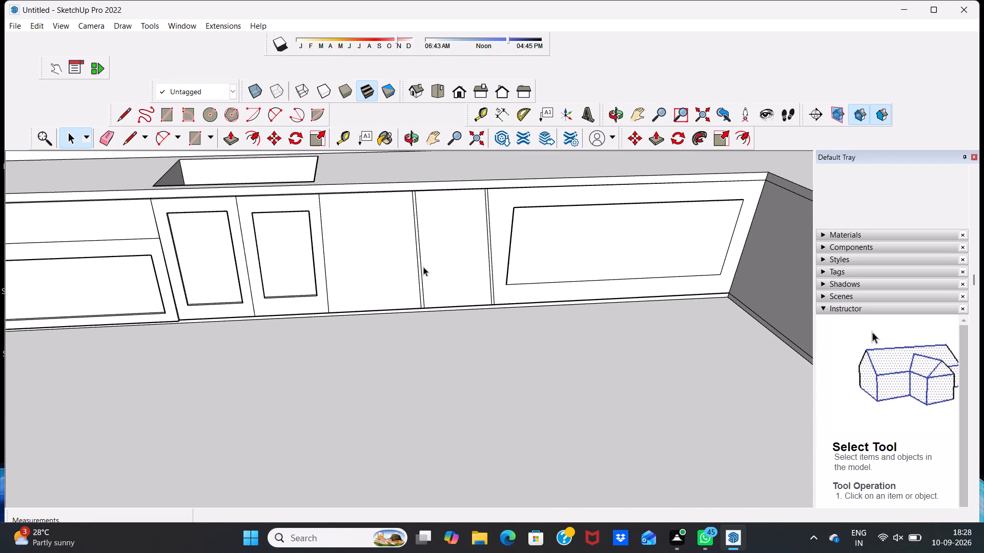
{"action": "left_click", "coordinate": [417, 270]}
{"action": "scroll", "coordinate": [423, 243], "scroll_direction": "up", "scroll_amount": 6}
{"action": "scroll", "coordinate": [423, 243], "scroll_direction": "down", "scroll_amount": 1}
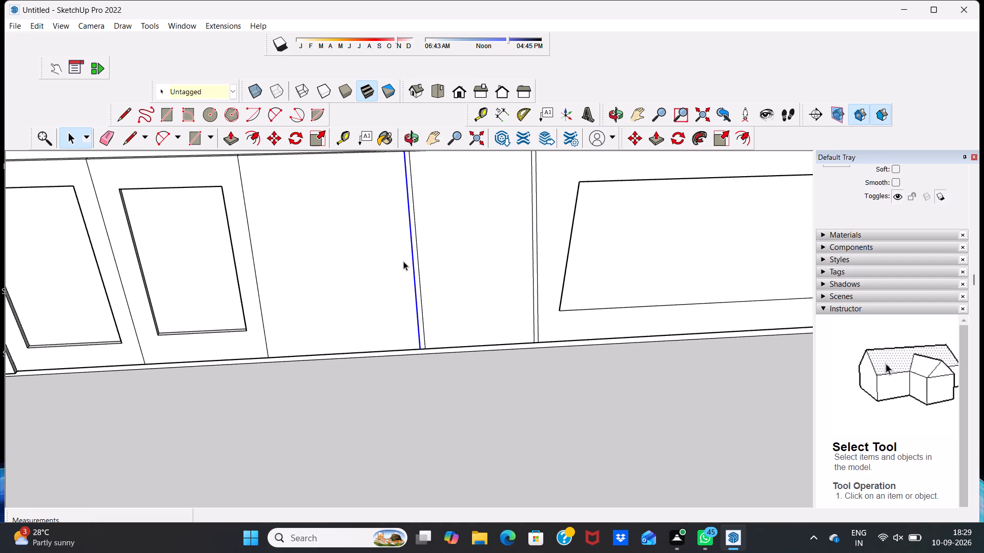
{"action": "scroll", "coordinate": [351, 287], "scroll_direction": "down", "scroll_amount": 5}
{"action": "scroll", "coordinate": [409, 297], "scroll_direction": "down", "scroll_amount": 11}
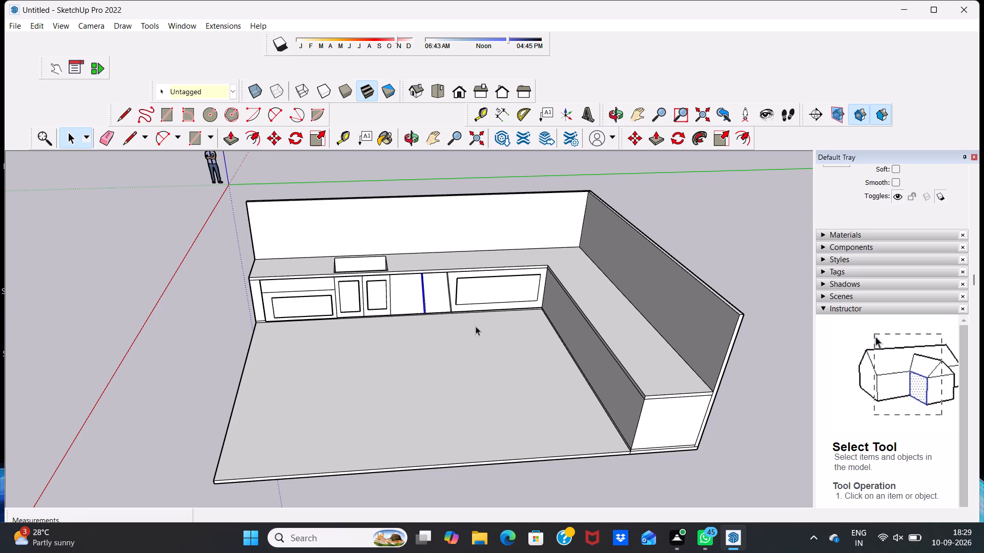
Push/Pull the narrow strip between the two plain fronts inward, entering a distance of 1".
{"action": "scroll", "coordinate": [468, 312], "scroll_direction": "up", "scroll_amount": 4}
{"action": "left_click", "coordinate": [27, 359]}
{"action": "scroll", "coordinate": [376, 329], "scroll_direction": "up", "scroll_amount": 5}
{"action": "scroll", "coordinate": [415, 290], "scroll_direction": "up", "scroll_amount": 3}
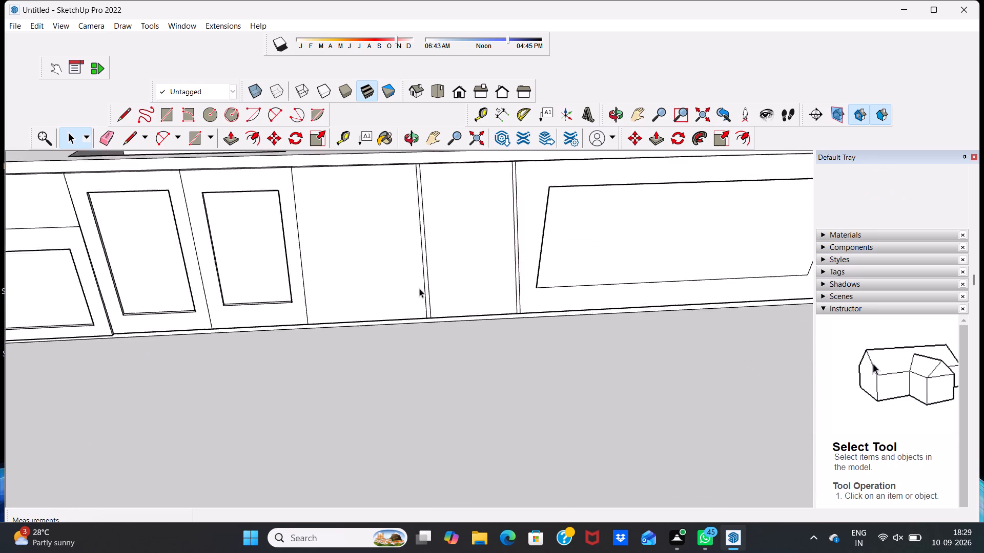
{"action": "scroll", "coordinate": [419, 288], "scroll_direction": "up", "scroll_amount": 3}
{"action": "left_click", "coordinate": [430, 292]}
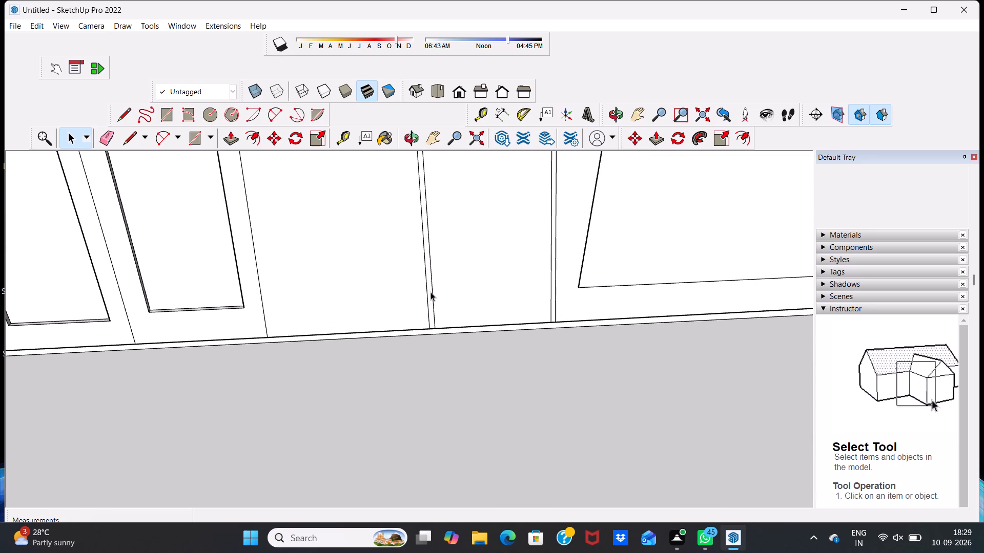
{"action": "scroll", "coordinate": [335, 271], "scroll_direction": "up", "scroll_amount": 4}
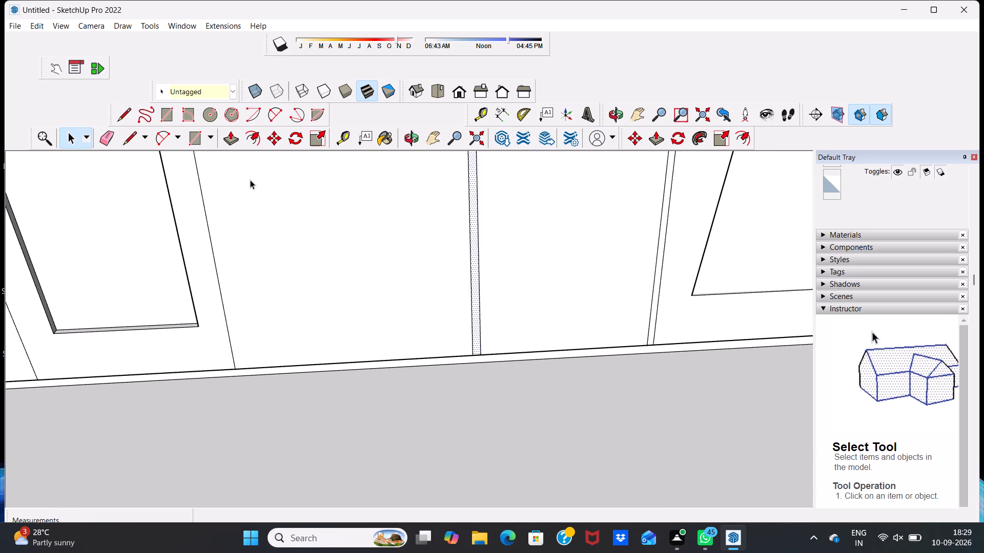
{"action": "left_click", "coordinate": [231, 139]}
{"action": "scroll", "coordinate": [623, 395], "scroll_direction": "up", "scroll_amount": 5}
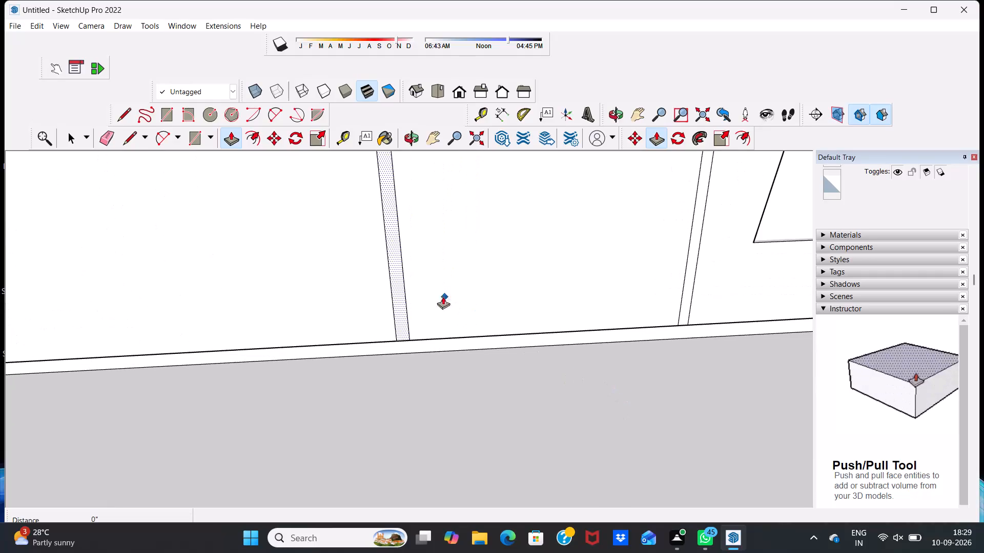
{"action": "left_click", "coordinate": [401, 313]}
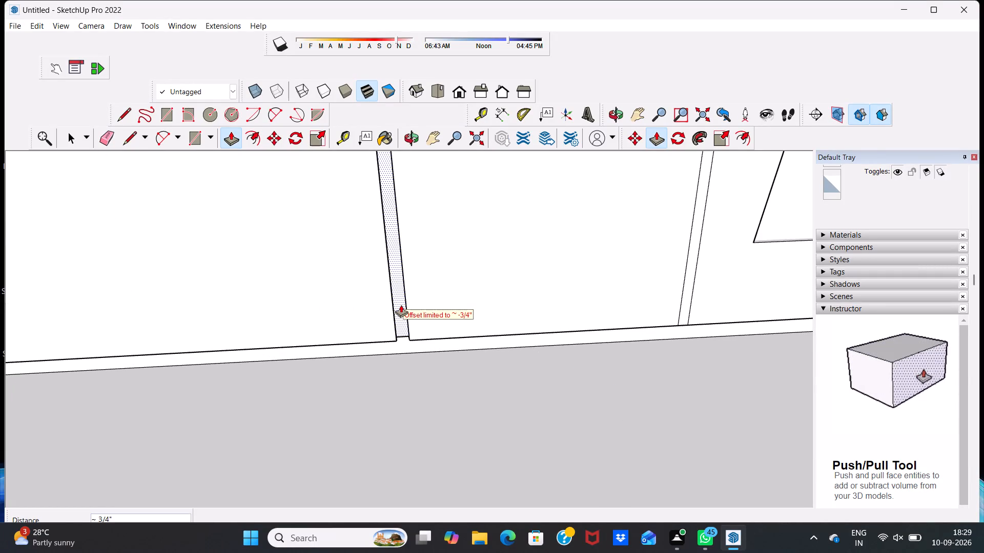
{"action": "key", "text": "1"}
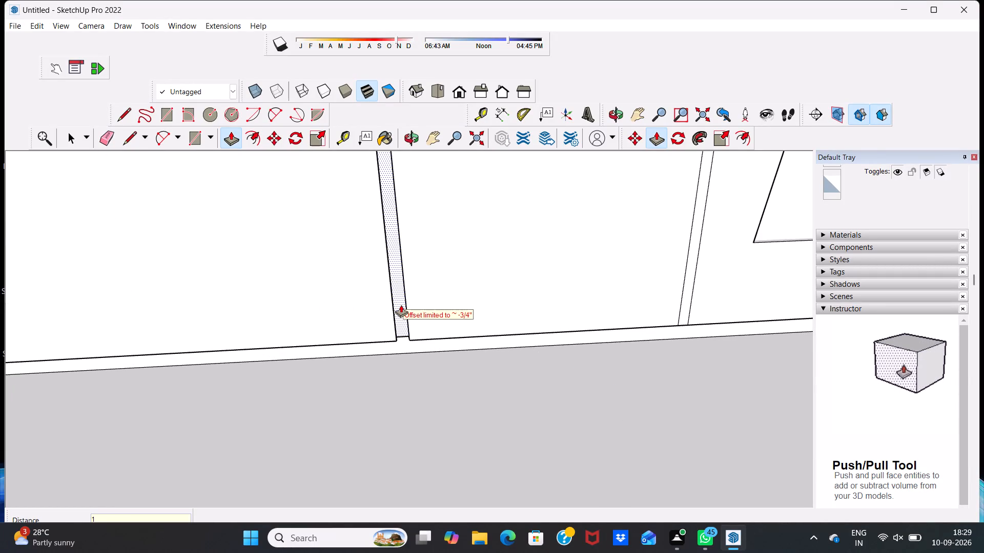
{"action": "key", "text": "shift+colon"}
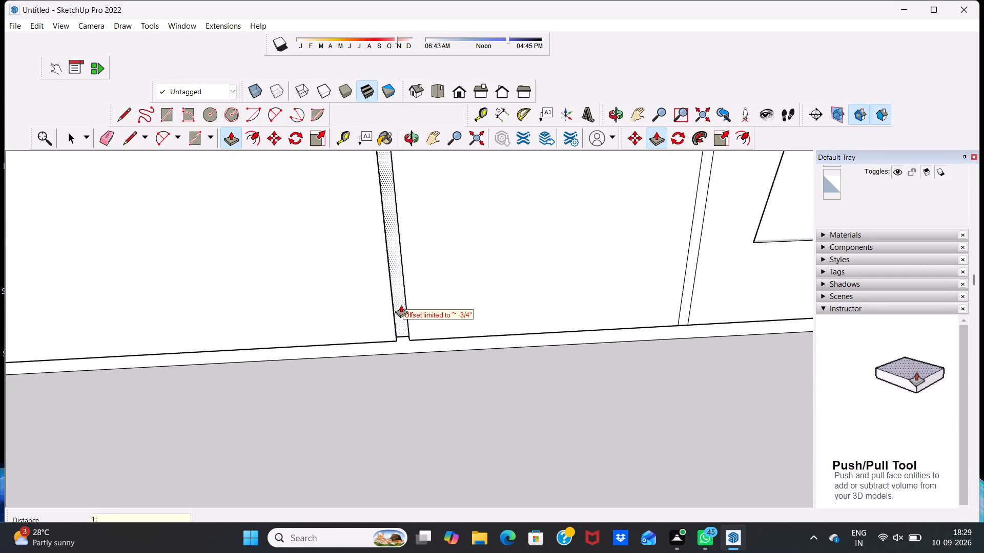
{"action": "key", "text": "BackSpace"}
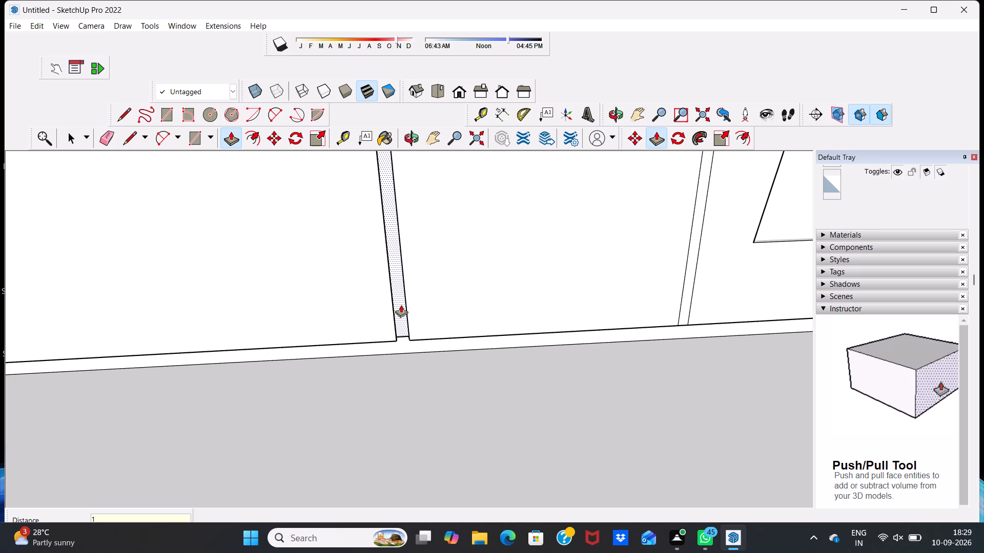
{"action": "key", "text": "shift+quotedbl"}
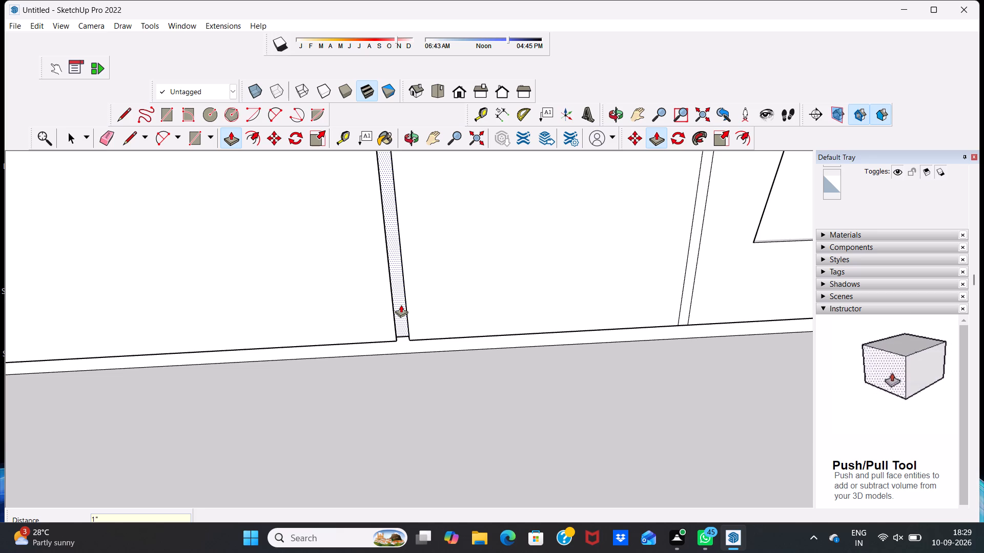
{"action": "key", "text": "BackSpace"}
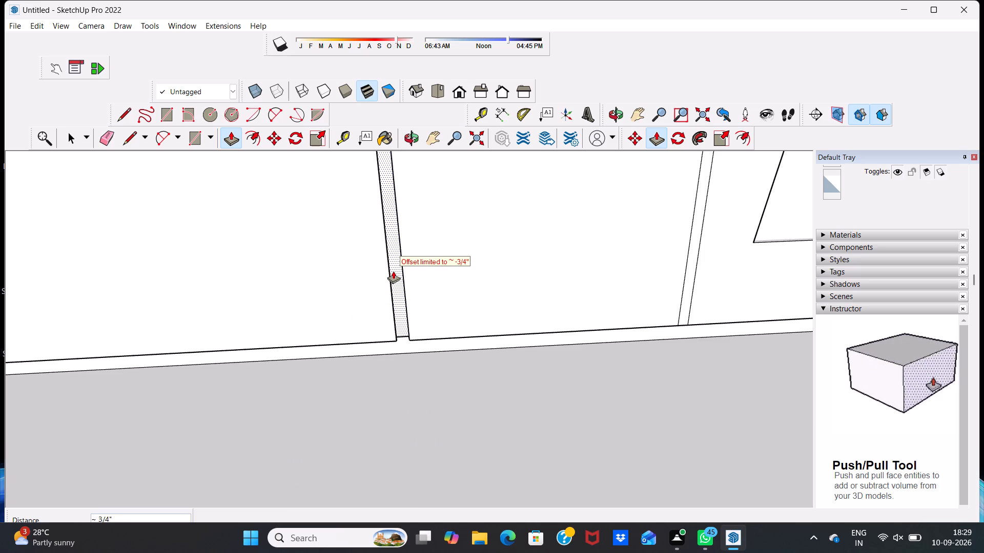
{"action": "key", "text": "1"}
{"action": "key", "text": "shift+quotedbl"}
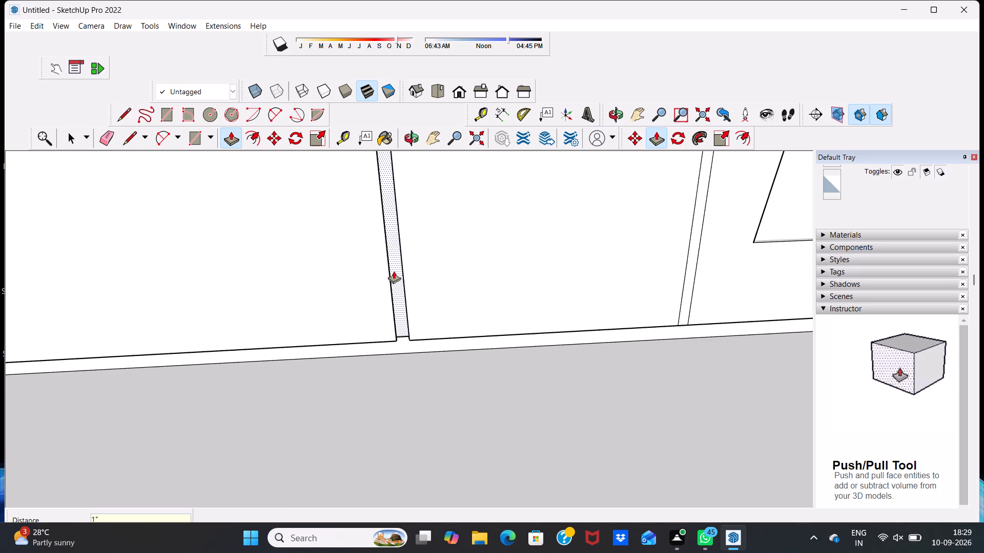
{"action": "key", "text": "Return"}
Push/Pull the narrow strip beside the wide framed front inward, entering a distance of 1".
{"action": "scroll", "coordinate": [394, 277], "scroll_direction": "down", "scroll_amount": 2}
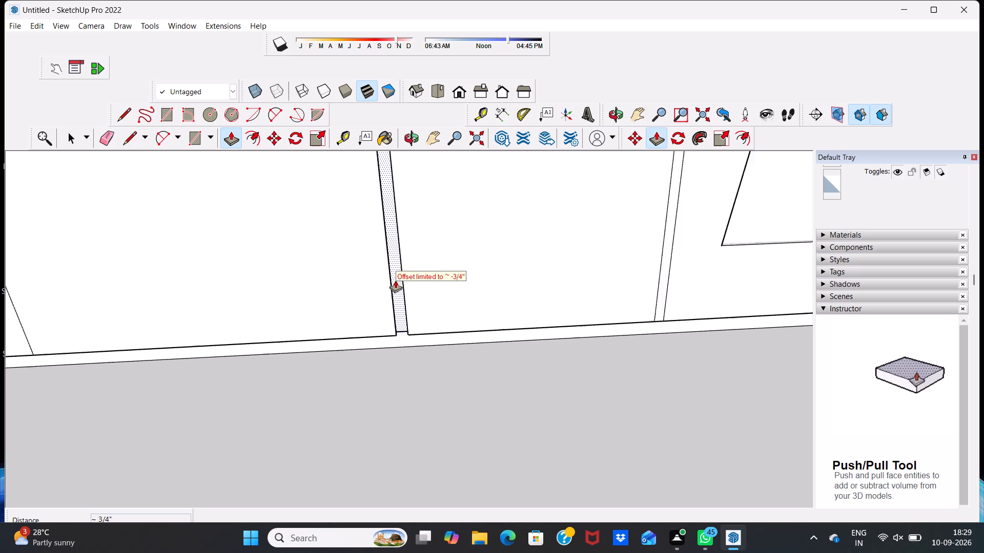
{"action": "scroll", "coordinate": [395, 280], "scroll_direction": "down", "scroll_amount": 4}
{"action": "scroll", "coordinate": [588, 276], "scroll_direction": "up", "scroll_amount": 11}
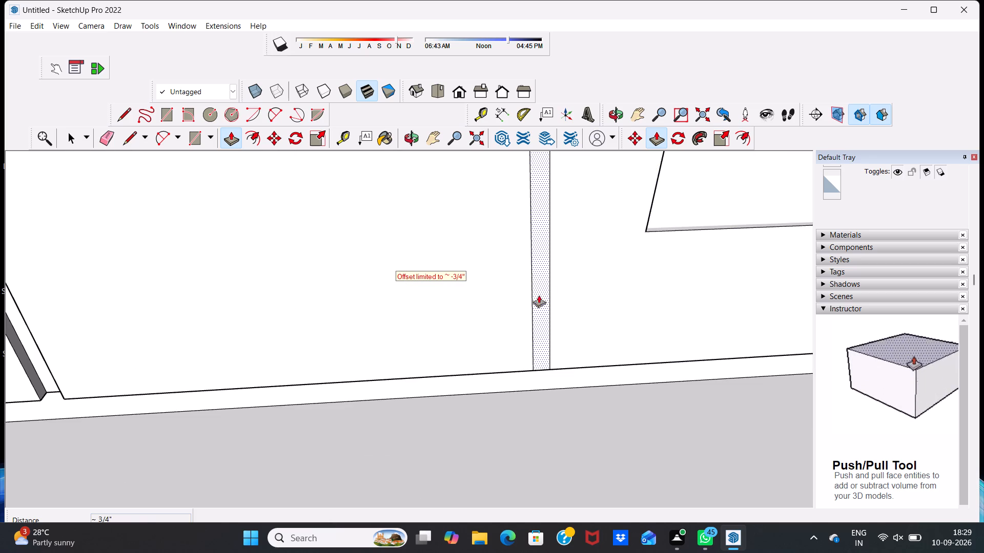
{"action": "left_click", "coordinate": [538, 304]}
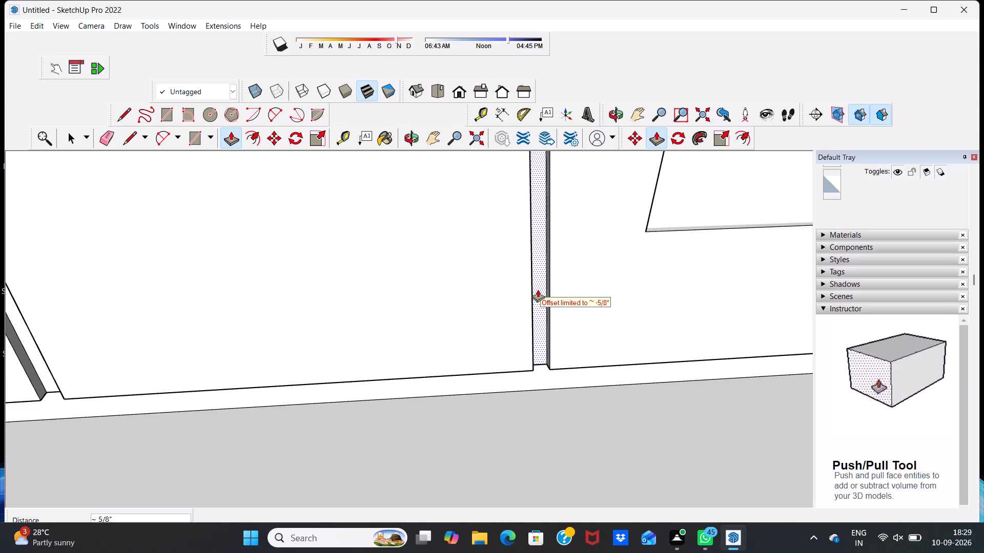
{"action": "key", "text": "1"}
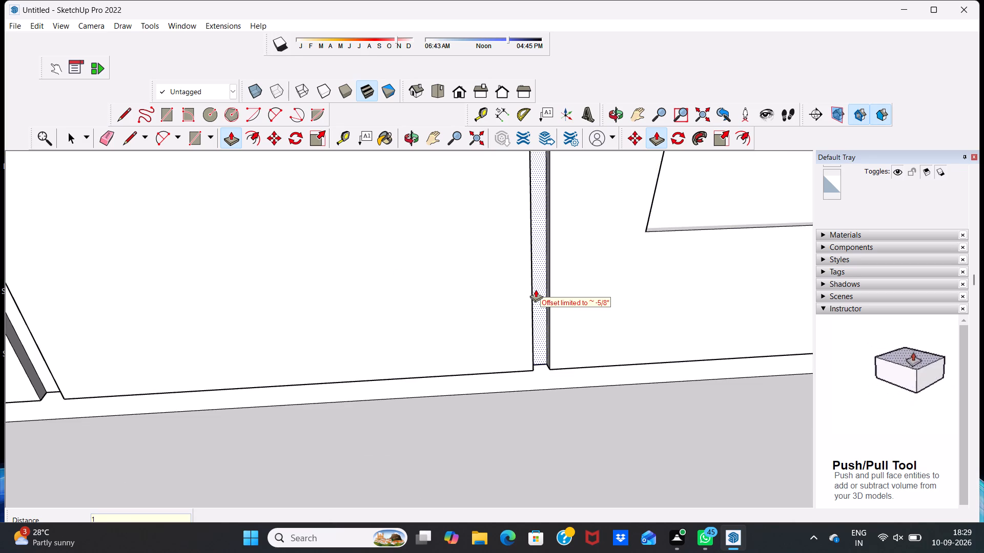
{"action": "key", "text": "shift+quotedbl"}
{"action": "key", "text": "Return"}
Examine the recessed divider strips and neighbouring fronts from several angles, both close up and with the whole counter in view.
{"action": "scroll", "coordinate": [592, 435], "scroll_direction": "down", "scroll_amount": 10}
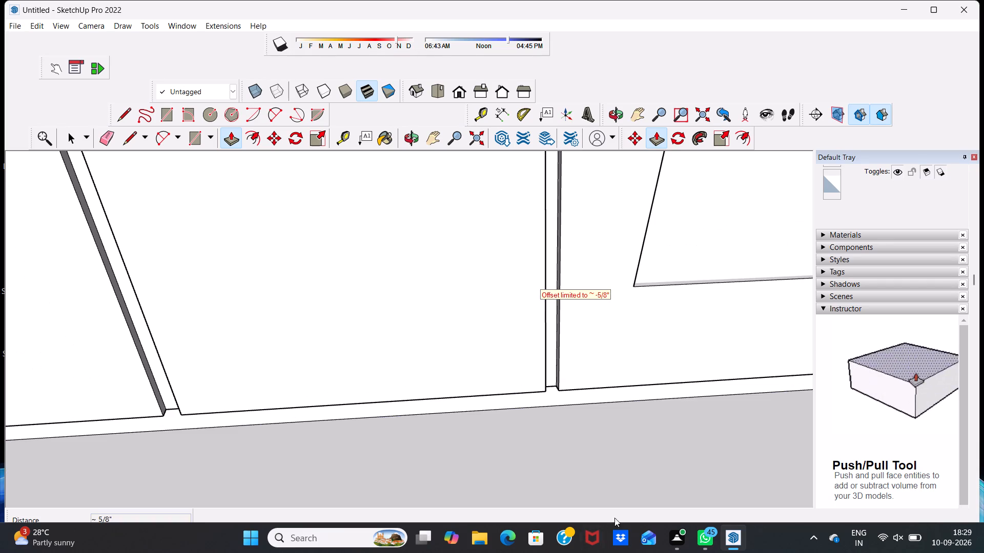
{"action": "scroll", "coordinate": [649, 404], "scroll_direction": "down", "scroll_amount": 5}
{"action": "scroll", "coordinate": [853, 125], "scroll_direction": "up", "scroll_amount": 2}
{"action": "scroll", "coordinate": [775, 96], "scroll_direction": "down", "scroll_amount": 17}
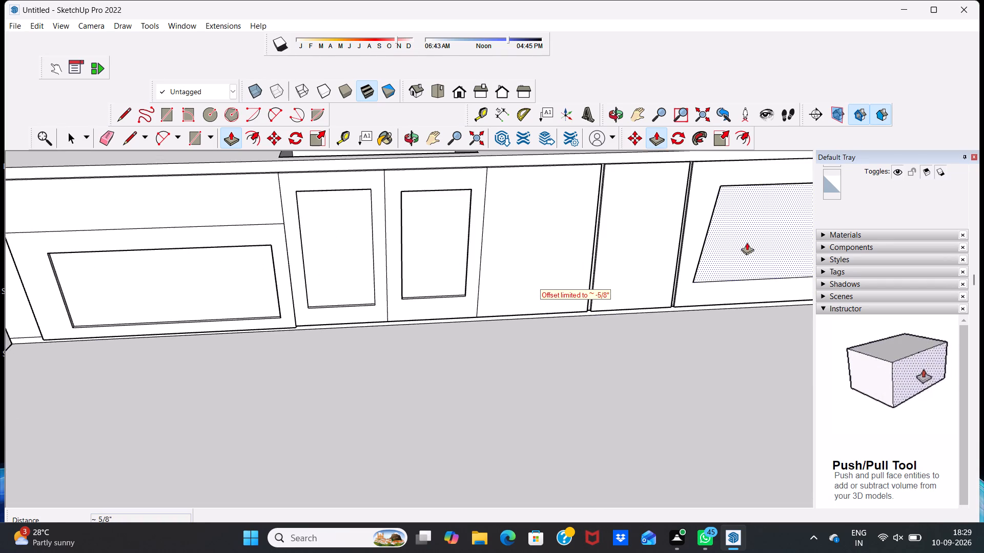
{"action": "scroll", "coordinate": [755, 233], "scroll_direction": "up", "scroll_amount": 1}
{"action": "middle_click_drag", "start_coordinate": [756, 232], "coordinate": [560, 261]}
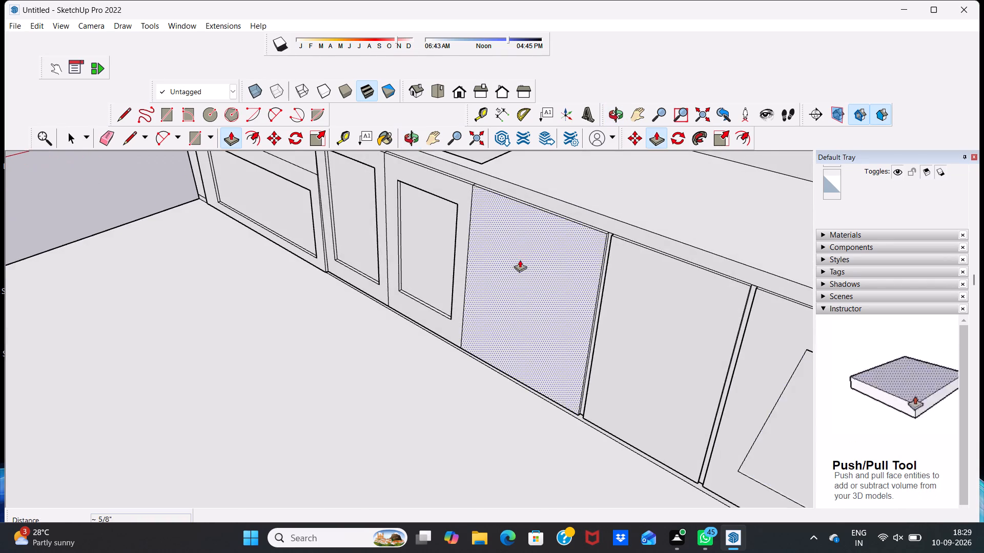
{"action": "scroll", "coordinate": [524, 258], "scroll_direction": "down", "scroll_amount": 9}
{"action": "middle_click_drag", "start_coordinate": [720, 329], "coordinate": [628, 257]}
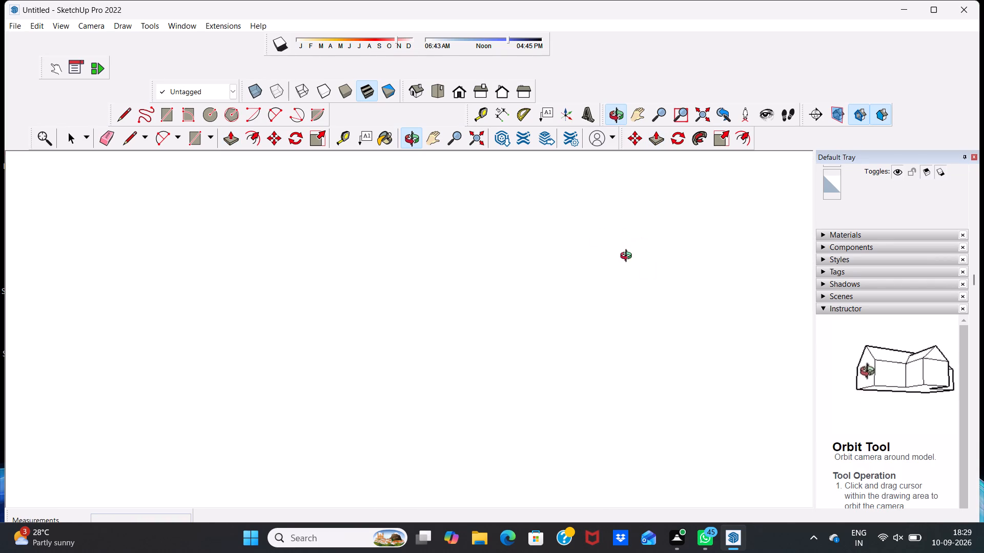
{"action": "middle_click_drag", "start_coordinate": [628, 257], "coordinate": [705, 302]}
{"action": "scroll", "coordinate": [696, 331], "scroll_direction": "up", "scroll_amount": 16}
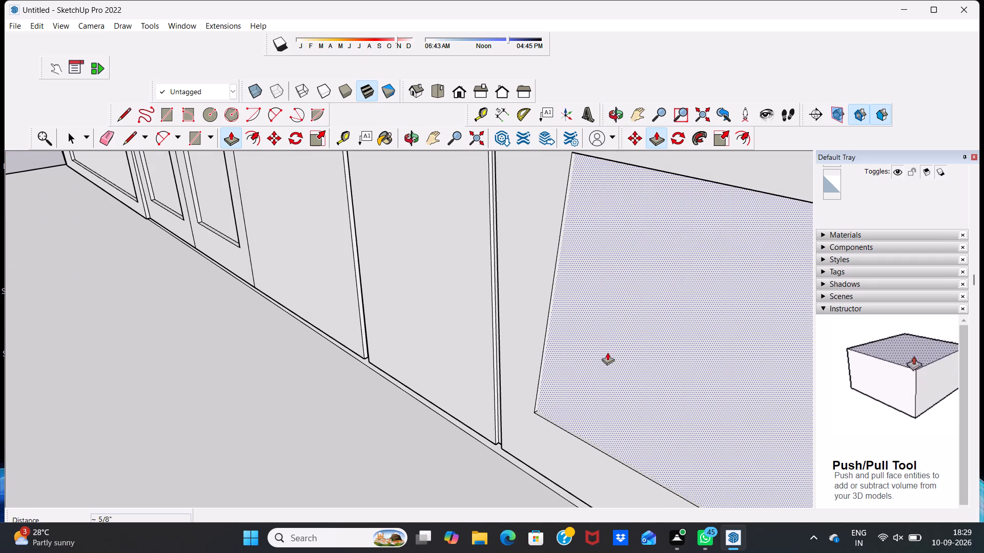
{"action": "middle_click_drag", "start_coordinate": [607, 352], "coordinate": [766, 301]}
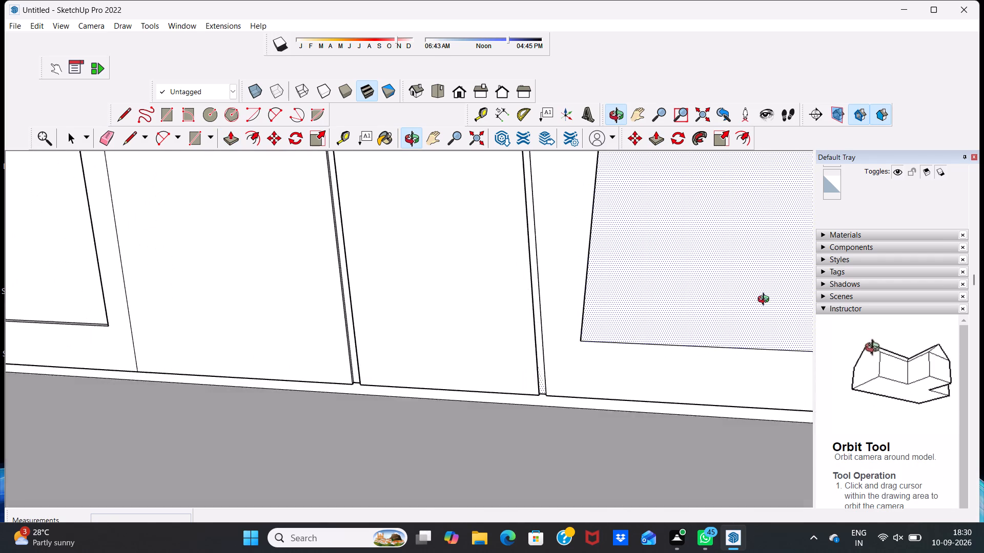
{"action": "middle_click_drag", "start_coordinate": [766, 301], "coordinate": [766, 302]}
{"action": "scroll", "coordinate": [766, 302], "scroll_direction": "up", "scroll_amount": 1}
{"action": "scroll", "coordinate": [765, 293], "scroll_direction": "down", "scroll_amount": 20}
{"action": "scroll", "coordinate": [765, 293], "scroll_direction": "down", "scroll_amount": 6}
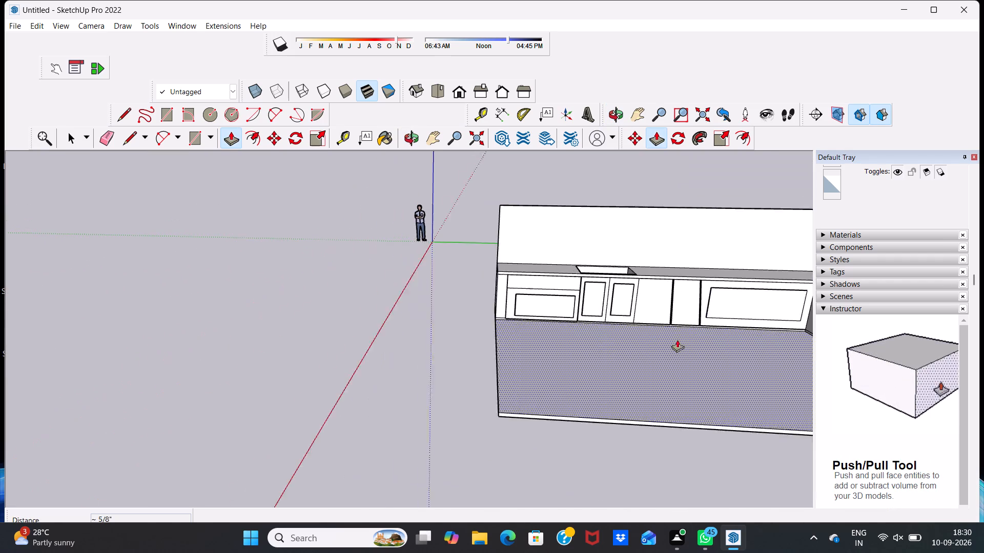
{"action": "scroll", "coordinate": [737, 321], "scroll_direction": "up", "scroll_amount": 3}
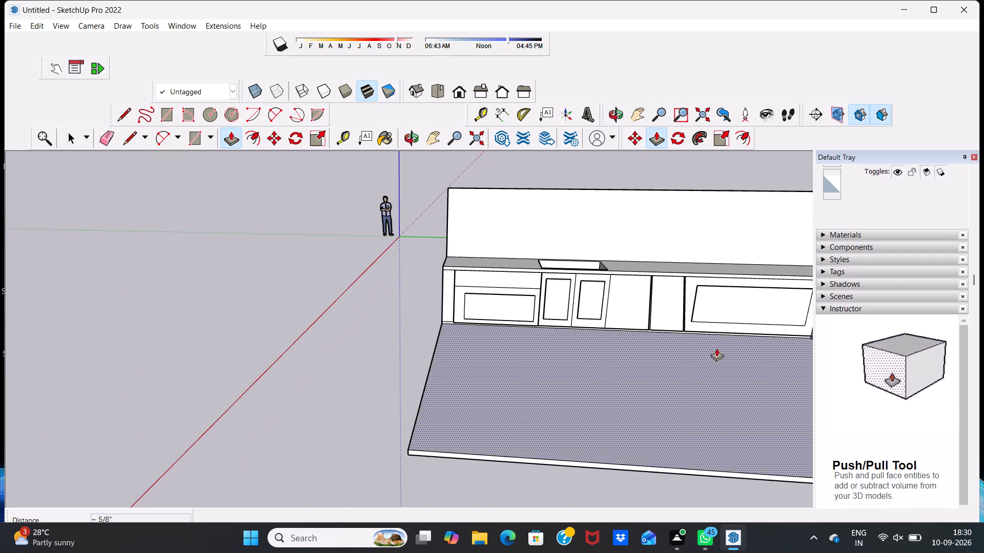
{"action": "double_click", "coordinate": [691, 422]}
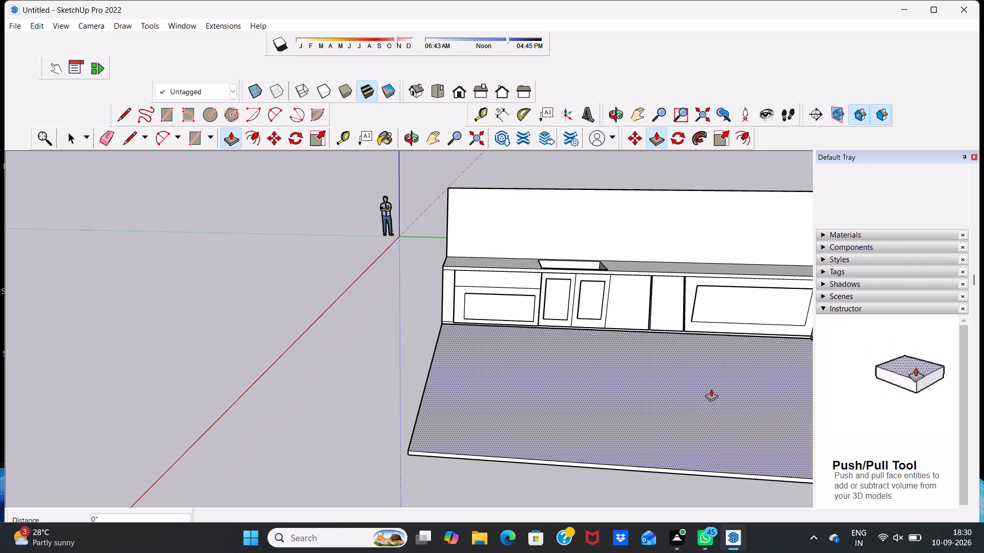
{"action": "scroll", "coordinate": [778, 313], "scroll_direction": "up", "scroll_amount": 4}
{"action": "scroll", "coordinate": [689, 367], "scroll_direction": "up", "scroll_amount": 4}
{"action": "scroll", "coordinate": [708, 332], "scroll_direction": "down", "scroll_amount": 1}
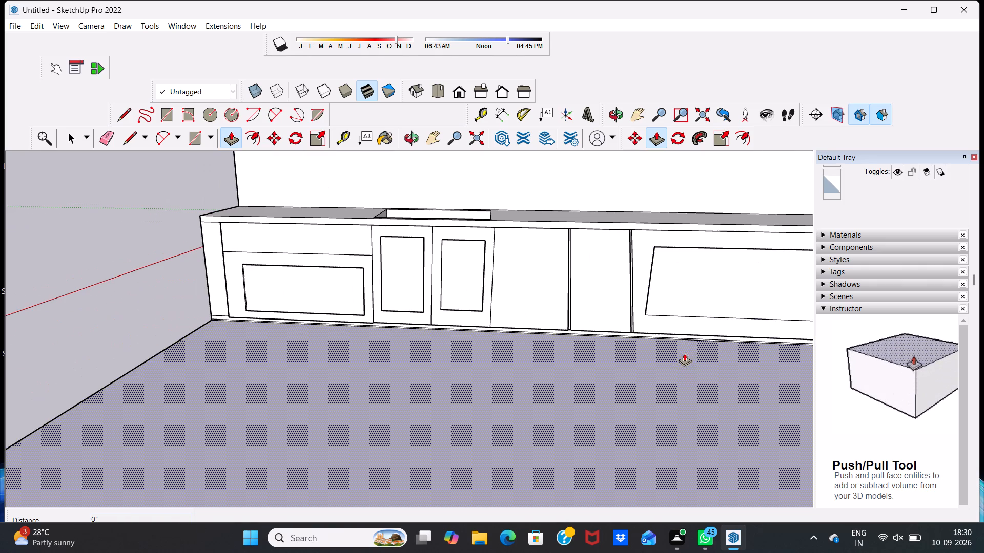
{"action": "key", "text": "space"}
{"action": "scroll", "coordinate": [605, 245], "scroll_direction": "down", "scroll_amount": 7}
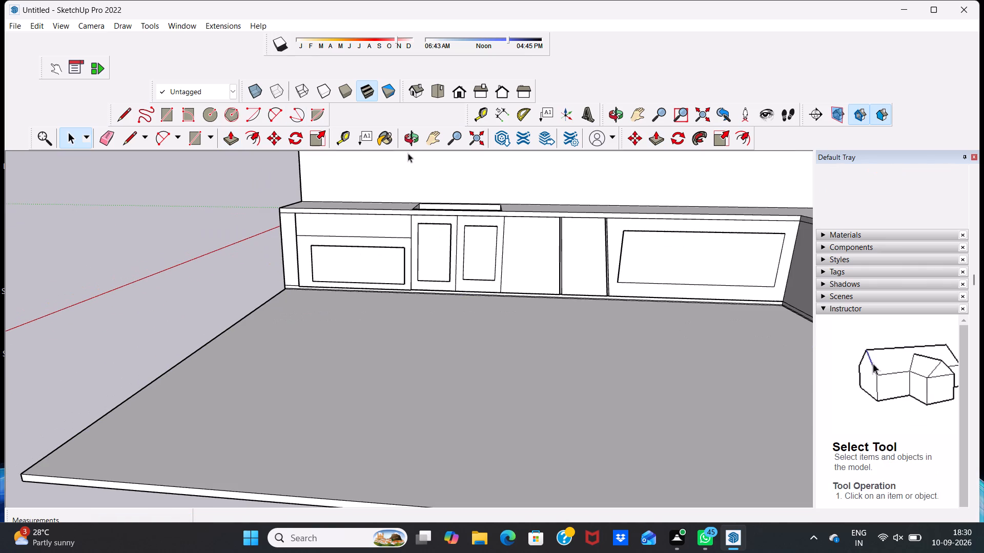
{"action": "scroll", "coordinate": [608, 217], "scroll_direction": "down", "scroll_amount": 4}
{"action": "scroll", "coordinate": [693, 205], "scroll_direction": "up", "scroll_amount": 1}
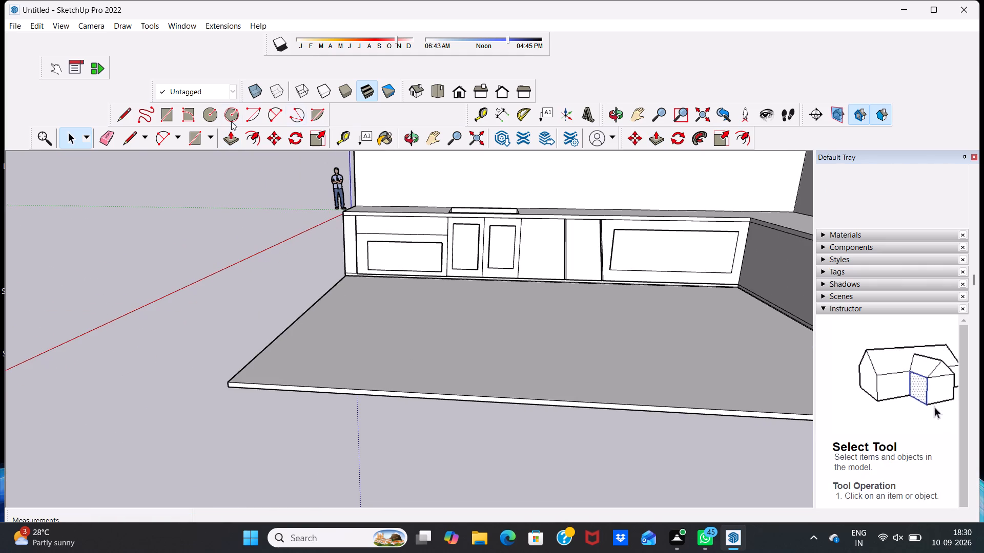
Draw a vertical line about 2' 8" long through the middle of the wide front's inner panel, from top edge to bottom edge.
{"action": "left_click", "coordinate": [128, 110]}
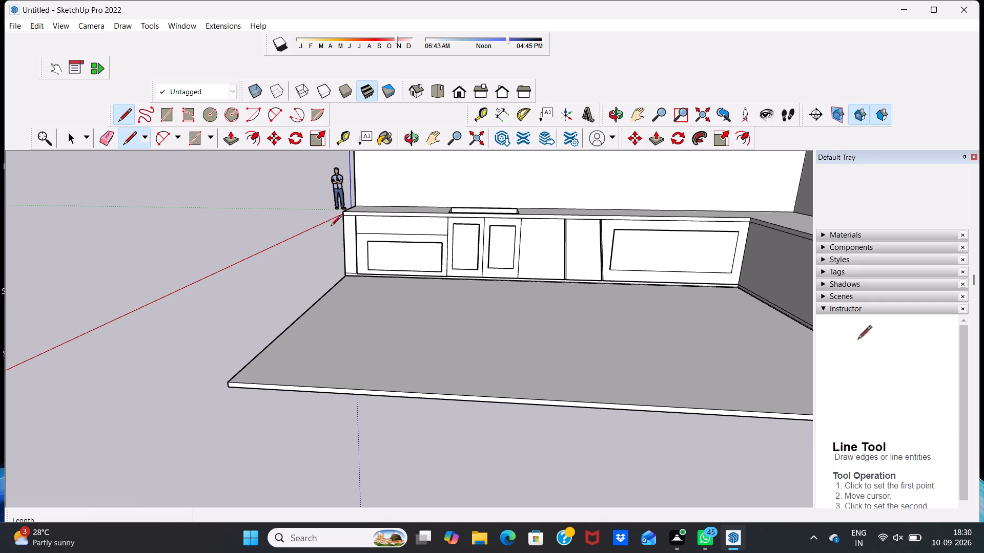
{"action": "scroll", "coordinate": [706, 243], "scroll_direction": "up", "scroll_amount": 10}
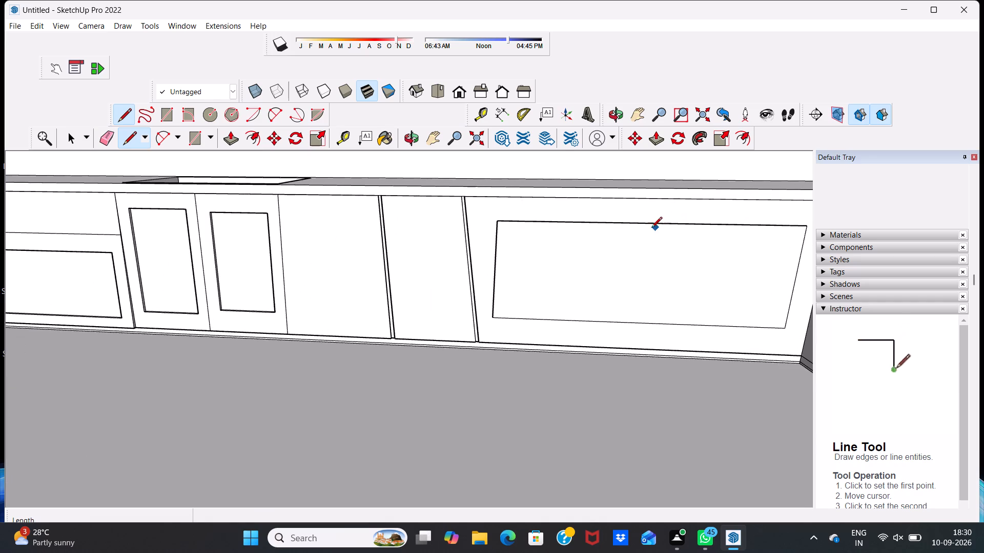
{"action": "left_click", "coordinate": [646, 223]}
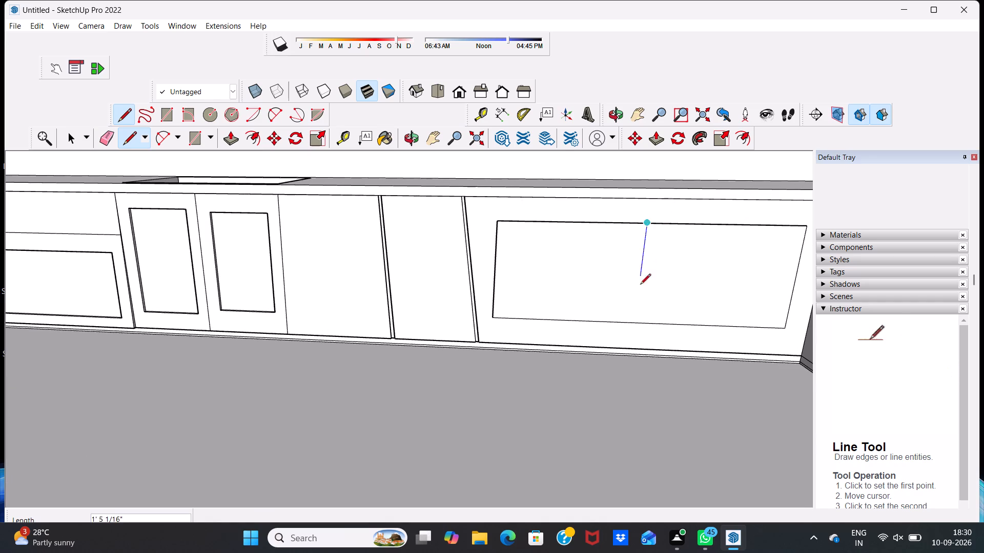
{"action": "left_click", "coordinate": [644, 322]}
Draw a short line about 3" long on the inner panel's top edge, starting at the vertical line's upper end.
{"action": "scroll", "coordinate": [677, 242], "scroll_direction": "down", "scroll_amount": 20}
{"action": "scroll", "coordinate": [677, 242], "scroll_direction": "down", "scroll_amount": 1}
{"action": "scroll", "coordinate": [688, 227], "scroll_direction": "up", "scroll_amount": 5}
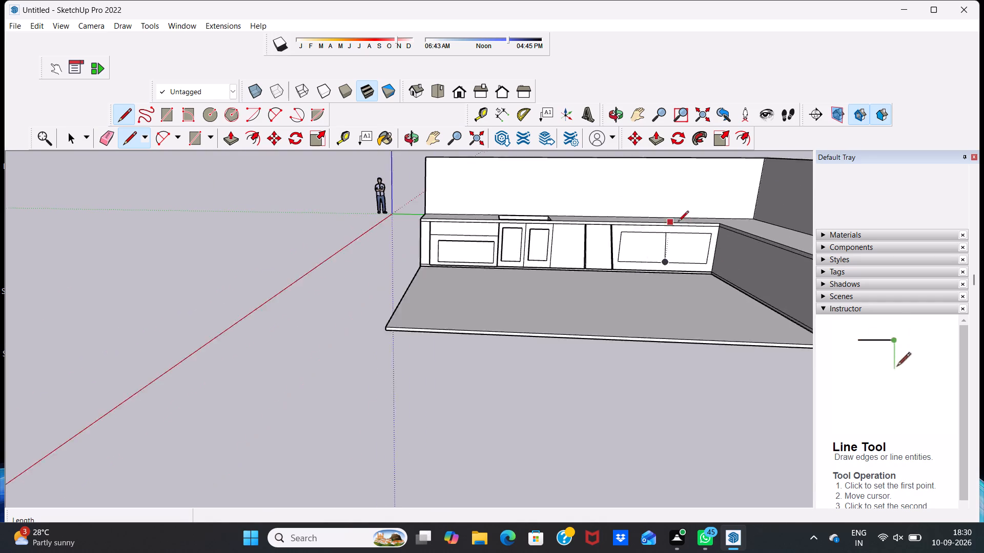
{"action": "scroll", "coordinate": [678, 222], "scroll_direction": "up", "scroll_amount": 1}
{"action": "scroll", "coordinate": [678, 222], "scroll_direction": "down", "scroll_amount": 1}
{"action": "scroll", "coordinate": [678, 233], "scroll_direction": "up", "scroll_amount": 12}
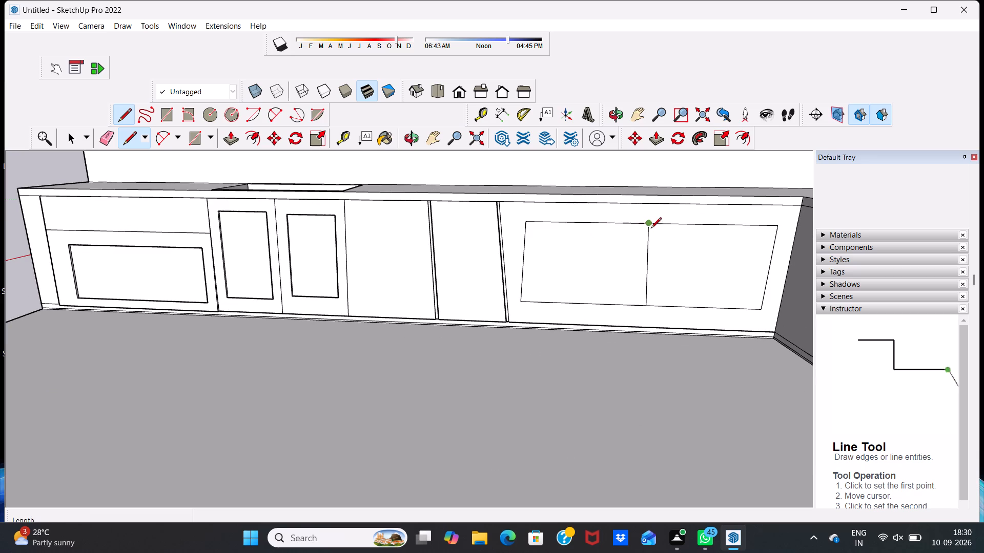
{"action": "left_click", "coordinate": [649, 227]}
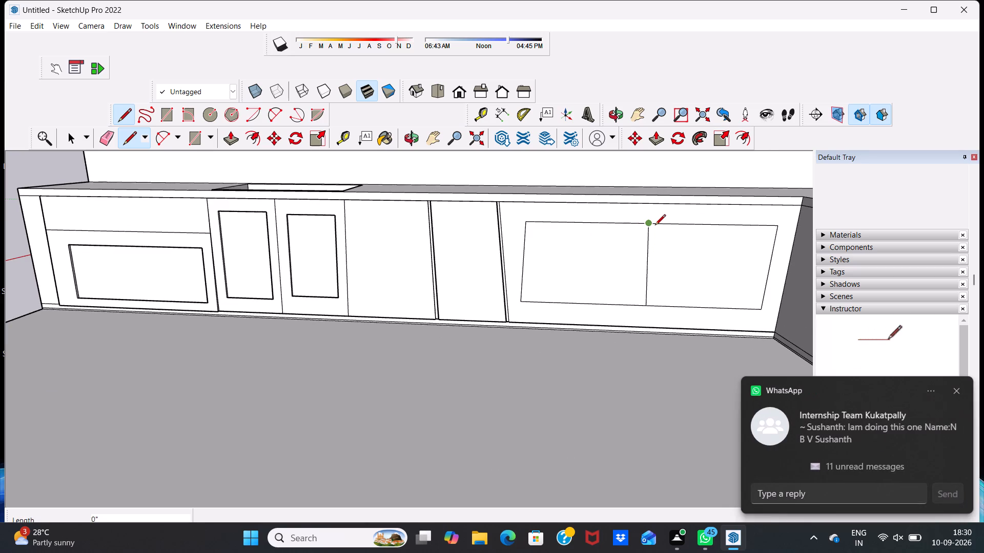
{"action": "left_click", "coordinate": [658, 224]}
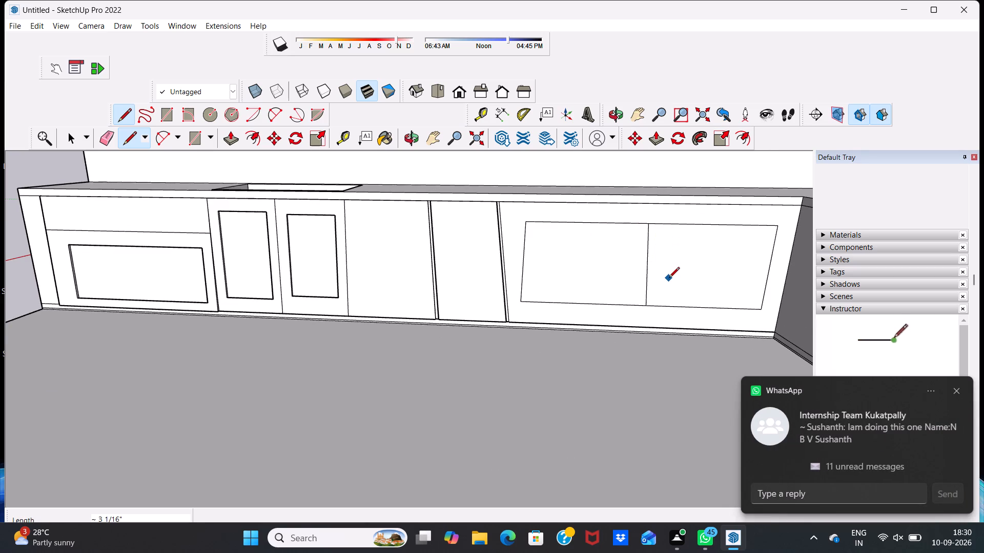
Draw a second vertical line from the short line's end to the panel's bottom edge, enclosing a narrow centre strip.
{"action": "scroll", "coordinate": [669, 279], "scroll_direction": "up", "scroll_amount": 10}
{"action": "scroll", "coordinate": [638, 224], "scroll_direction": "down", "scroll_amount": 10}
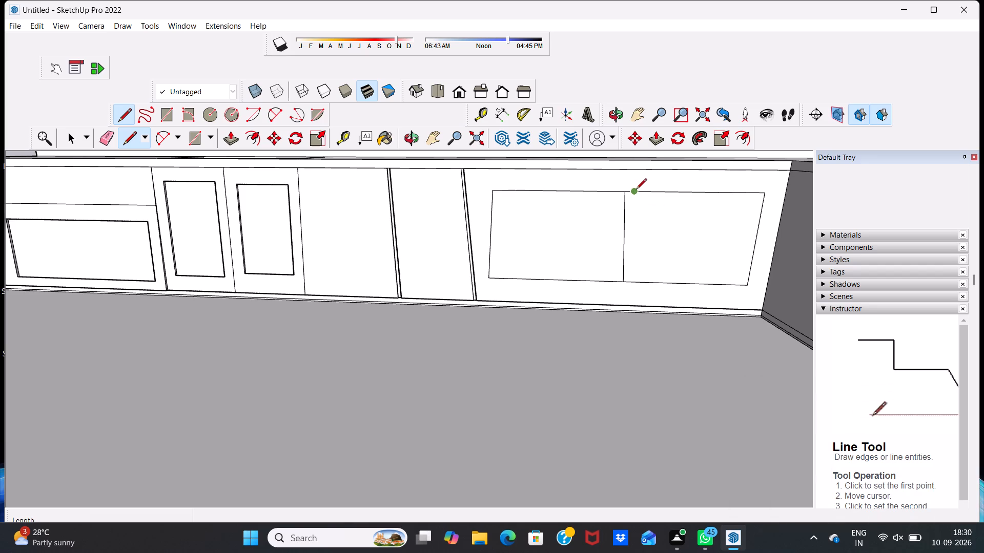
{"action": "left_click", "coordinate": [635, 193]}
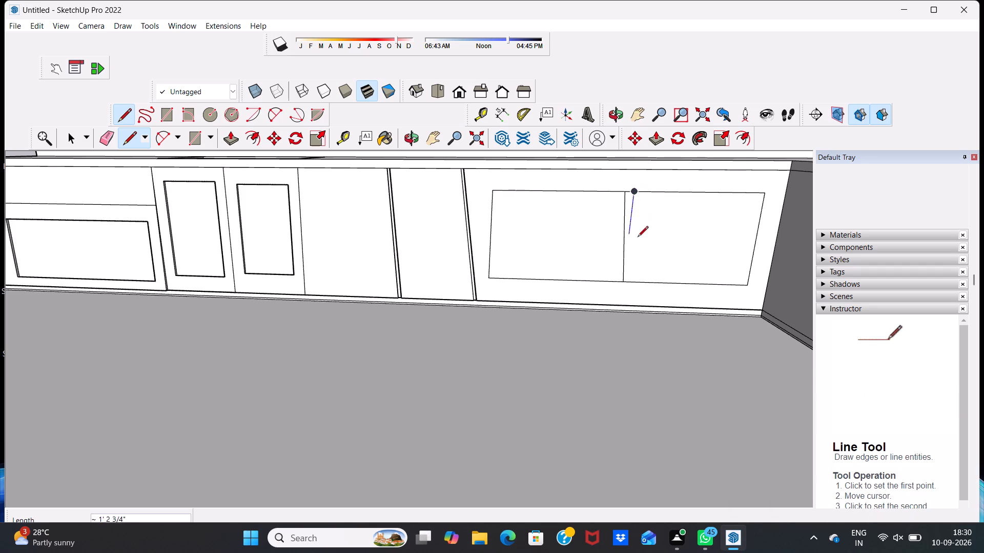
{"action": "scroll", "coordinate": [645, 269], "scroll_direction": "up", "scroll_amount": 8}
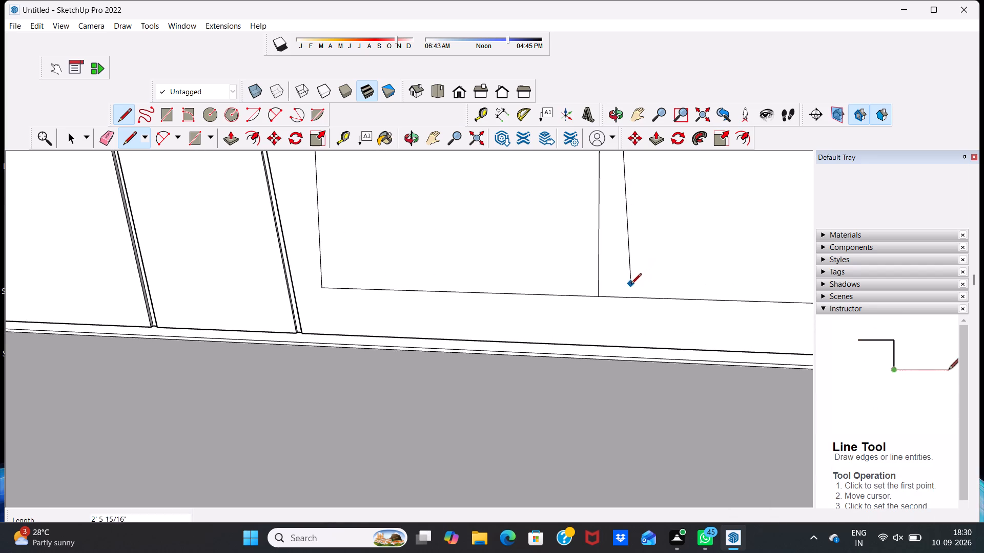
{"action": "left_click", "coordinate": [615, 299]}
{"action": "scroll", "coordinate": [621, 271], "scroll_direction": "down", "scroll_amount": 13}
{"action": "key", "text": "space"}
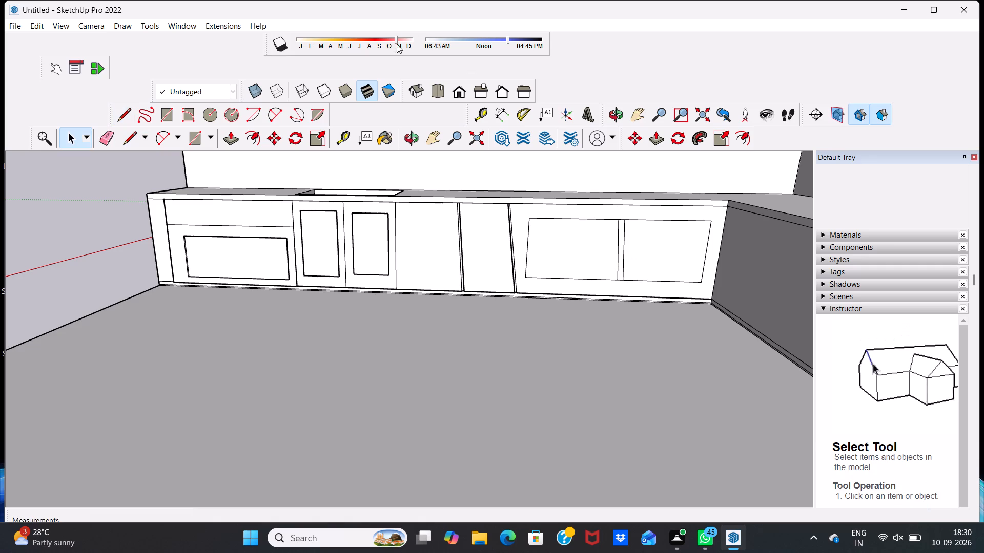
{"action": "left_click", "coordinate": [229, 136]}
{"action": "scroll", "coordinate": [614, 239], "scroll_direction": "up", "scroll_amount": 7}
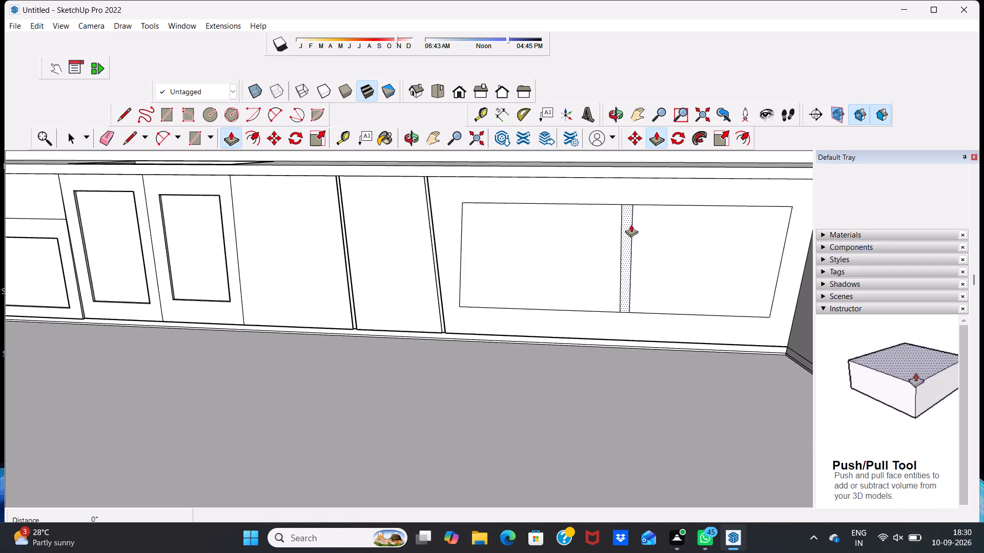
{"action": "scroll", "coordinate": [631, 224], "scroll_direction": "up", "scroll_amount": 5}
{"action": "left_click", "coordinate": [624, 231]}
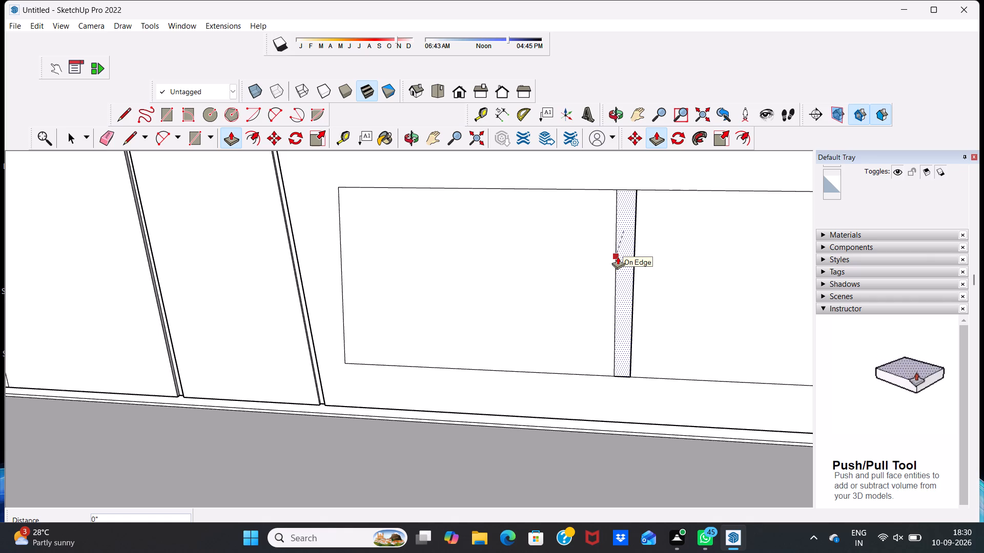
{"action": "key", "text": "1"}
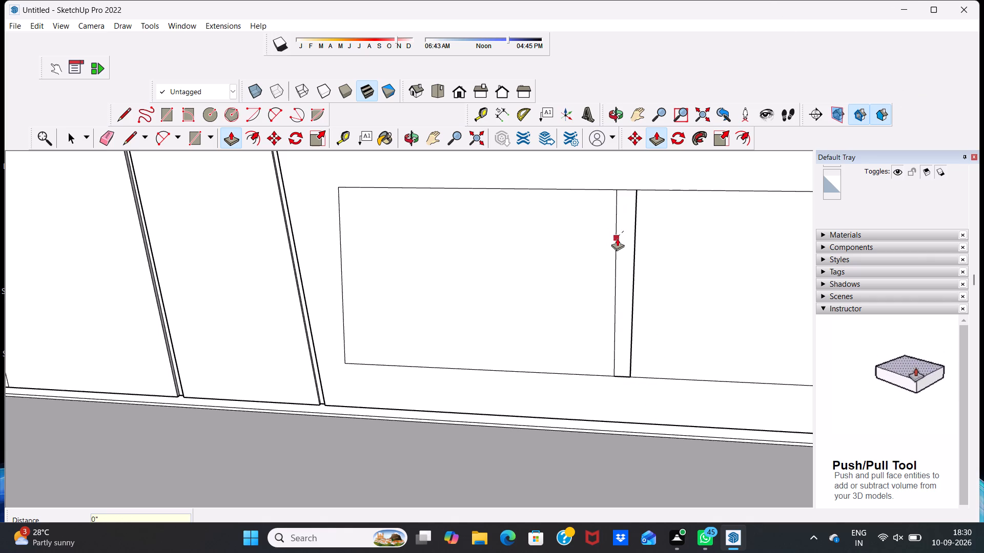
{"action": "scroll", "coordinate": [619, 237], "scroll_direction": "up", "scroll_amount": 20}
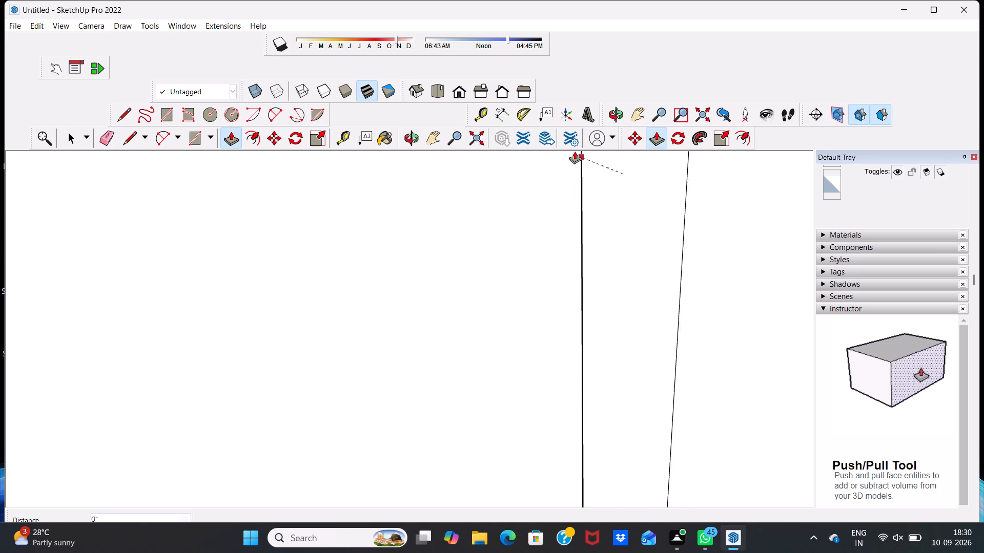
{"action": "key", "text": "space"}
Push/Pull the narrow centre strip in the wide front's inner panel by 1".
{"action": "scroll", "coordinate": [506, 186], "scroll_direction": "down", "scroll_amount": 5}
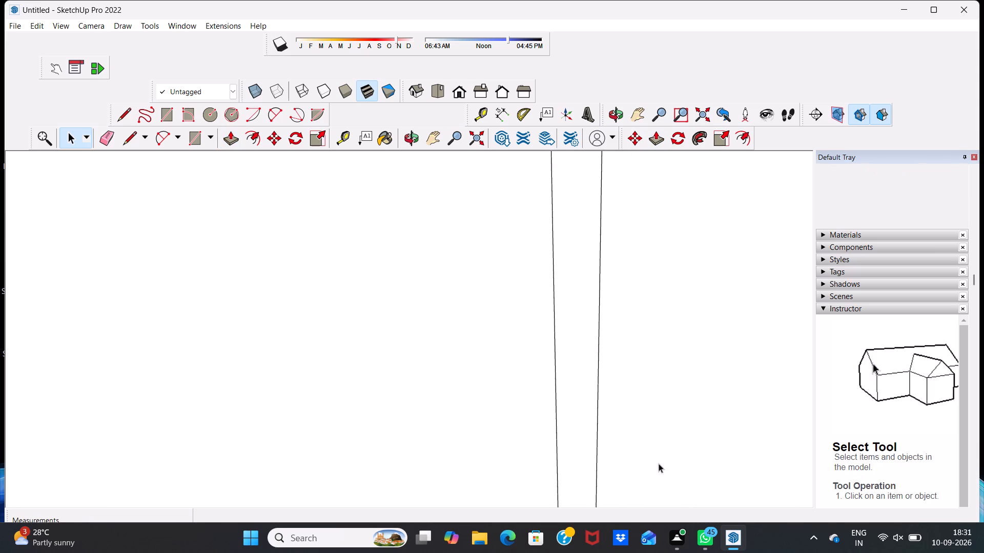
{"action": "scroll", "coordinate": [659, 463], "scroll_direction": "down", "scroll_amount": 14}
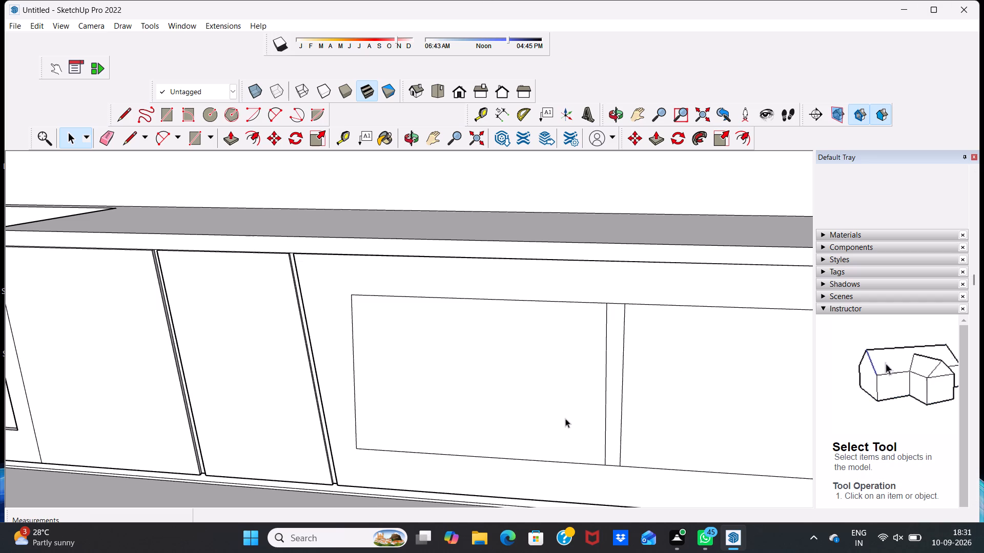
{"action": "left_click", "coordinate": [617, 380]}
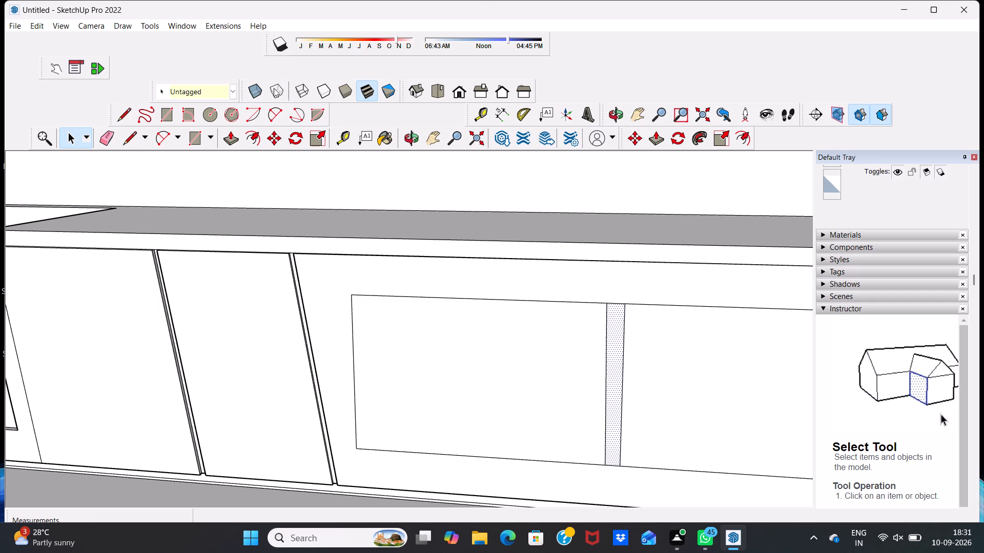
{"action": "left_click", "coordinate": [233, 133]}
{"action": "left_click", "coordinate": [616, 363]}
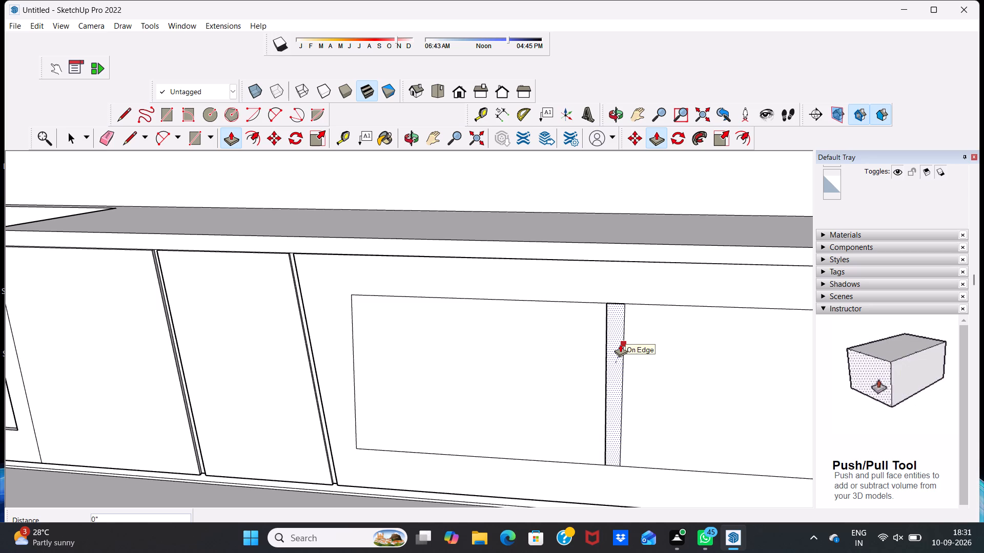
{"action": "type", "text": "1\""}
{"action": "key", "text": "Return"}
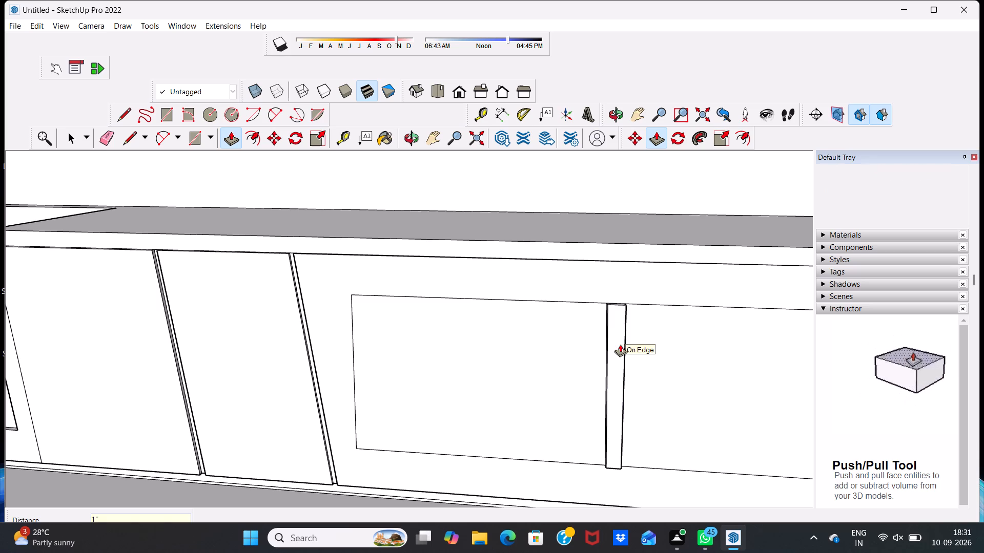
Examine the wide front's centre strip and the neighbouring counter fronts from several angles, close up and across the whole room.
{"action": "scroll", "coordinate": [634, 387], "scroll_direction": "down", "scroll_amount": 1}
{"action": "middle_click_drag", "start_coordinate": [634, 387], "coordinate": [458, 552]}
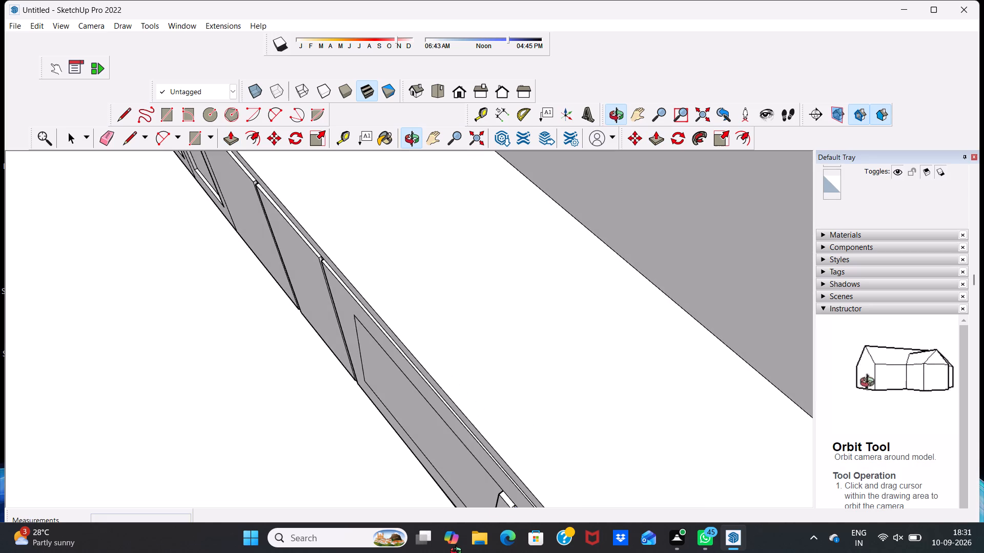
{"action": "middle_click_drag", "start_coordinate": [458, 552], "coordinate": [535, 231]}
{"action": "scroll", "coordinate": [596, 330], "scroll_direction": "up", "scroll_amount": 1}
{"action": "scroll", "coordinate": [596, 332], "scroll_direction": "down", "scroll_amount": 8}
{"action": "key", "text": "space"}
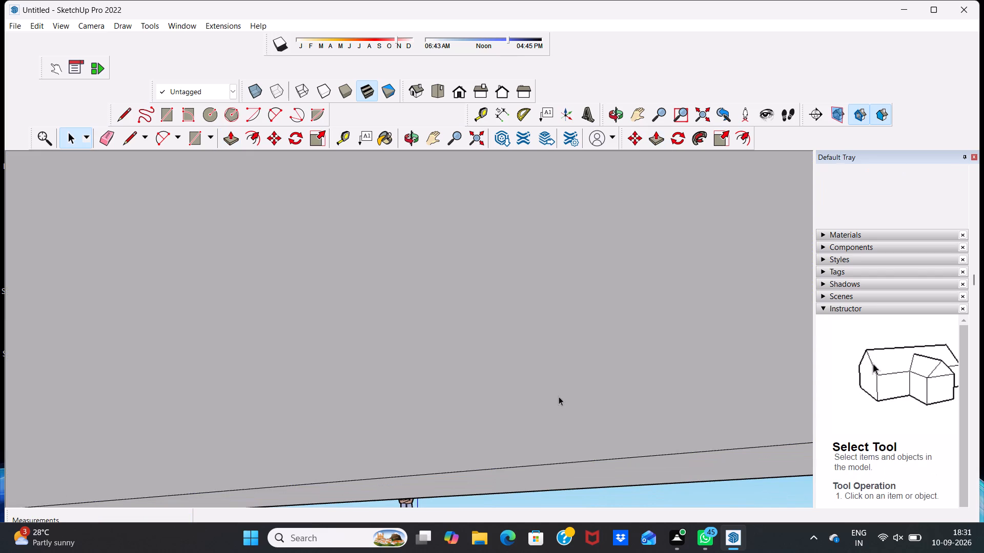
{"action": "scroll", "coordinate": [546, 411], "scroll_direction": "down", "scroll_amount": 14}
{"action": "scroll", "coordinate": [511, 456], "scroll_direction": "down", "scroll_amount": 6}
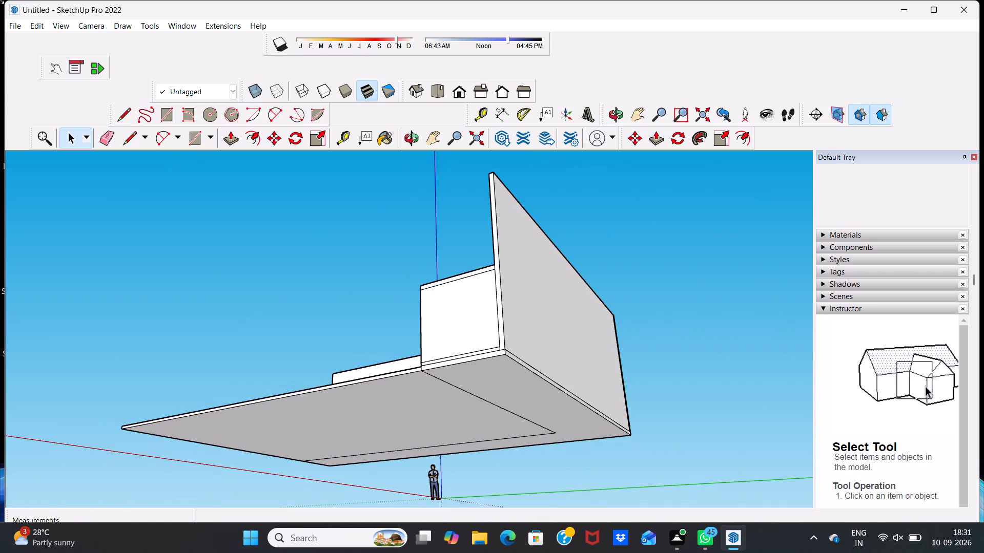
{"action": "scroll", "coordinate": [80, 0], "scroll_direction": "up", "scroll_amount": 1}
{"action": "scroll", "coordinate": [182, 267], "scroll_direction": "down", "scroll_amount": 1}
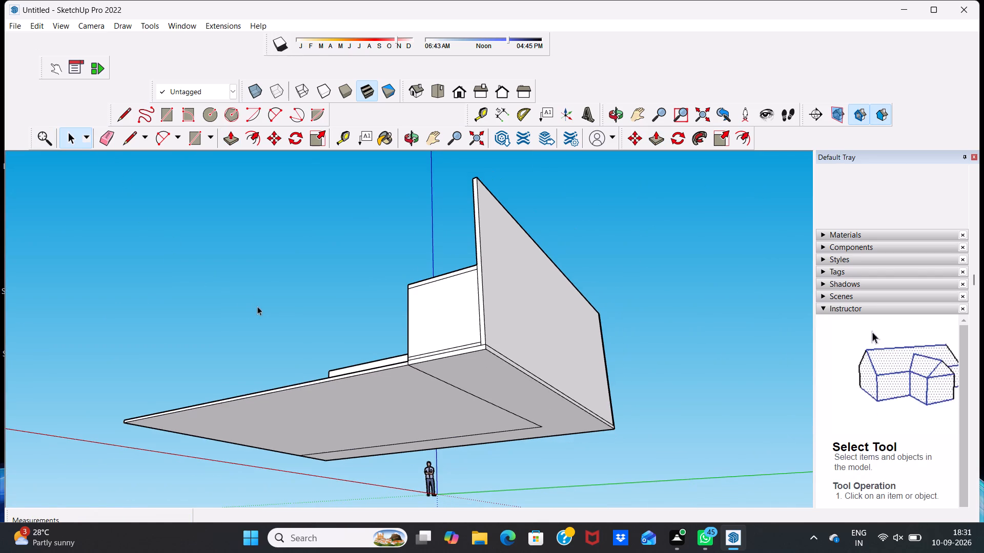
{"action": "middle_click_drag", "start_coordinate": [263, 303], "coordinate": [435, 405]}
{"action": "scroll", "coordinate": [461, 378], "scroll_direction": "up", "scroll_amount": 11}
{"action": "scroll", "coordinate": [457, 391], "scroll_direction": "down", "scroll_amount": 3}
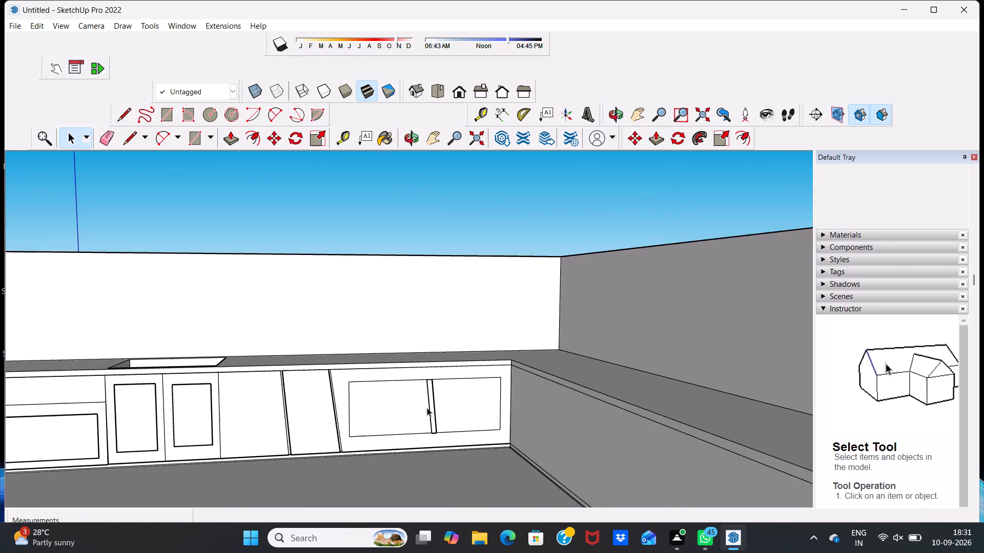
{"action": "scroll", "coordinate": [427, 408], "scroll_direction": "down", "scroll_amount": 8}
{"action": "scroll", "coordinate": [508, 401], "scroll_direction": "up", "scroll_amount": 6}
{"action": "scroll", "coordinate": [341, 406], "scroll_direction": "up", "scroll_amount": 5}
{"action": "scroll", "coordinate": [228, 422], "scroll_direction": "up", "scroll_amount": 4}
{"action": "scroll", "coordinate": [270, 392], "scroll_direction": "down", "scroll_amount": 10}
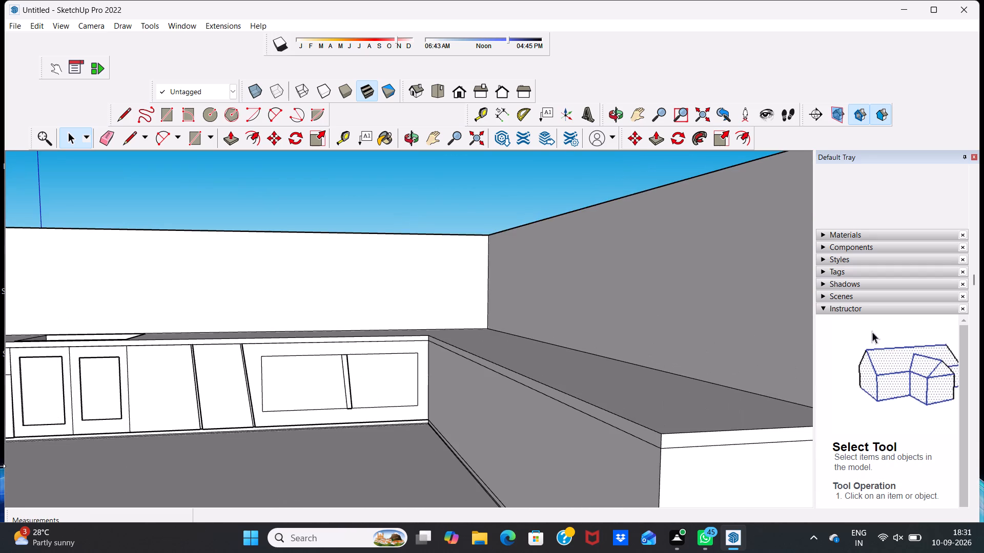
{"action": "scroll", "coordinate": [15, 475], "scroll_direction": "down", "scroll_amount": 6}
{"action": "scroll", "coordinate": [136, 448], "scroll_direction": "down", "scroll_amount": 4}
{"action": "scroll", "coordinate": [31, 433], "scroll_direction": "up", "scroll_amount": 16}
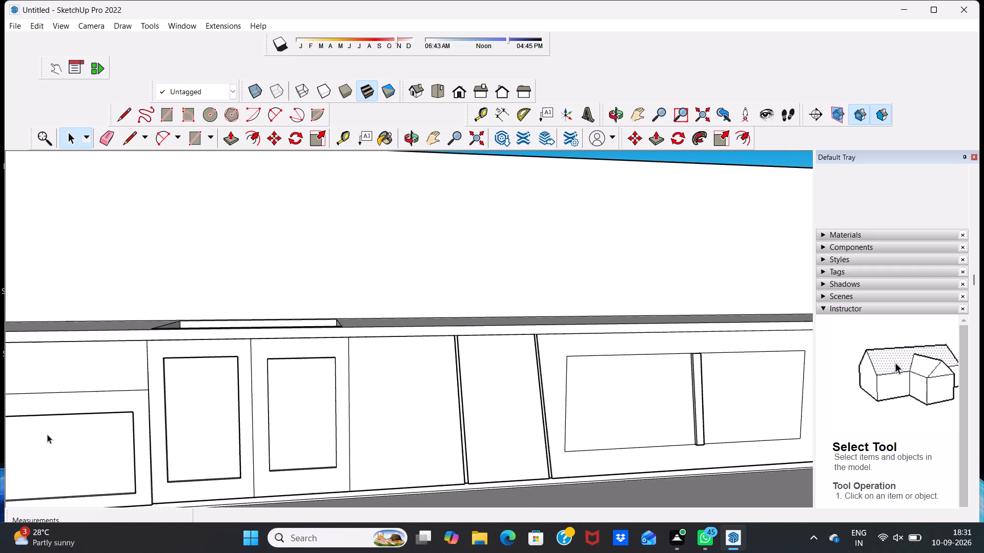
{"action": "scroll", "coordinate": [58, 428], "scroll_direction": "up", "scroll_amount": 6}
{"action": "scroll", "coordinate": [115, 419], "scroll_direction": "down", "scroll_amount": 1}
{"action": "middle_click_drag", "start_coordinate": [117, 419], "coordinate": [283, 219]}
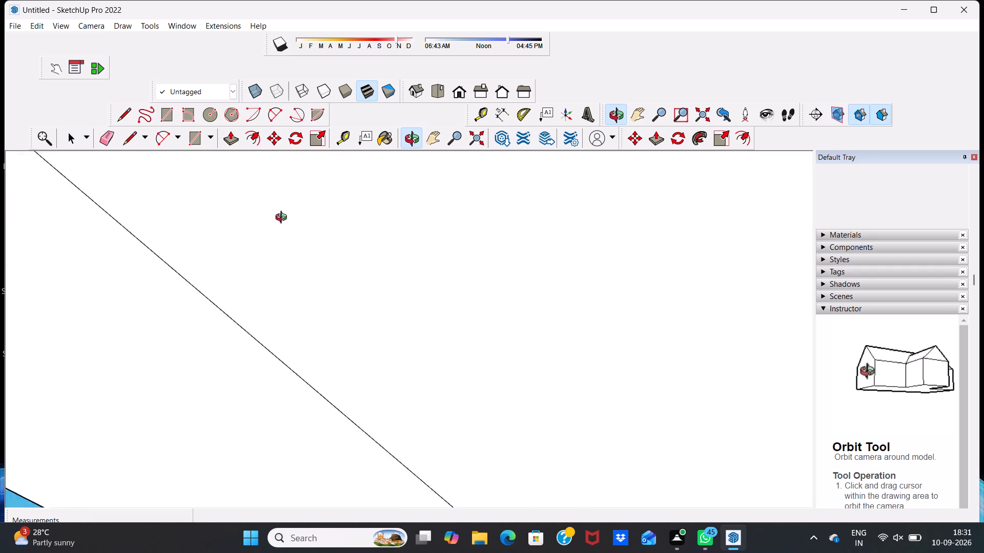
{"action": "middle_click_drag", "start_coordinate": [283, 219], "coordinate": [227, 391]}
{"action": "scroll", "coordinate": [224, 396], "scroll_direction": "up", "scroll_amount": 1}
{"action": "scroll", "coordinate": [225, 404], "scroll_direction": "down", "scroll_amount": 9}
{"action": "scroll", "coordinate": [477, 406], "scroll_direction": "down", "scroll_amount": 5}
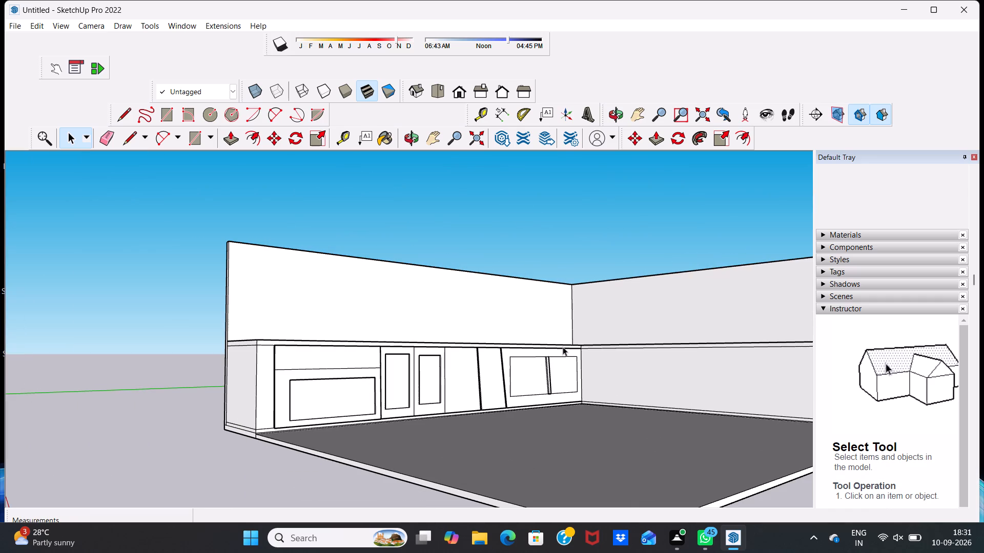
{"action": "middle_click_drag", "start_coordinate": [536, 359], "coordinate": [253, 423]}
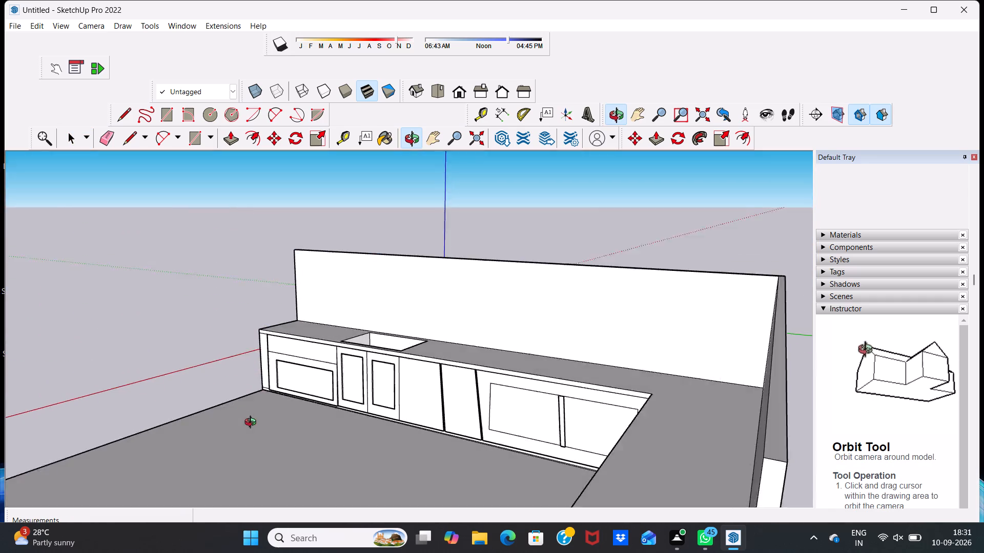
{"action": "middle_click_drag", "start_coordinate": [253, 423], "coordinate": [295, 467]}
{"action": "scroll", "coordinate": [449, 431], "scroll_direction": "up", "scroll_amount": 2}
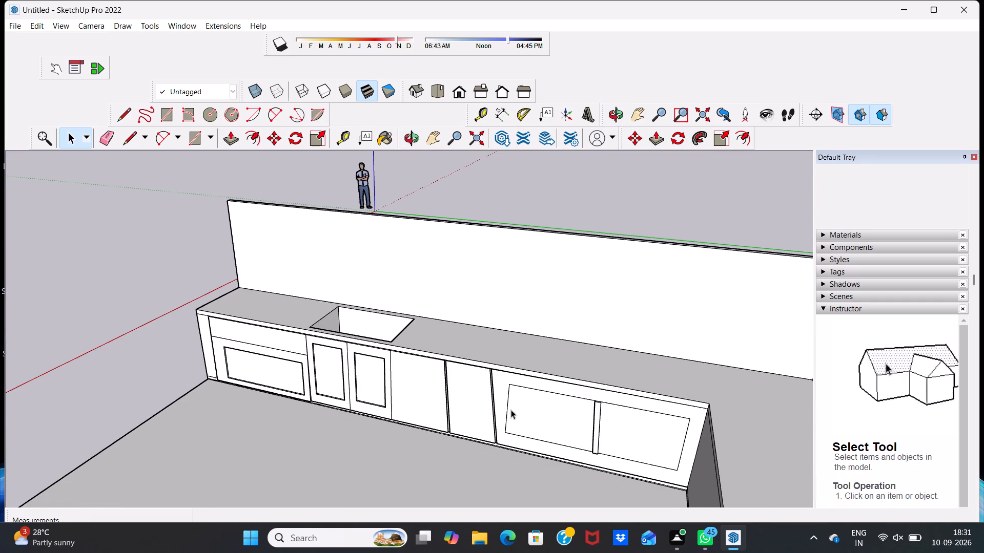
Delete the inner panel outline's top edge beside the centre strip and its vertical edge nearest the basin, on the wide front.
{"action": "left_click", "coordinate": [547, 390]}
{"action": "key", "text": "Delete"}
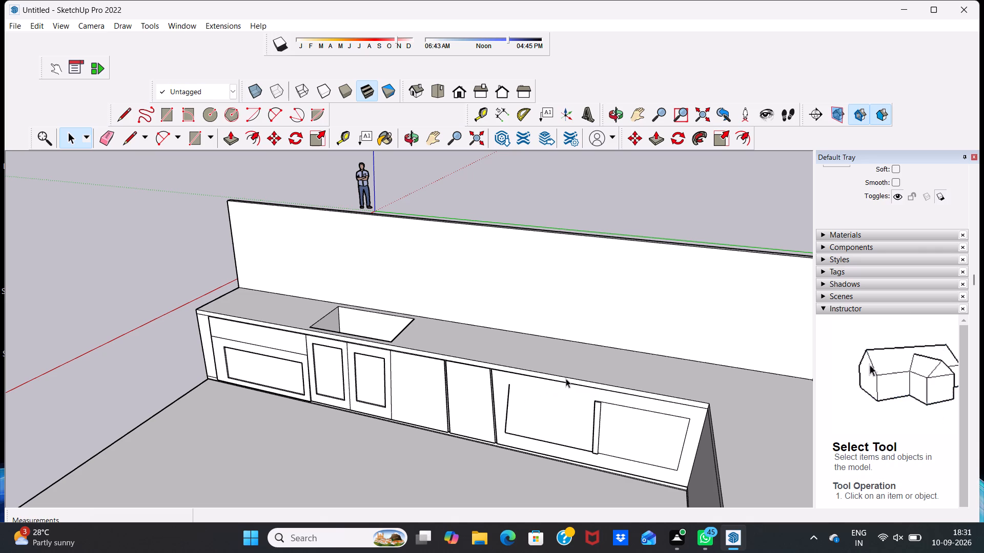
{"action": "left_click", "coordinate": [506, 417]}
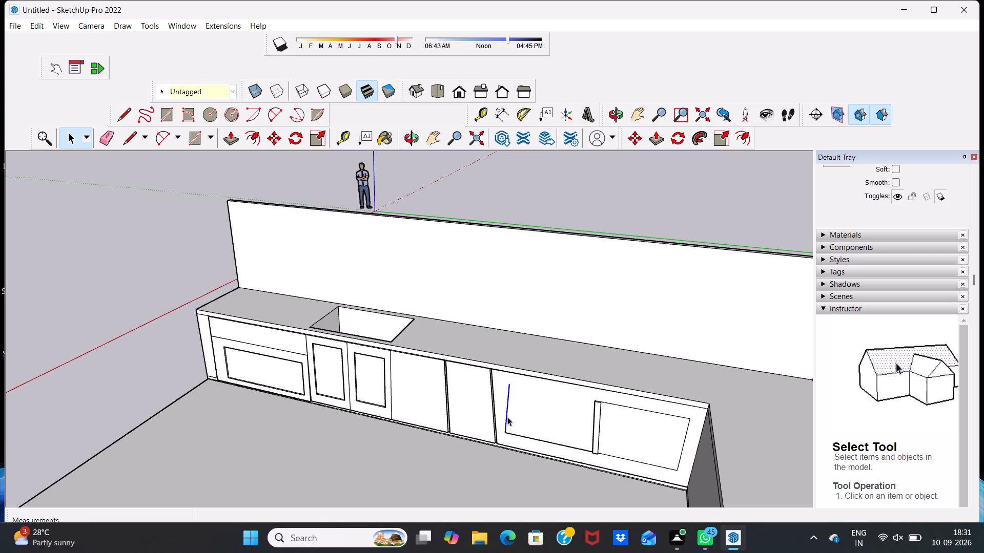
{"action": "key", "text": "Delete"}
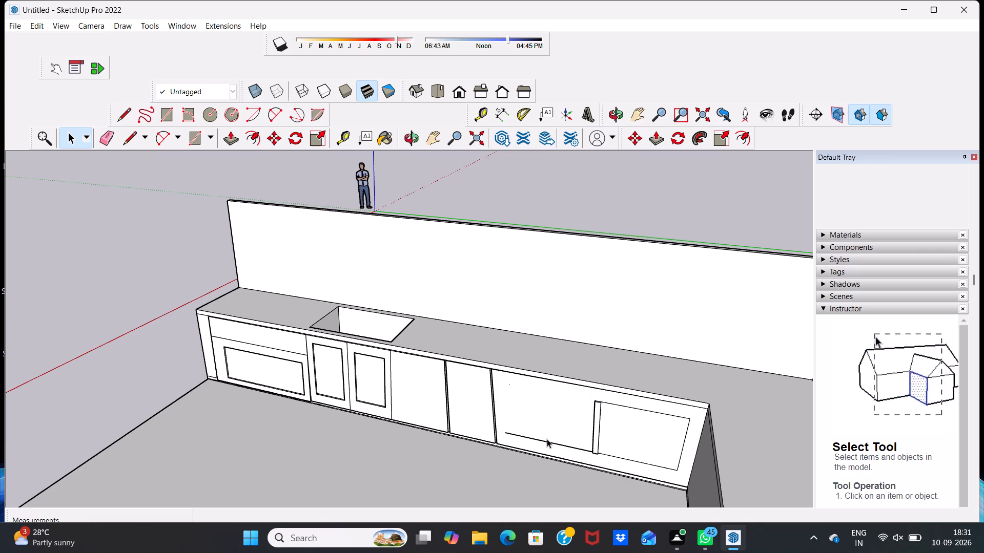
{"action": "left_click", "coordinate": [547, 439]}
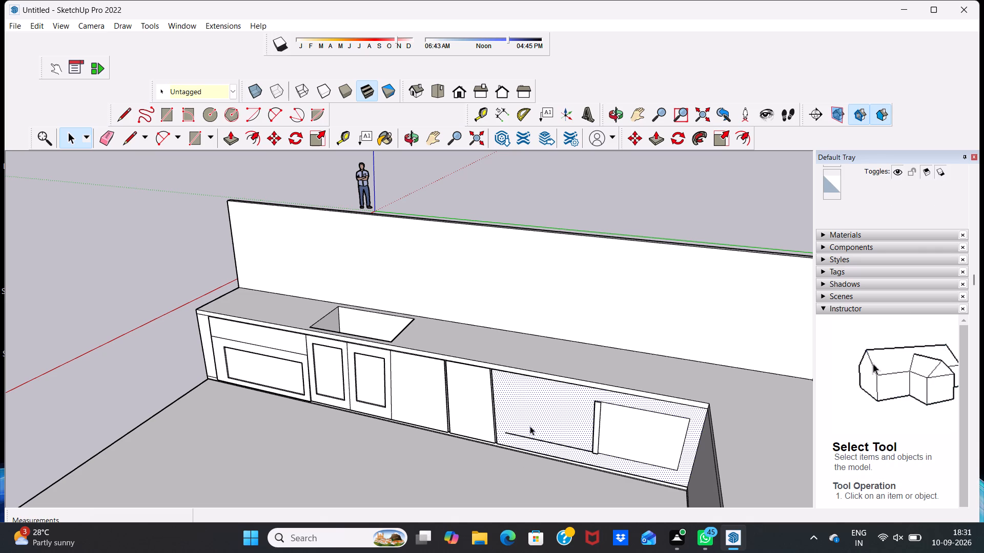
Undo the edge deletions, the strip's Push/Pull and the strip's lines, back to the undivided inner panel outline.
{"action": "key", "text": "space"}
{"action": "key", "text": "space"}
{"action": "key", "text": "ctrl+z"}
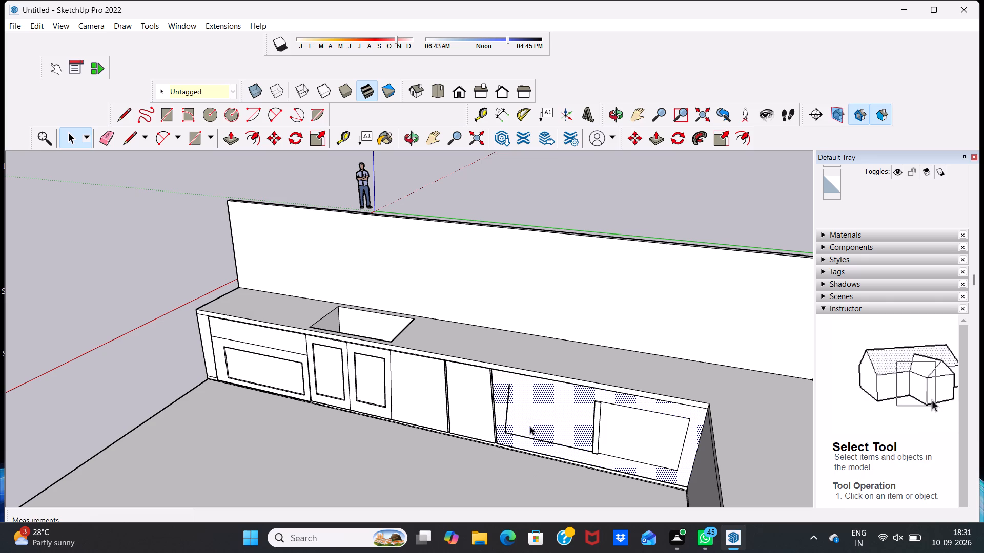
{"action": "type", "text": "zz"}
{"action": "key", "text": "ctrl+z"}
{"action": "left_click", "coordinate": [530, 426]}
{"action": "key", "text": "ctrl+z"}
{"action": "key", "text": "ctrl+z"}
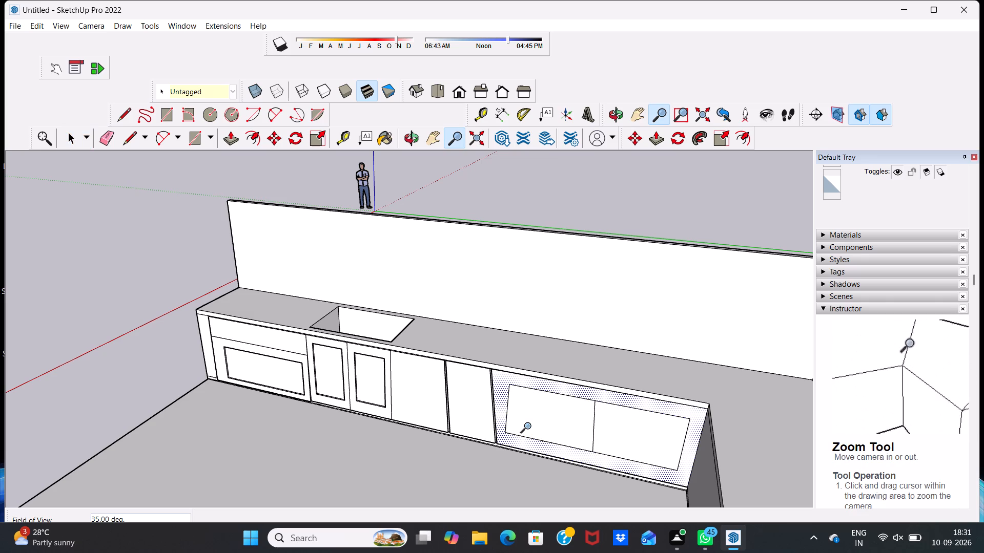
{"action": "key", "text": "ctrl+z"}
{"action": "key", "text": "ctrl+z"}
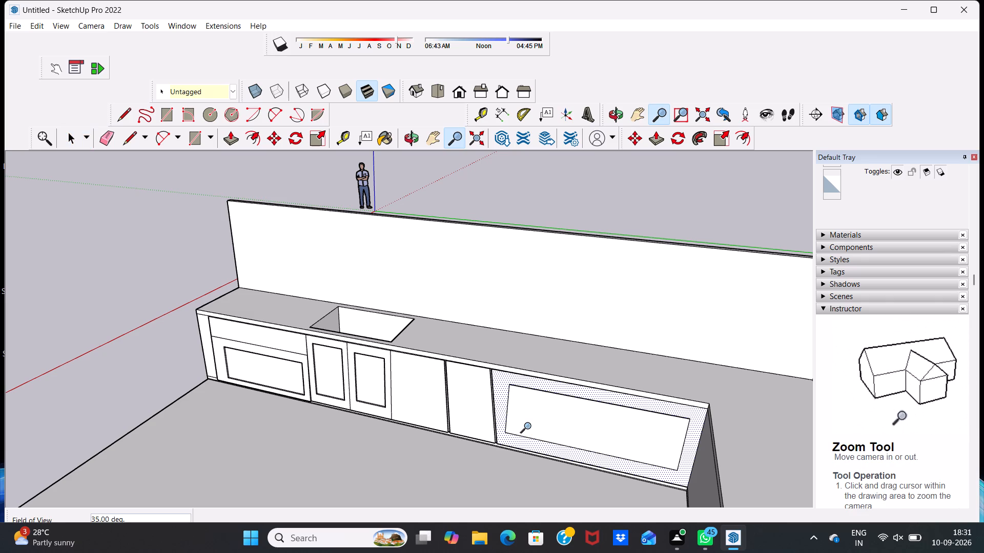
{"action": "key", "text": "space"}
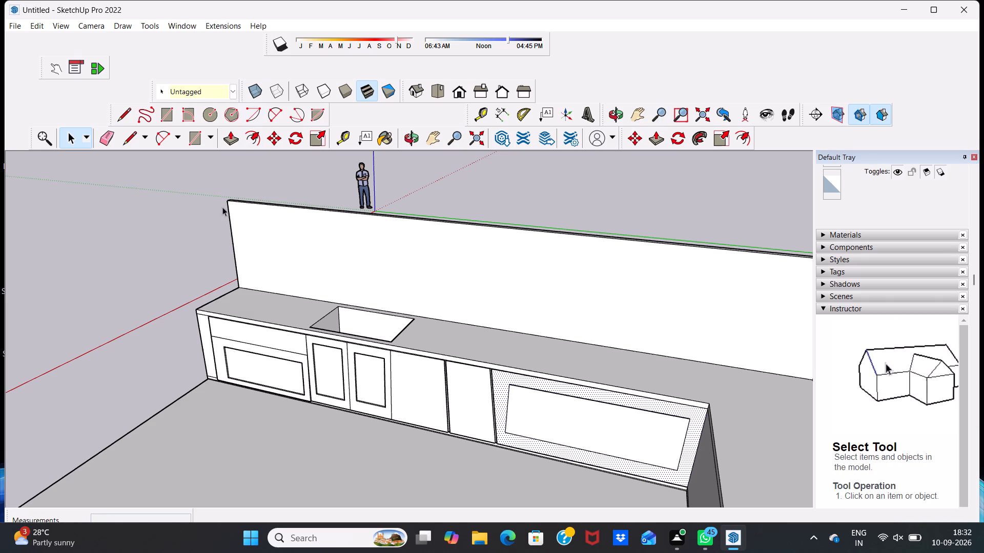
Erase all four edges of the inner panel outline on the wide front, leaving the front plain.
{"action": "left_click_drag", "start_coordinate": [105, 133], "coordinate": [105, 148]}
{"action": "scroll", "coordinate": [487, 535], "scroll_direction": "up", "scroll_amount": 5}
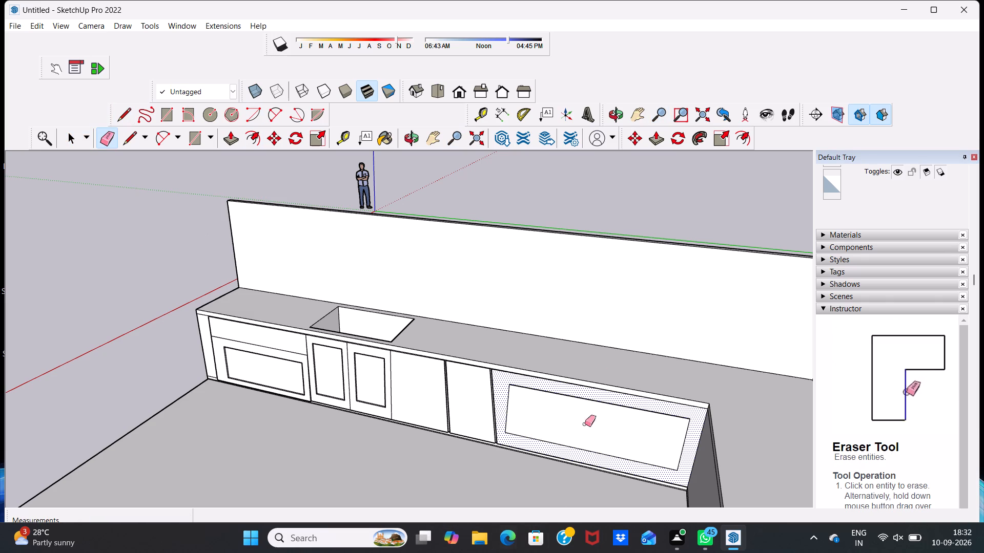
{"action": "scroll", "coordinate": [516, 487], "scroll_direction": "up", "scroll_amount": 4}
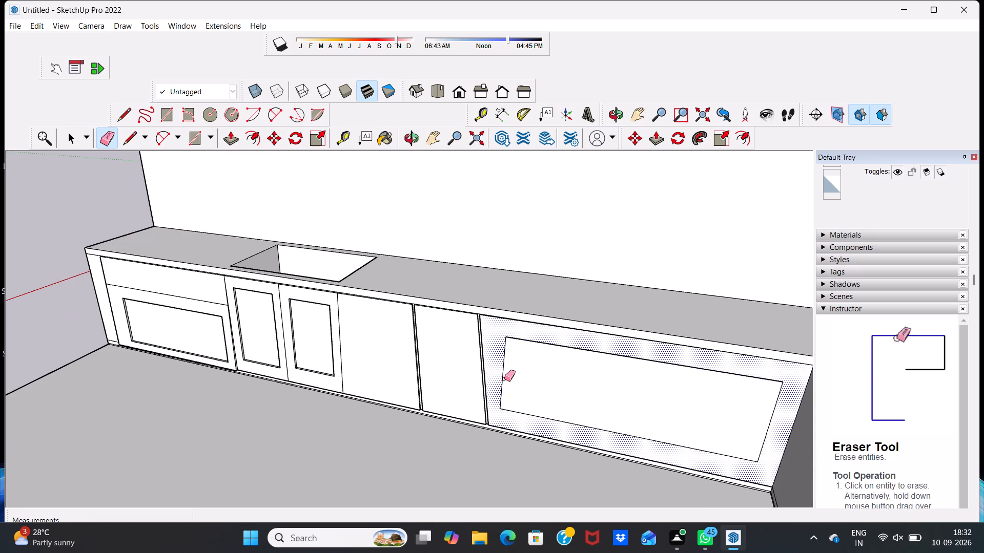
{"action": "left_click", "coordinate": [502, 379]}
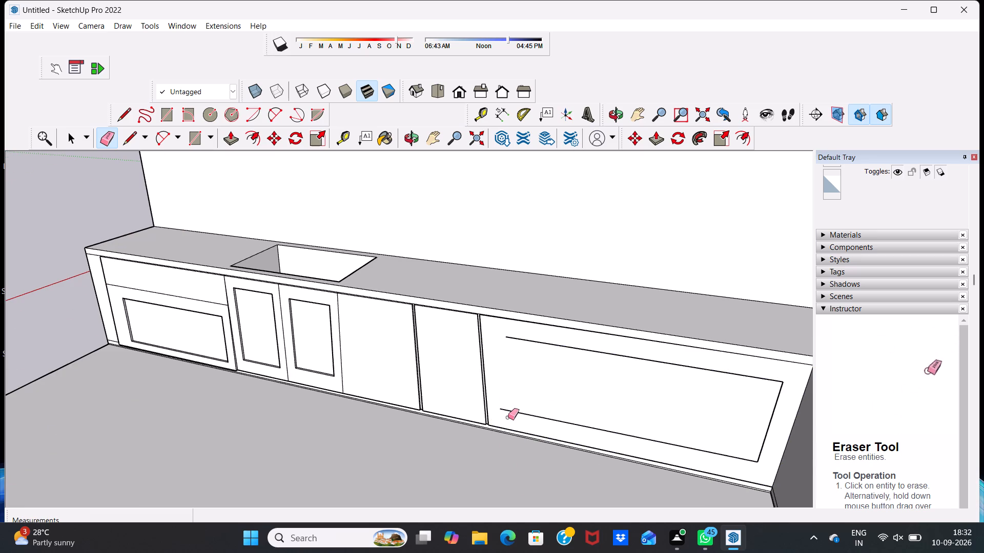
{"action": "left_click", "coordinate": [518, 412]}
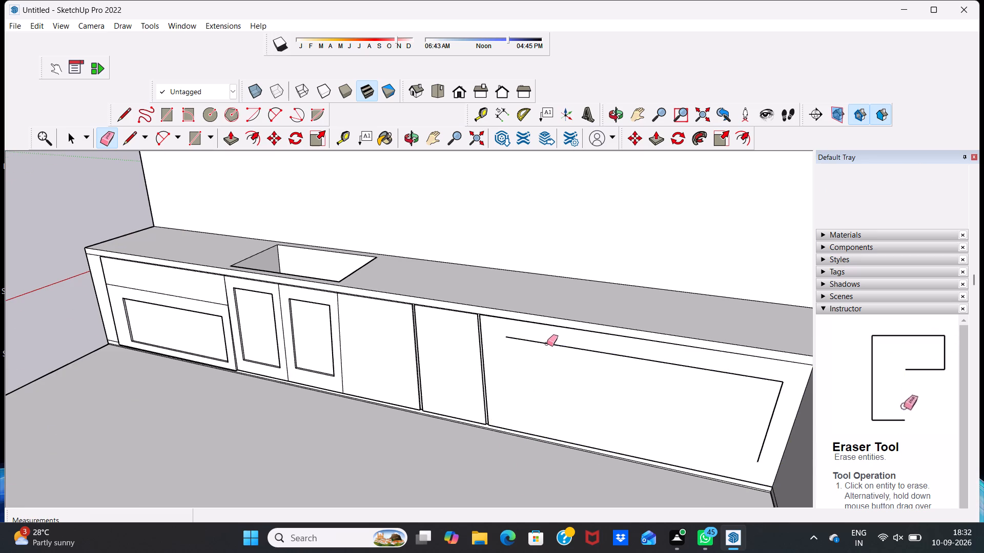
{"action": "left_click", "coordinate": [547, 344]}
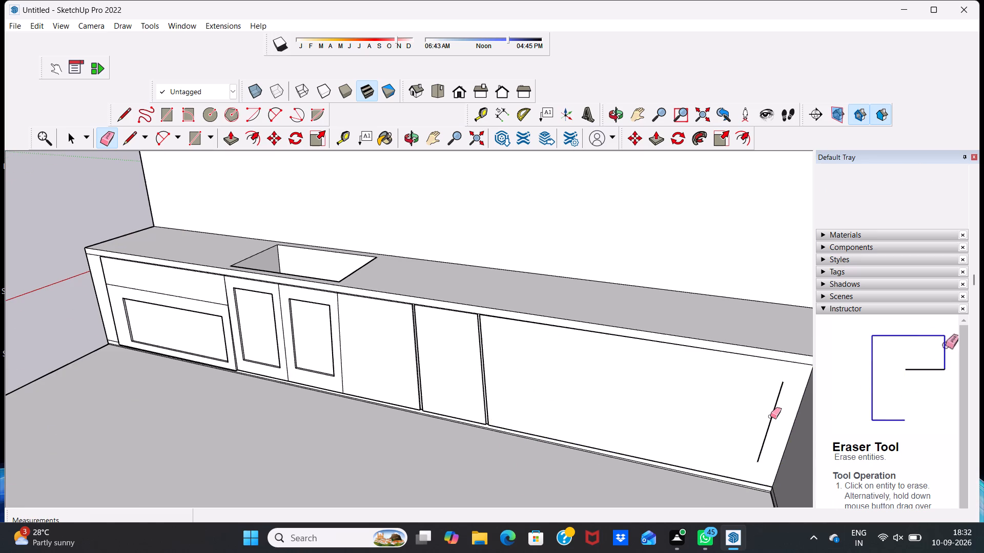
{"action": "left_click", "coordinate": [770, 416]}
Examine the counter and the plain wide front from above, in the Front view and from other angles.
{"action": "scroll", "coordinate": [504, 408], "scroll_direction": "down", "scroll_amount": 6}
{"action": "scroll", "coordinate": [529, 306], "scroll_direction": "down", "scroll_amount": 1}
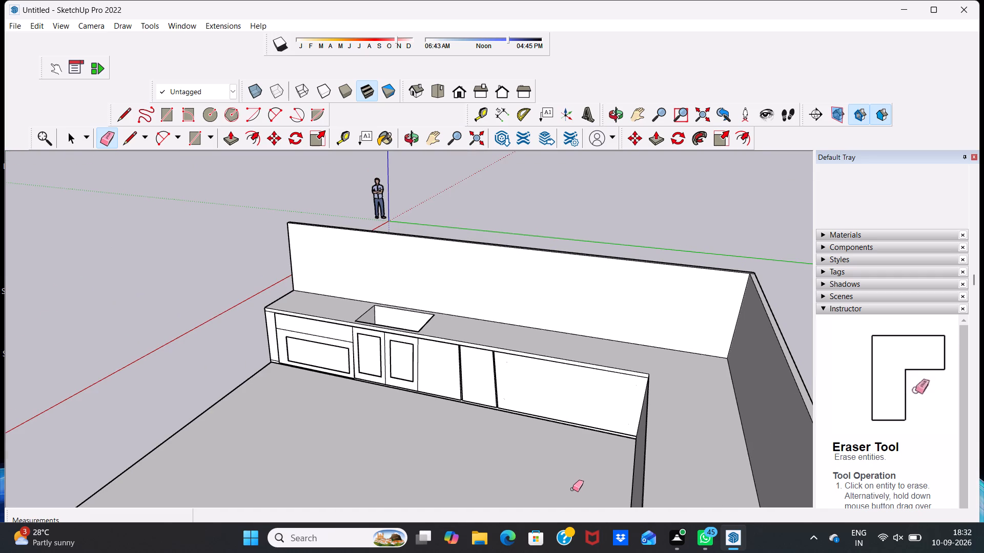
{"action": "middle_click_drag", "start_coordinate": [572, 489], "coordinate": [695, 458]}
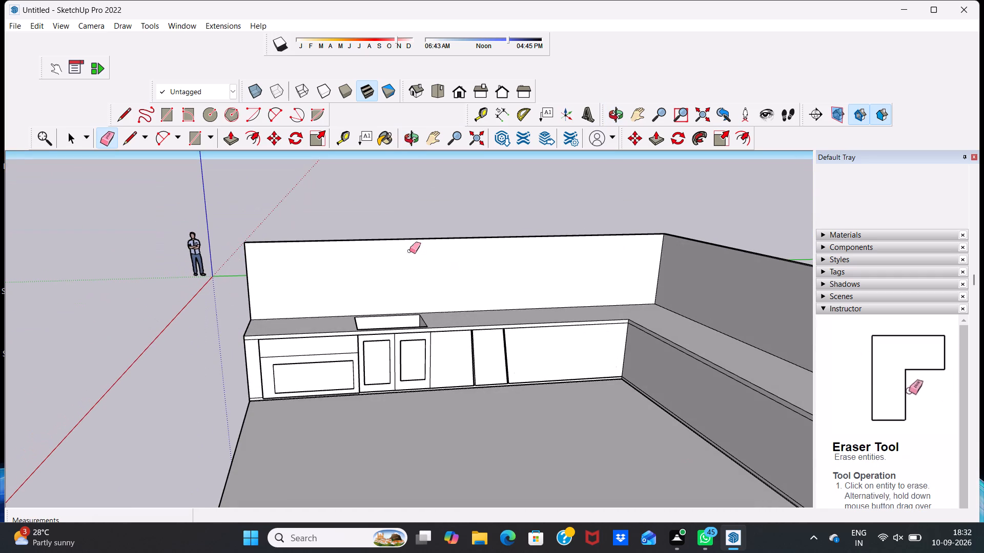
{"action": "scroll", "coordinate": [337, 76], "scroll_direction": "up", "scroll_amount": 1}
{"action": "left_click", "coordinate": [457, 92]}
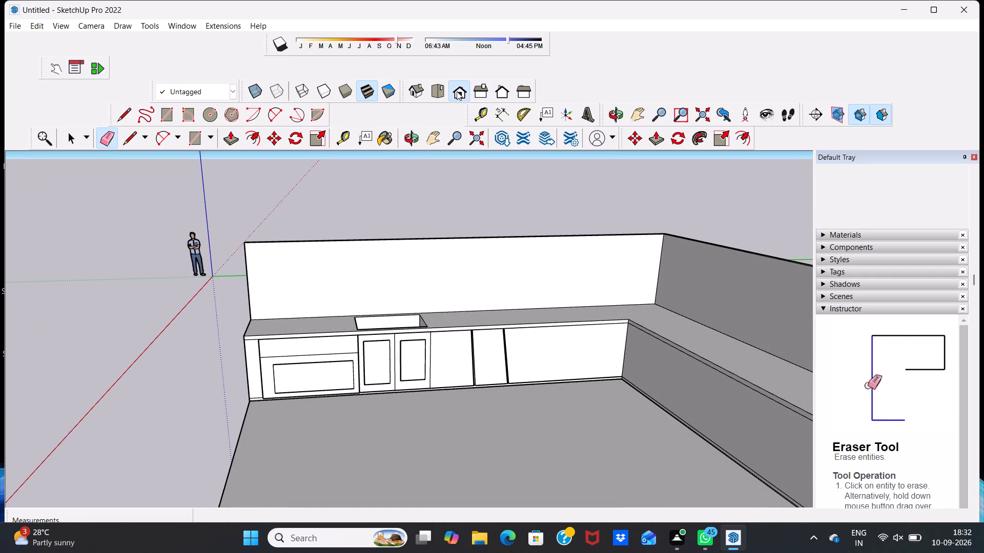
{"action": "scroll", "coordinate": [635, 296], "scroll_direction": "down", "scroll_amount": 1}
{"action": "scroll", "coordinate": [693, 354], "scroll_direction": "up", "scroll_amount": 4}
{"action": "scroll", "coordinate": [682, 347], "scroll_direction": "down", "scroll_amount": 3}
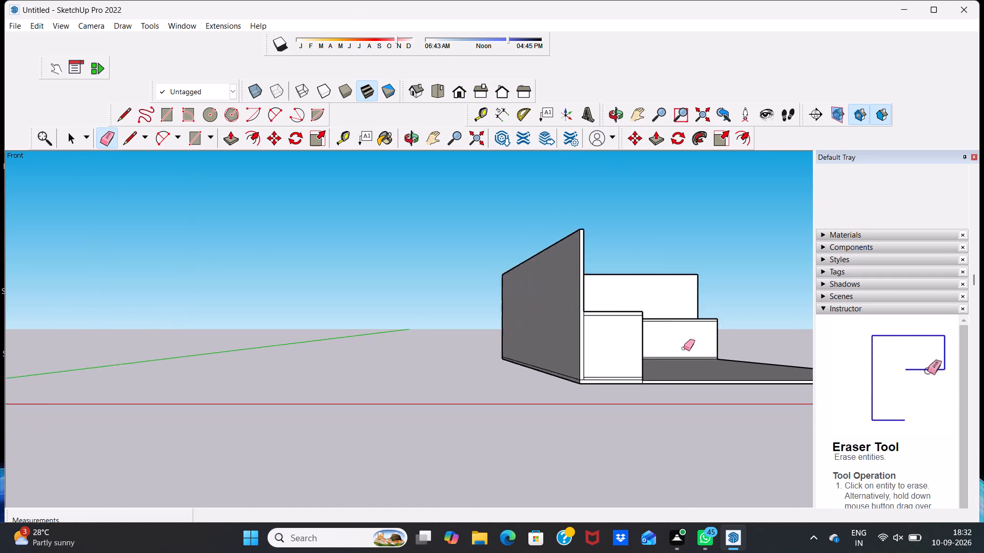
{"action": "scroll", "coordinate": [684, 348], "scroll_direction": "down", "scroll_amount": 1}
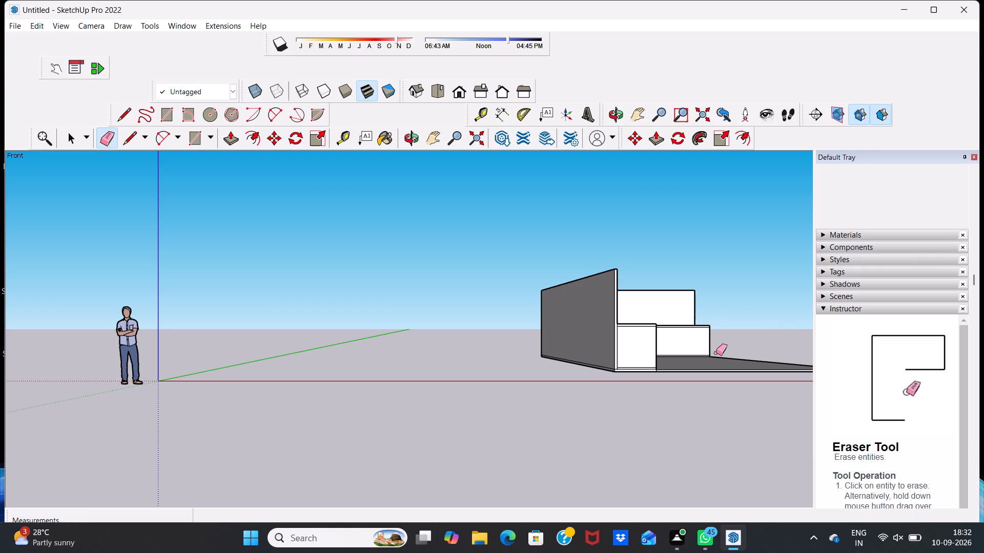
{"action": "middle_click_drag", "start_coordinate": [716, 353], "coordinate": [365, 427]}
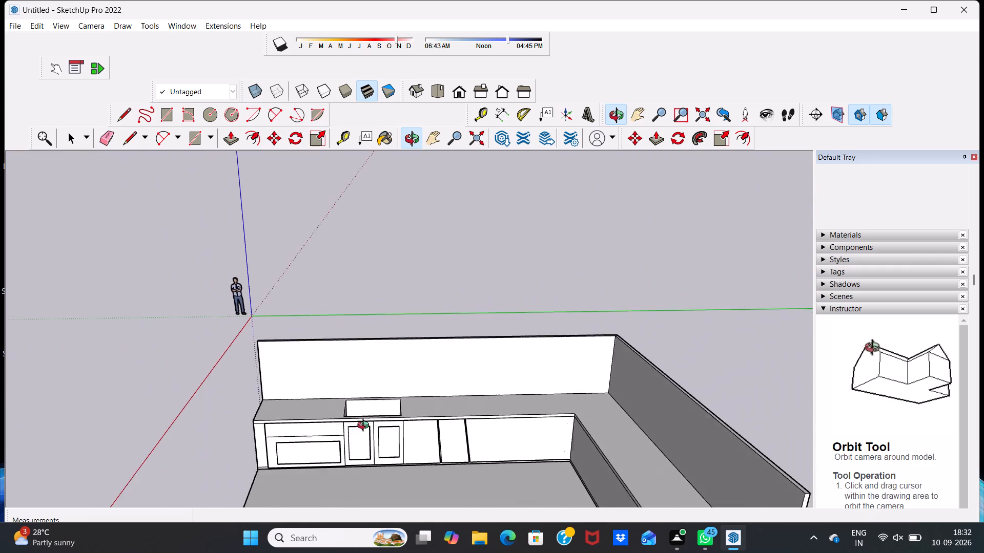
Examine the counter and its fronts from above, in the Top view and from several other angles.
{"action": "middle_click_drag", "start_coordinate": [365, 427], "coordinate": [332, 413]}
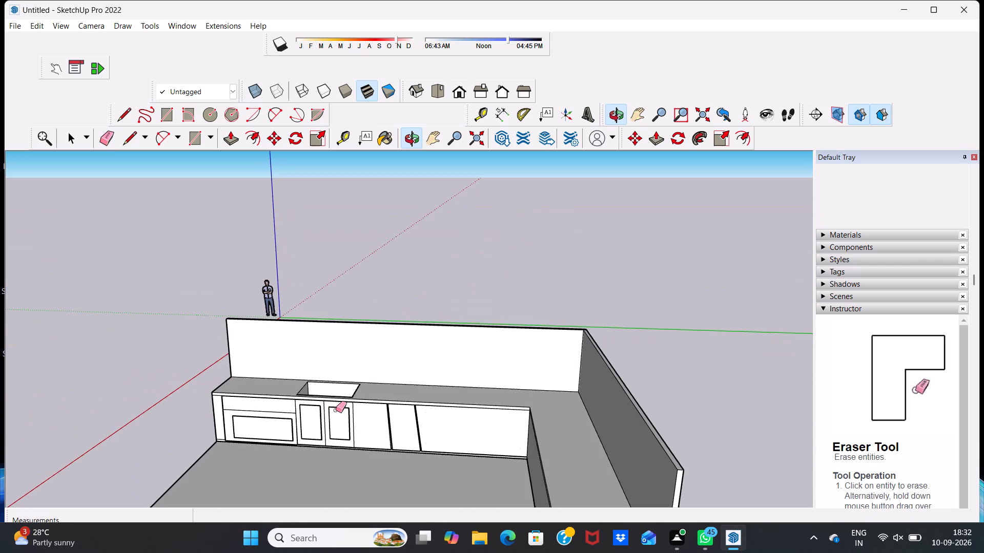
{"action": "left_click", "coordinate": [435, 87]}
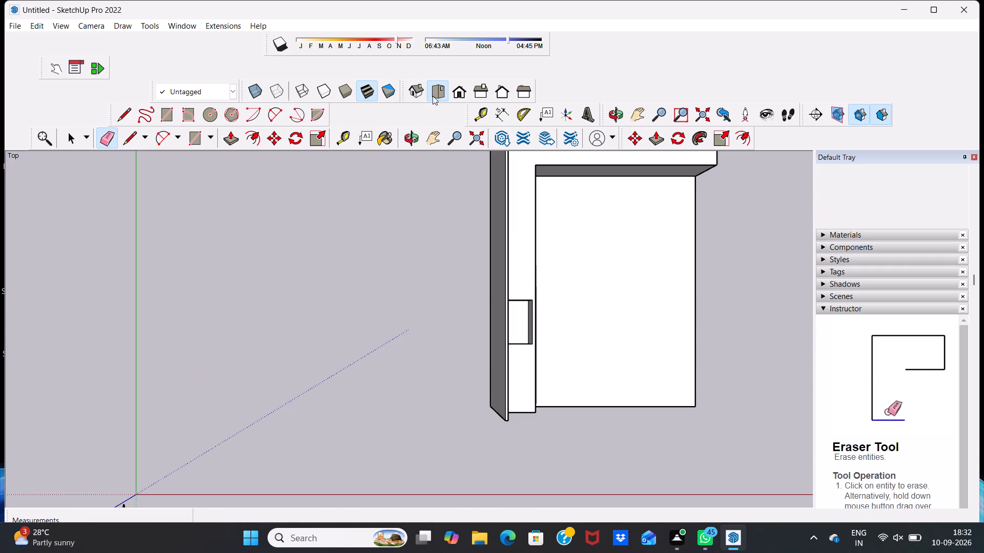
{"action": "middle_click_drag", "start_coordinate": [603, 388], "coordinate": [398, 280]}
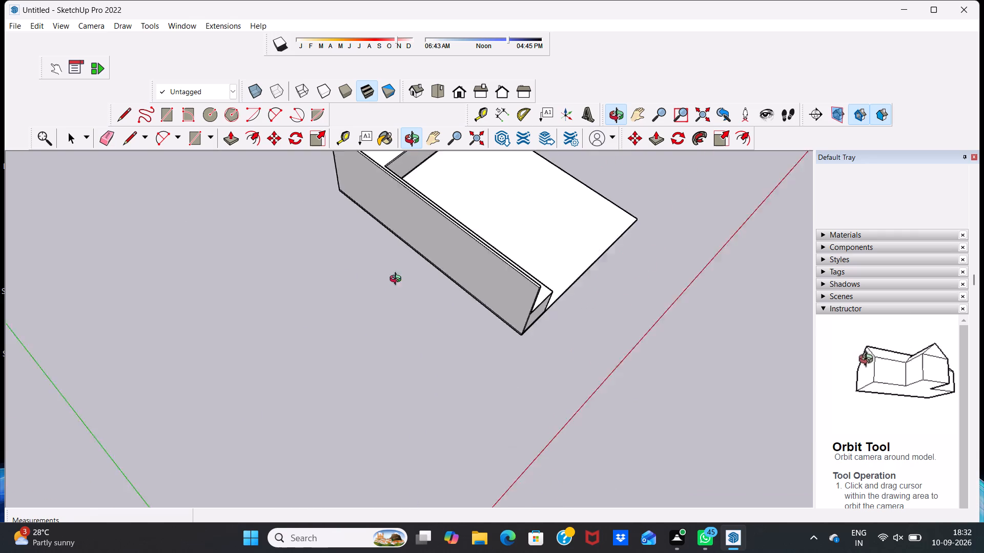
{"action": "middle_click_drag", "start_coordinate": [398, 280], "coordinate": [0, 160]}
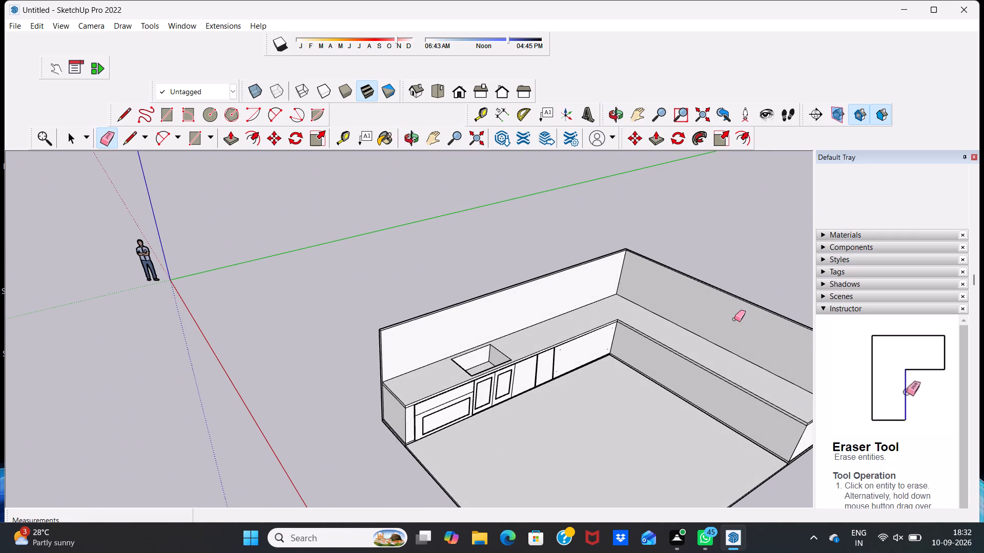
{"action": "middle_click_drag", "start_coordinate": [635, 398], "coordinate": [422, 332]}
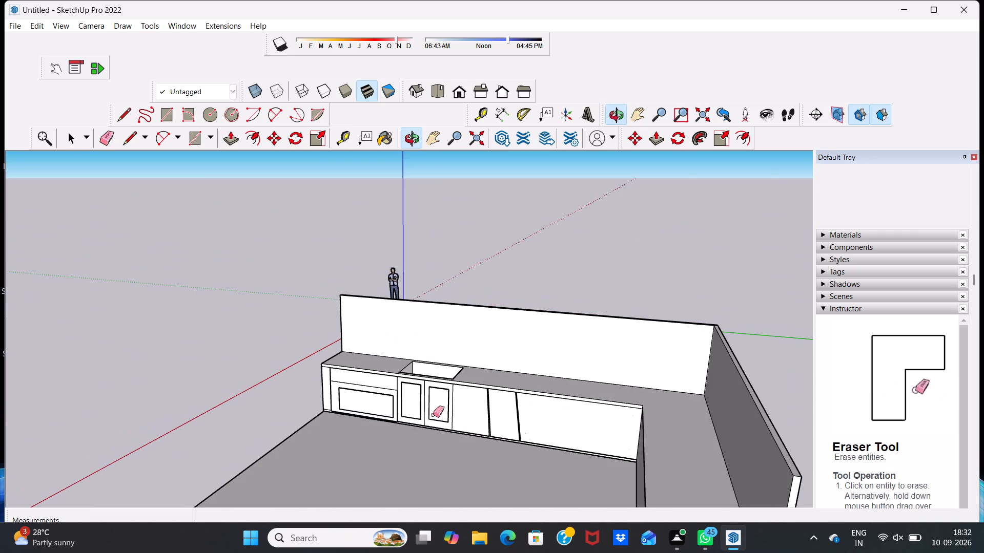
{"action": "scroll", "coordinate": [473, 487], "scroll_direction": "up", "scroll_amount": 4}
{"action": "scroll", "coordinate": [565, 414], "scroll_direction": "down", "scroll_amount": 4}
{"action": "scroll", "coordinate": [547, 428], "scroll_direction": "up", "scroll_amount": 11}
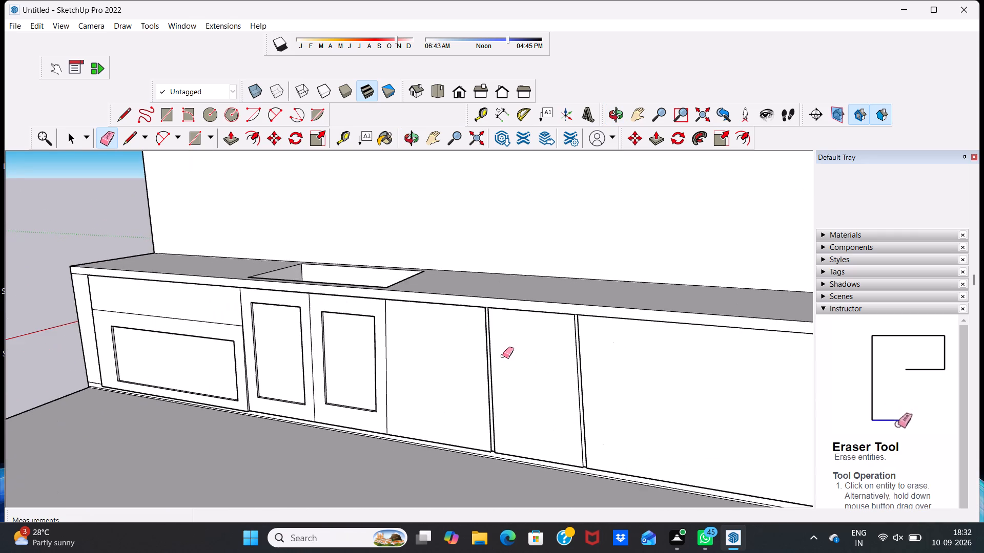
{"action": "scroll", "coordinate": [496, 341], "scroll_direction": "down", "scroll_amount": 8}
{"action": "middle_click_drag", "start_coordinate": [491, 324], "coordinate": [524, 296]}
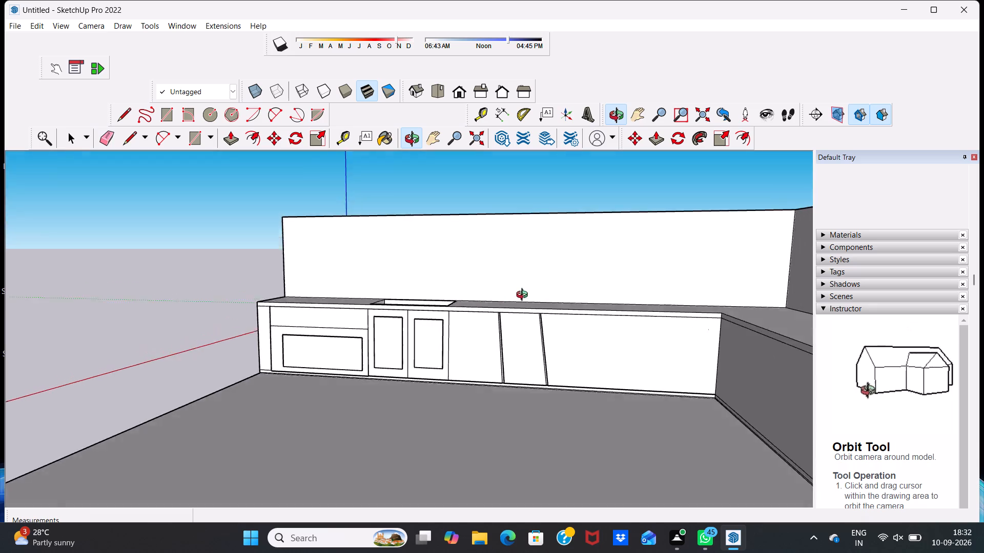
{"action": "middle_click_drag", "start_coordinate": [524, 296], "coordinate": [552, 479]}
{"action": "scroll", "coordinate": [550, 419], "scroll_direction": "up", "scroll_amount": 5}
{"action": "scroll", "coordinate": [555, 288], "scroll_direction": "down", "scroll_amount": 4}
{"action": "scroll", "coordinate": [550, 292], "scroll_direction": "up", "scroll_amount": 1}
{"action": "scroll", "coordinate": [550, 292], "scroll_direction": "down", "scroll_amount": 5}
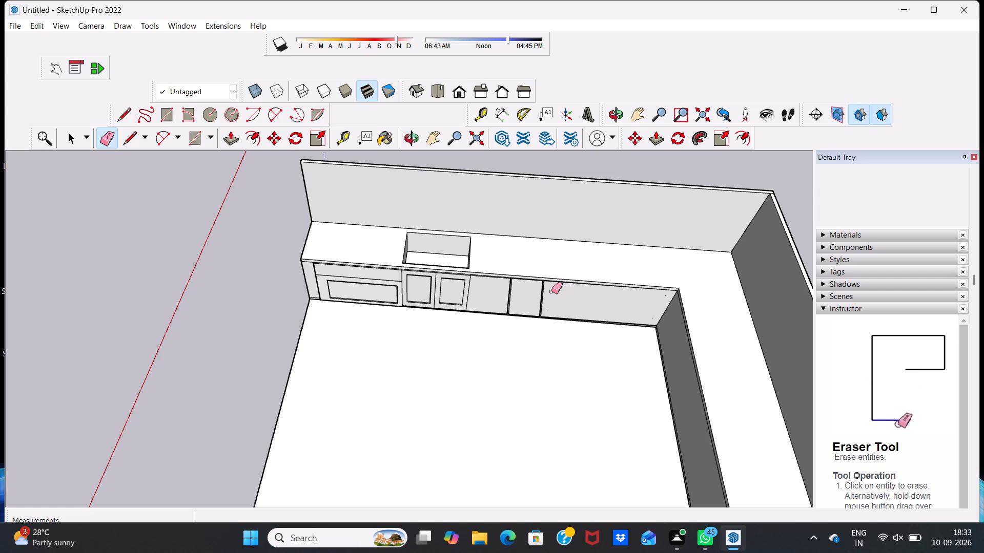
{"action": "key", "text": "space"}
{"action": "key", "text": "space"}
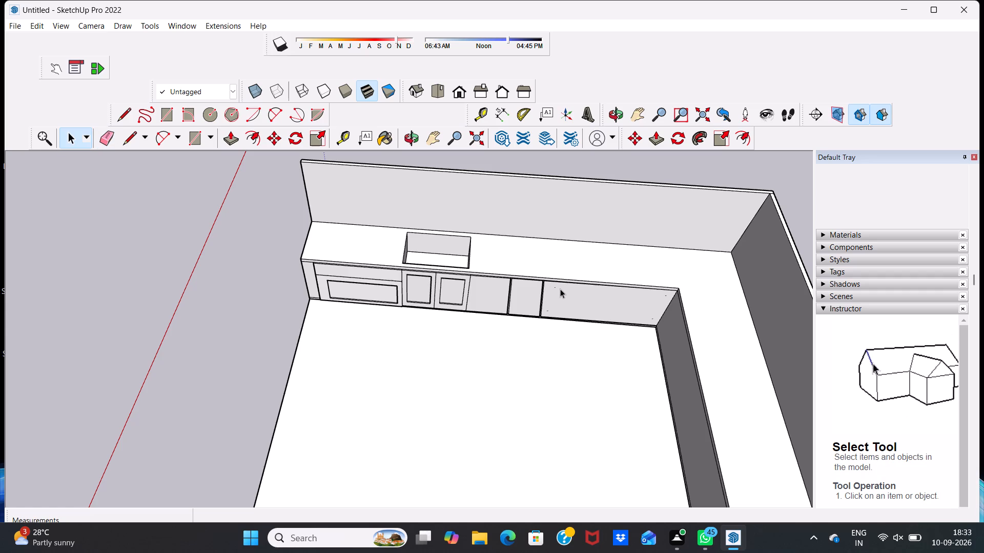
Draw a rectangle about 8' 1" by 2' 1" on the wide plain front, running to the counter's inside corner.
{"action": "middle_click_drag", "start_coordinate": [581, 331], "coordinate": [600, 249]}
{"action": "scroll", "coordinate": [600, 249], "scroll_direction": "up", "scroll_amount": 1}
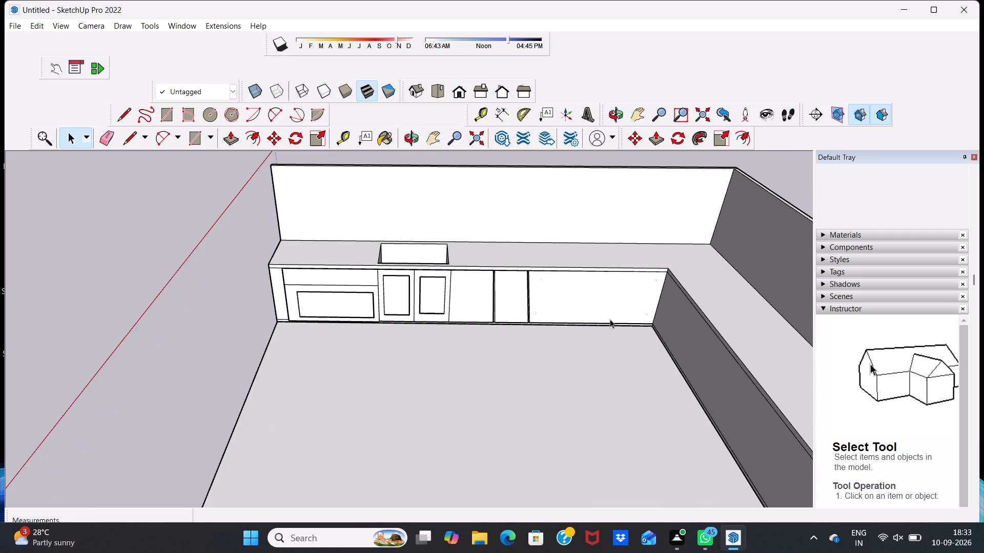
{"action": "scroll", "coordinate": [595, 342], "scroll_direction": "up", "scroll_amount": 5}
{"action": "scroll", "coordinate": [511, 294], "scroll_direction": "up", "scroll_amount": 3}
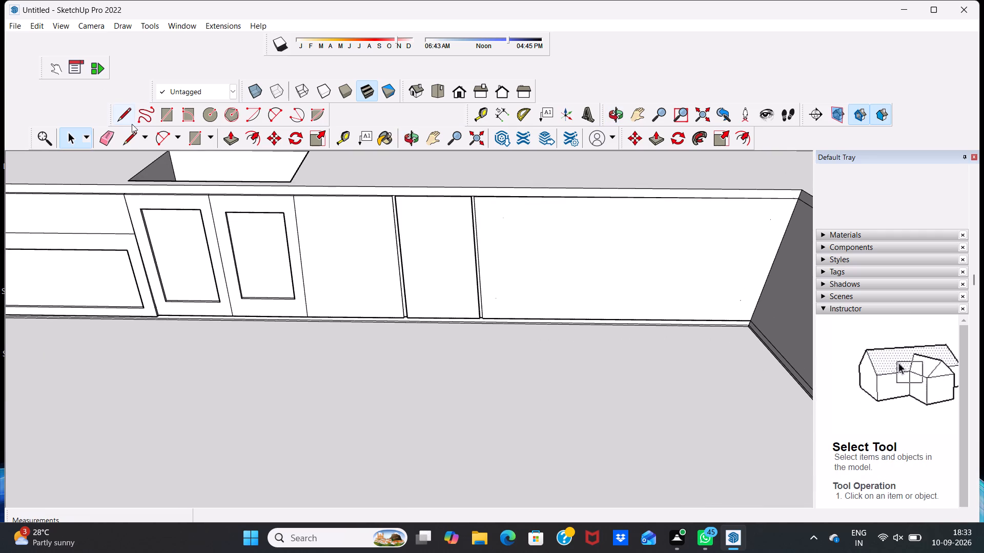
{"action": "left_click", "coordinate": [170, 109]}
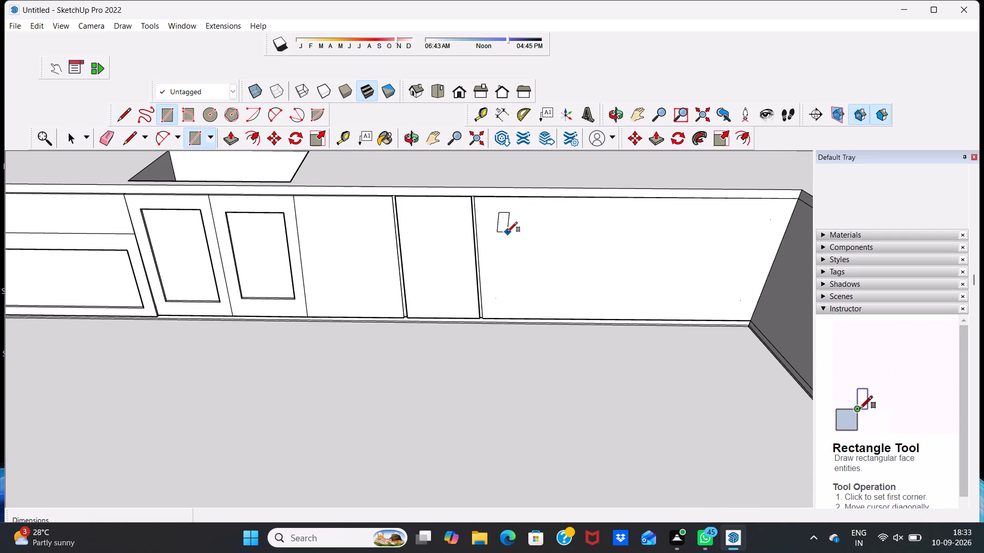
{"action": "left_click", "coordinate": [502, 225]}
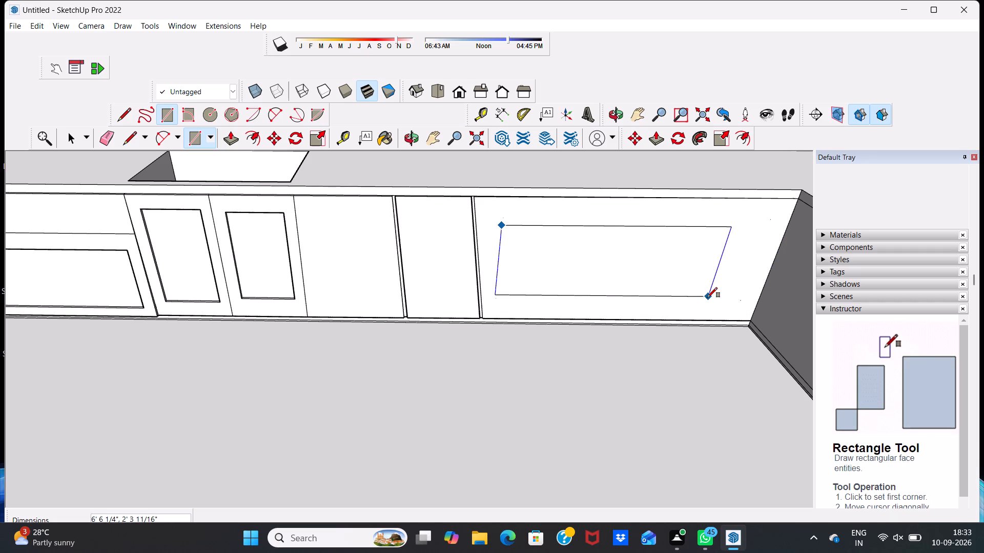
{"action": "scroll", "coordinate": [707, 297], "scroll_direction": "up", "scroll_amount": 1}
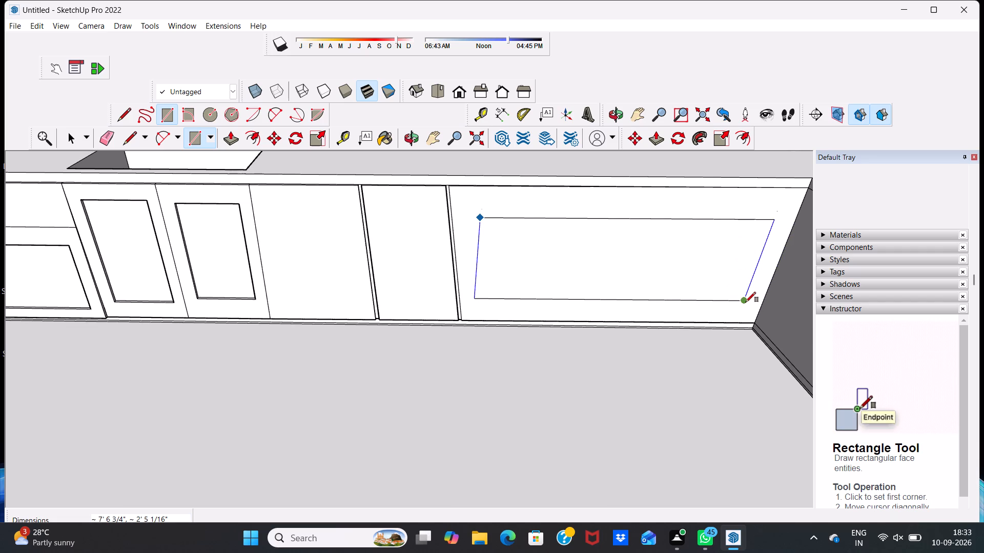
{"action": "scroll", "coordinate": [748, 299], "scroll_direction": "up", "scroll_amount": 2}
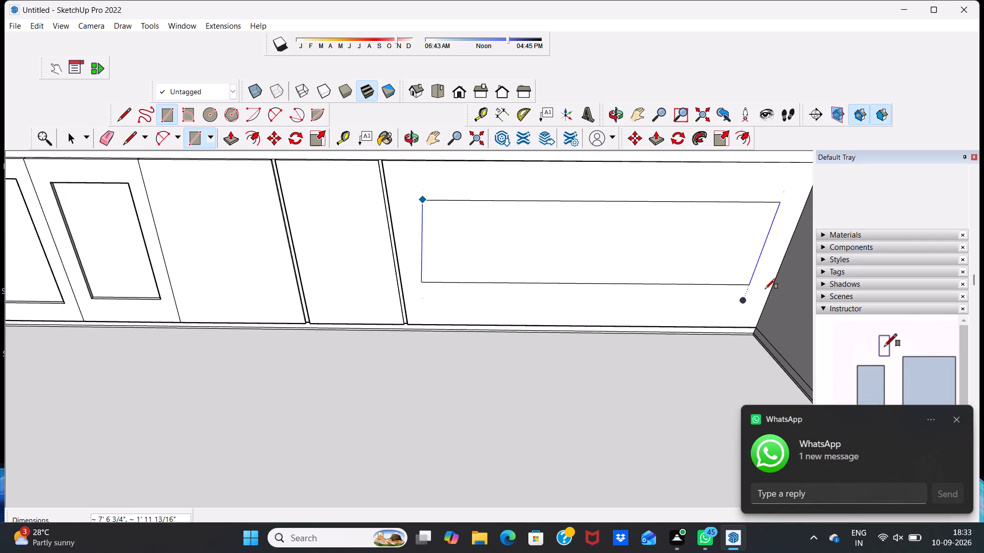
{"action": "left_click", "coordinate": [770, 289]}
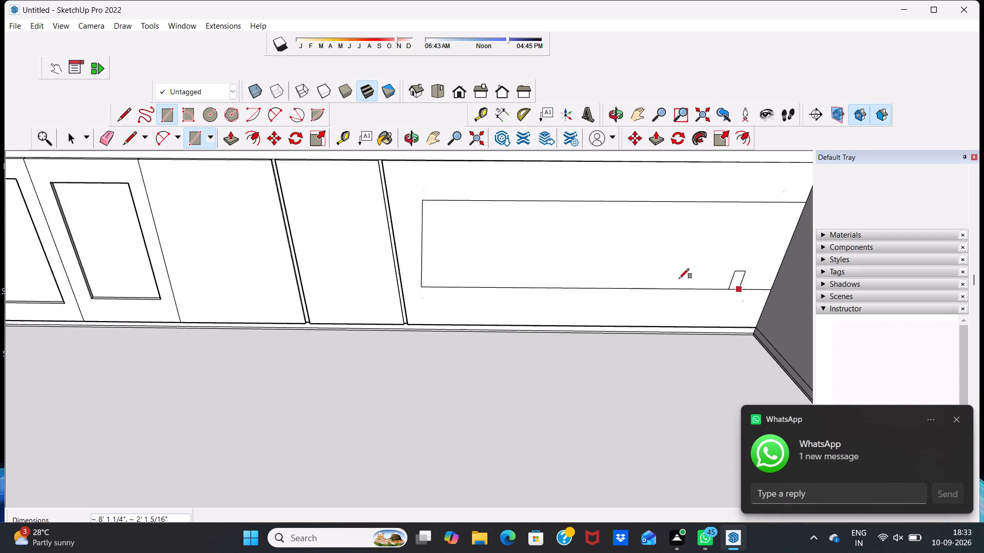
{"action": "scroll", "coordinate": [452, 238], "scroll_direction": "down", "scroll_amount": 9}
{"action": "key", "text": "space"}
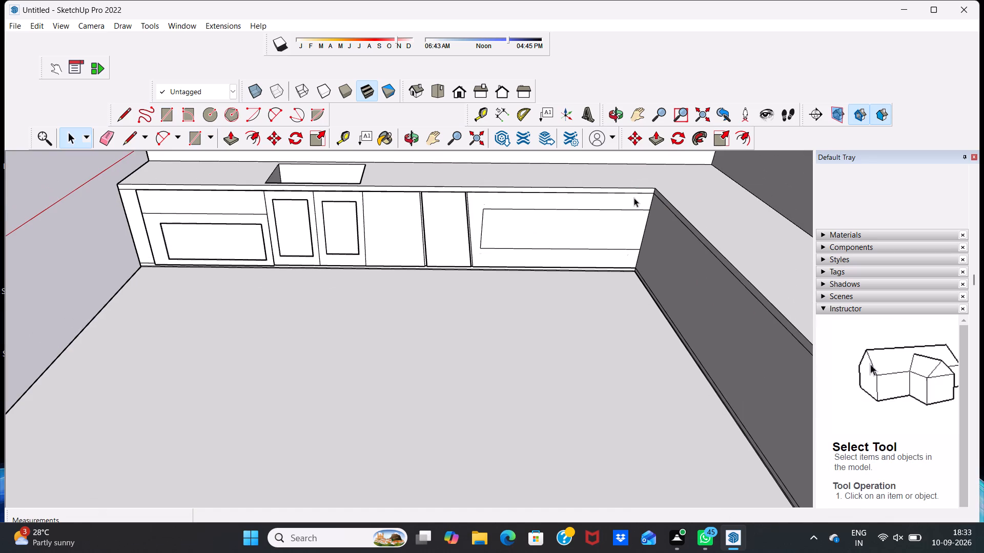
Push the new rectangle on the wide front inward by 1" with Push/Pull.
{"action": "scroll", "coordinate": [625, 210], "scroll_direction": "up", "scroll_amount": 5}
{"action": "scroll", "coordinate": [542, 296], "scroll_direction": "up", "scroll_amount": 4}
{"action": "left_click", "coordinate": [479, 207]}
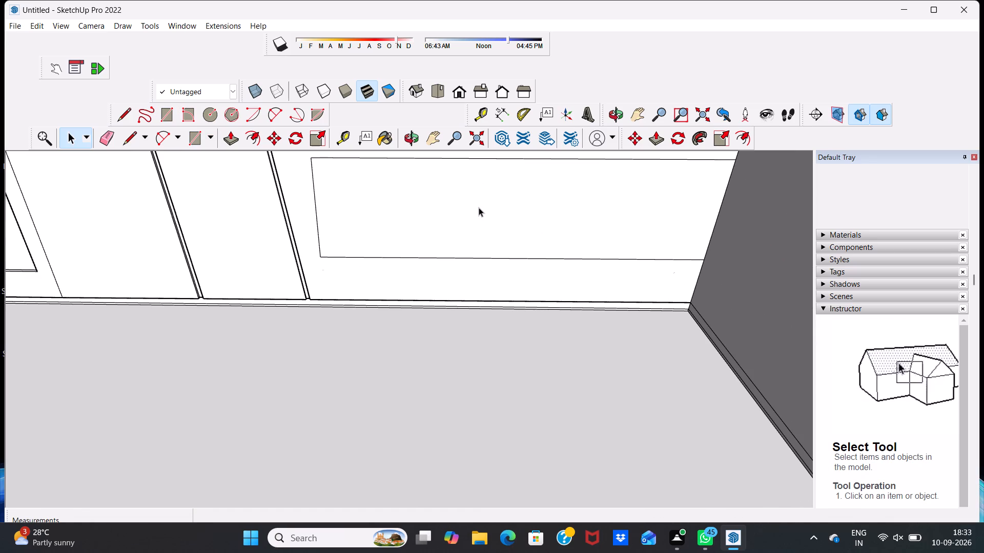
{"action": "left_click", "coordinate": [231, 137]}
{"action": "left_click", "coordinate": [386, 211]}
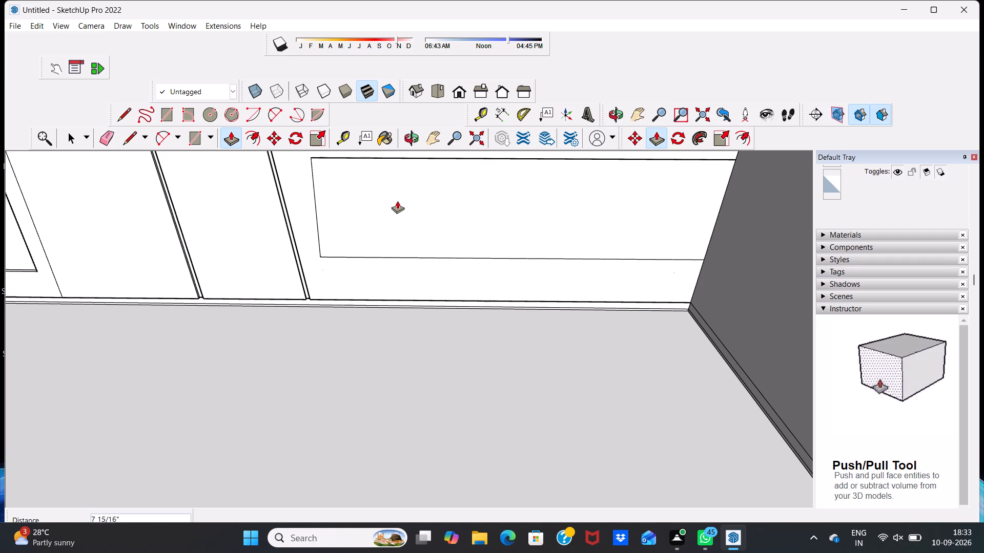
{"action": "scroll", "coordinate": [397, 198], "scroll_direction": "up", "scroll_amount": 10}
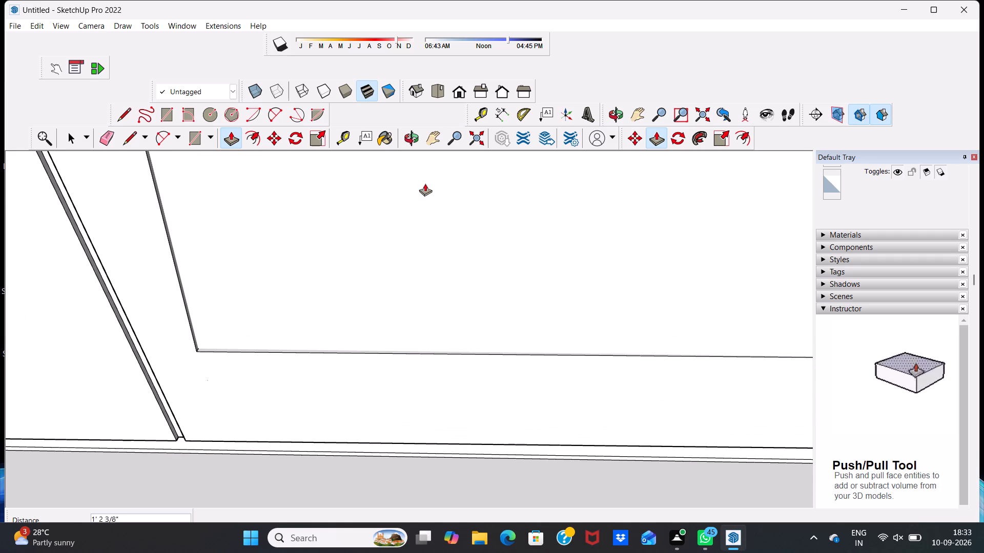
{"action": "type", "text": "1\""}
{"action": "key", "text": "Return"}
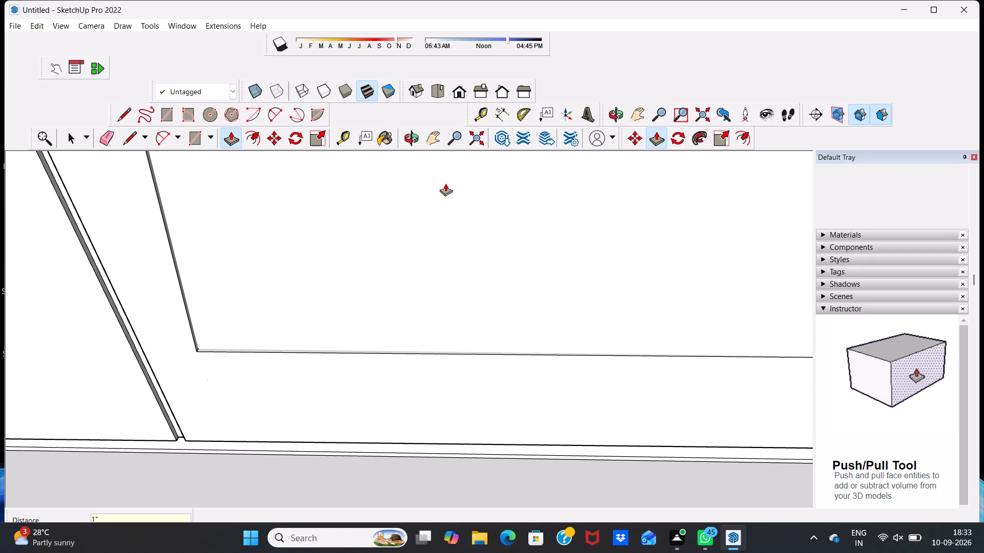
Examine the recessed panel on the wide front and the counter's corner up close and from other angles.
{"action": "scroll", "coordinate": [446, 192], "scroll_direction": "down", "scroll_amount": 6}
{"action": "scroll", "coordinate": [353, 253], "scroll_direction": "up", "scroll_amount": 12}
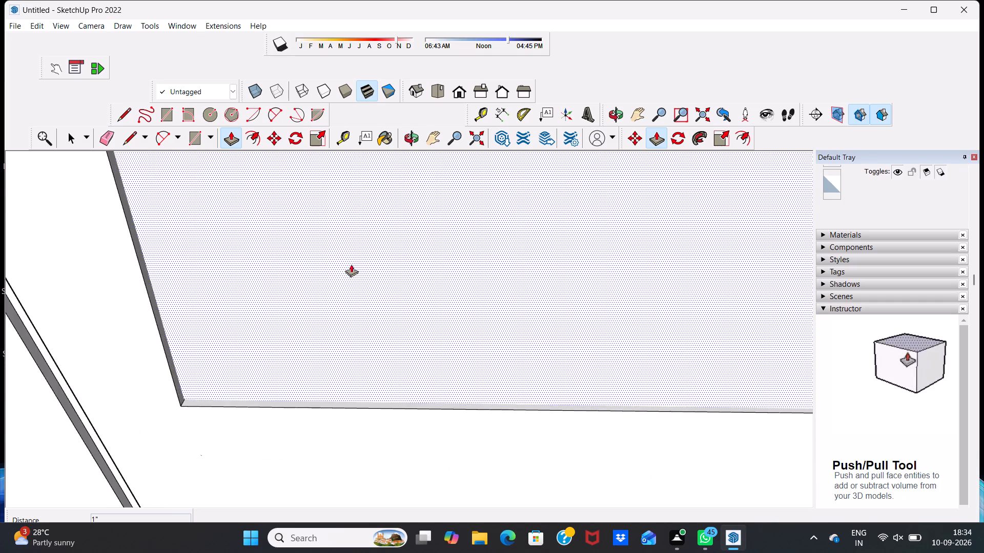
{"action": "scroll", "coordinate": [311, 290], "scroll_direction": "up", "scroll_amount": 4}
{"action": "scroll", "coordinate": [303, 292], "scroll_direction": "down", "scroll_amount": 20}
{"action": "scroll", "coordinate": [303, 292], "scroll_direction": "down", "scroll_amount": 7}
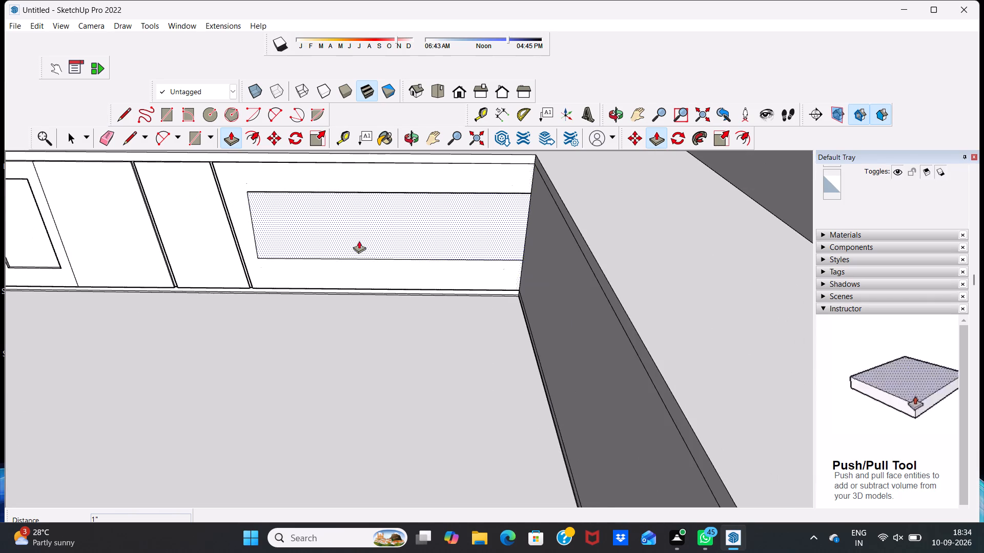
{"action": "scroll", "coordinate": [357, 243], "scroll_direction": "up", "scroll_amount": 2}
{"action": "scroll", "coordinate": [259, 265], "scroll_direction": "down", "scroll_amount": 5}
{"action": "scroll", "coordinate": [280, 226], "scroll_direction": "up", "scroll_amount": 6}
{"action": "scroll", "coordinate": [261, 229], "scroll_direction": "down", "scroll_amount": 5}
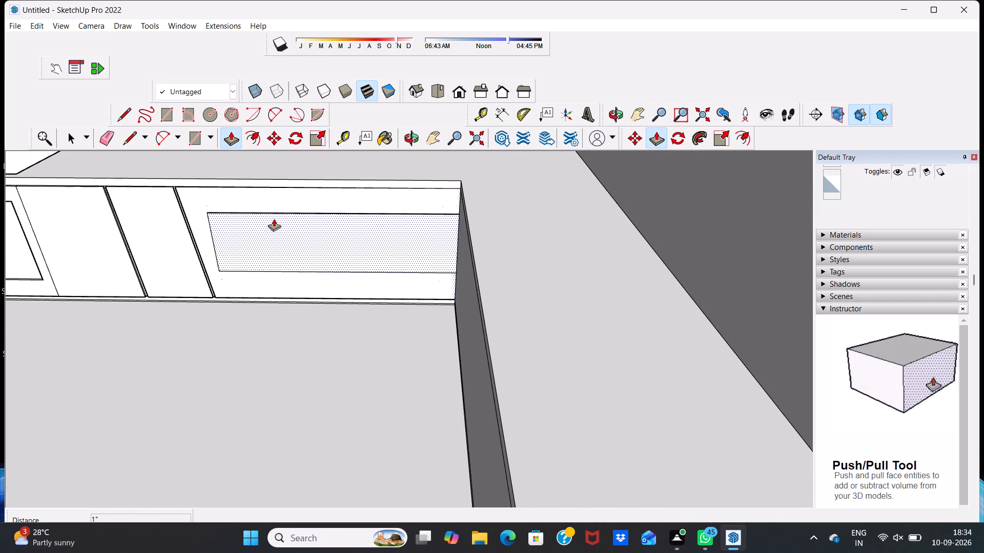
{"action": "key", "text": "space"}
{"action": "scroll", "coordinate": [119, 232], "scroll_direction": "down", "scroll_amount": 5}
{"action": "scroll", "coordinate": [52, 234], "scroll_direction": "down", "scroll_amount": 2}
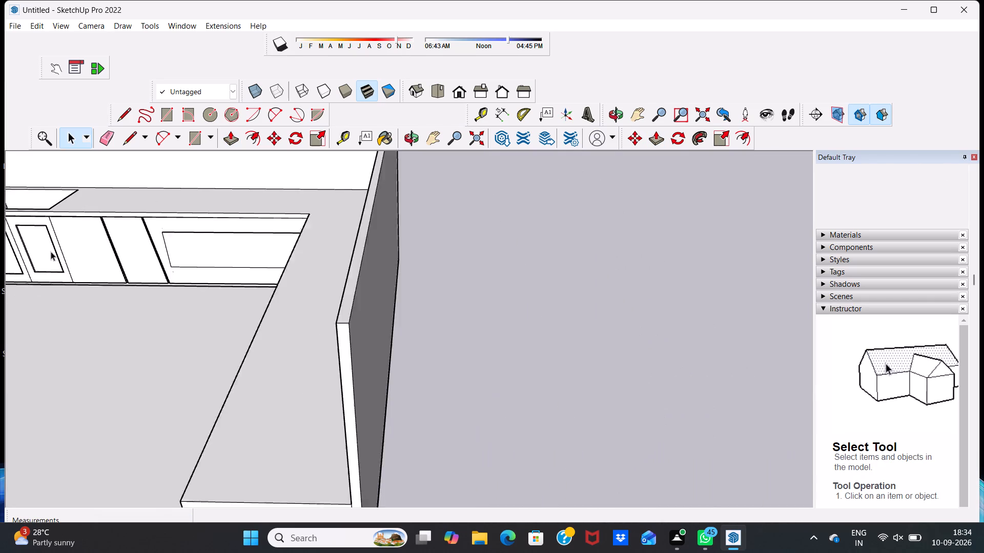
{"action": "scroll", "coordinate": [51, 251], "scroll_direction": "down", "scroll_amount": 2}
{"action": "scroll", "coordinate": [171, 268], "scroll_direction": "up", "scroll_amount": 6}
{"action": "scroll", "coordinate": [205, 253], "scroll_direction": "down", "scroll_amount": 5}
{"action": "middle_click_drag", "start_coordinate": [111, 339], "coordinate": [112, 339]}
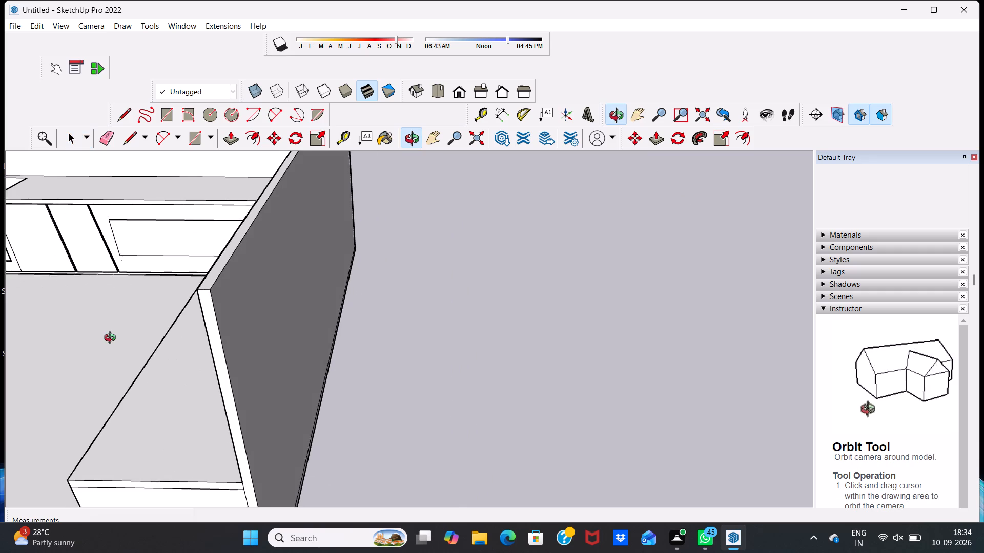
{"action": "middle_click_drag", "start_coordinate": [112, 339], "coordinate": [262, 332]}
{"action": "scroll", "coordinate": [173, 292], "scroll_direction": "up", "scroll_amount": 6}
{"action": "scroll", "coordinate": [172, 291], "scroll_direction": "down", "scroll_amount": 5}
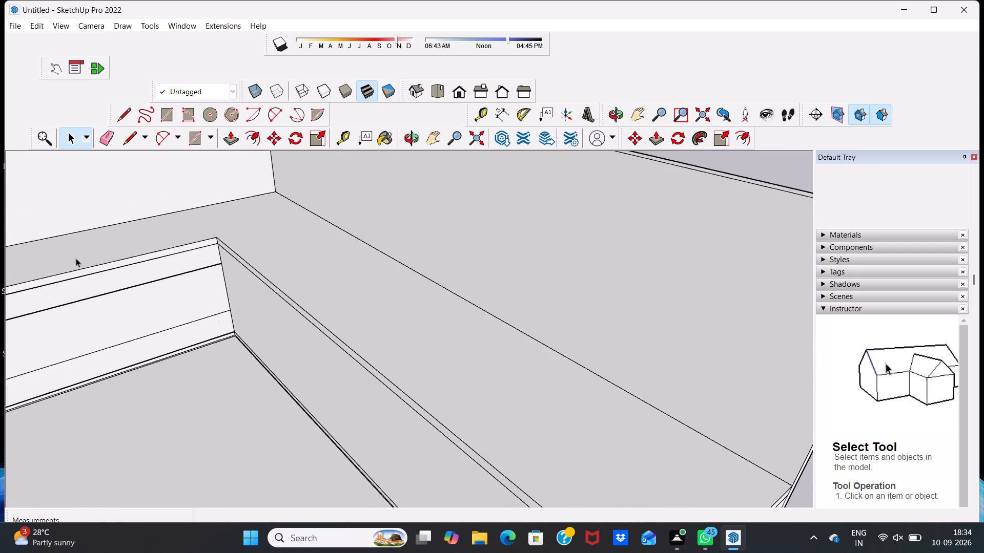
{"action": "scroll", "coordinate": [63, 280], "scroll_direction": "down", "scroll_amount": 7}
{"action": "scroll", "coordinate": [114, 307], "scroll_direction": "down", "scroll_amount": 15}
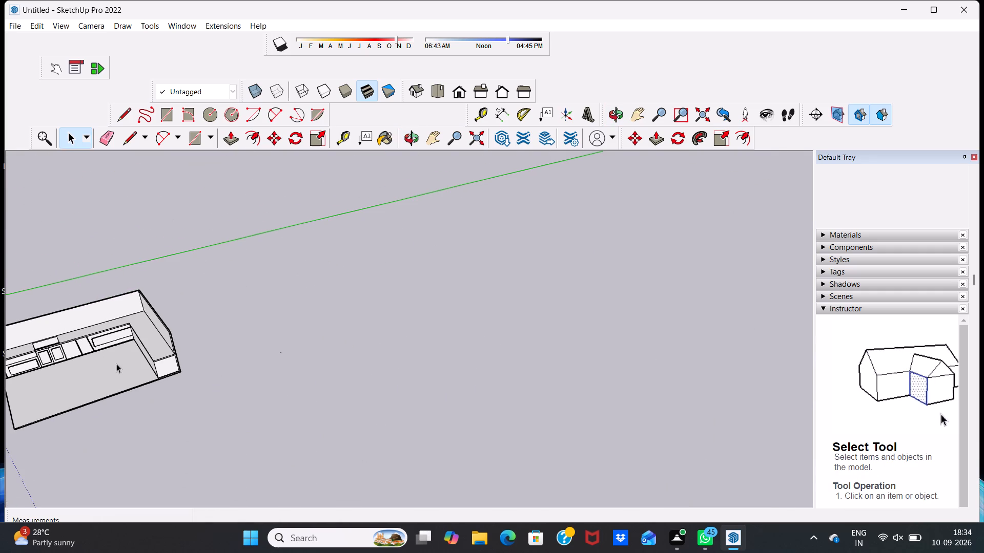
{"action": "scroll", "coordinate": [79, 351], "scroll_direction": "up", "scroll_amount": 15}
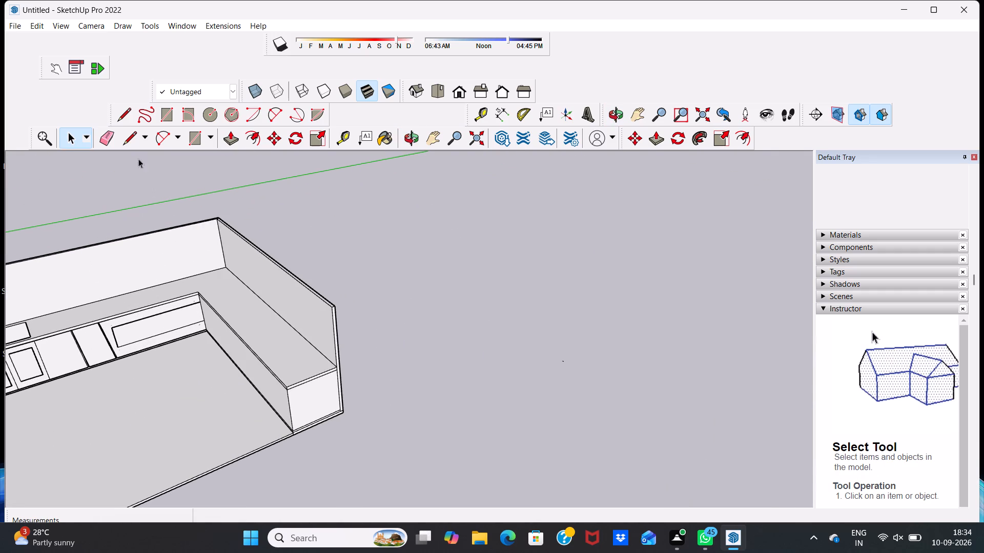
Draw a square about 1' 5" per side inside the recessed panel, near its end closest to the basin.
{"action": "left_click", "coordinate": [164, 113]}
{"action": "scroll", "coordinate": [171, 444], "scroll_direction": "up", "scroll_amount": 6}
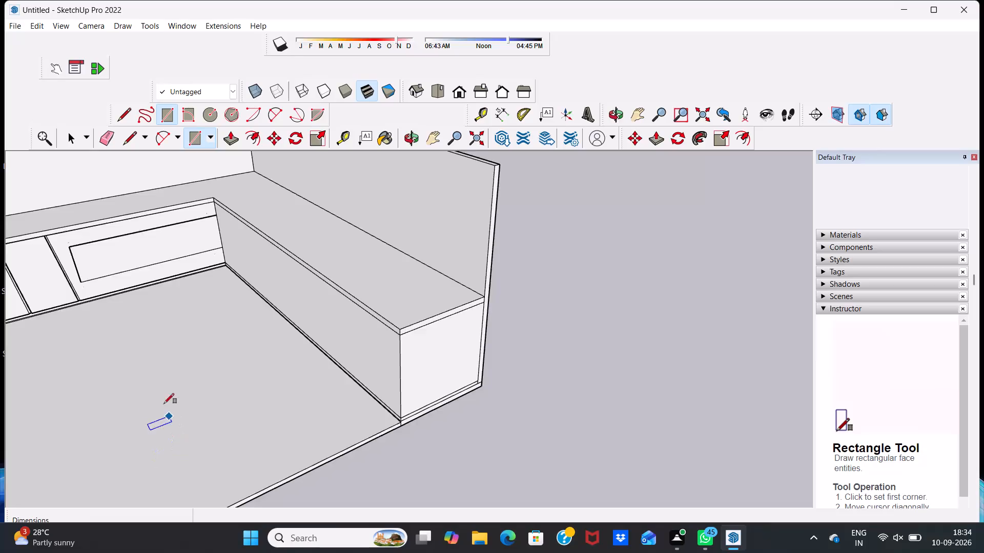
{"action": "scroll", "coordinate": [164, 403], "scroll_direction": "up", "scroll_amount": 6}
{"action": "scroll", "coordinate": [120, 249], "scroll_direction": "up", "scroll_amount": 4}
{"action": "scroll", "coordinate": [88, 200], "scroll_direction": "down", "scroll_amount": 5}
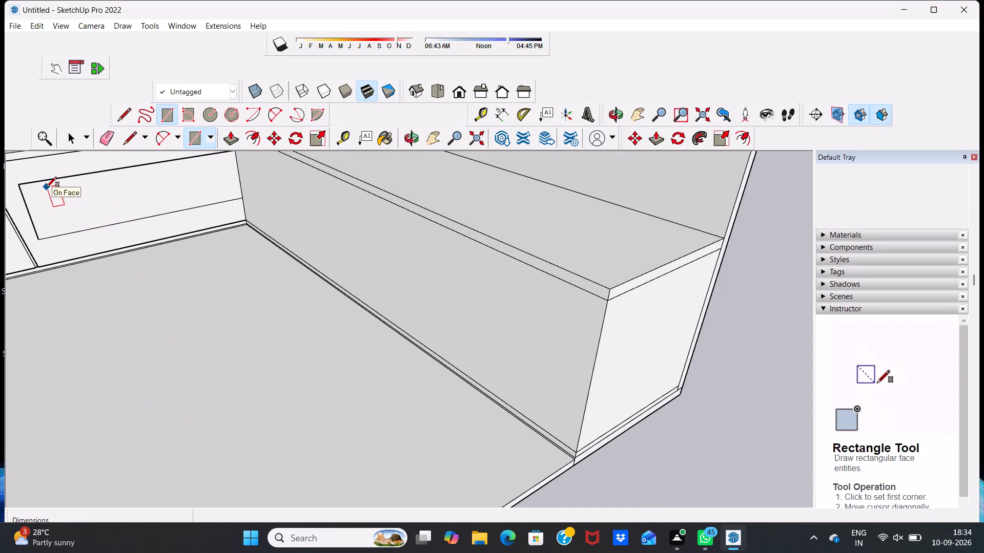
{"action": "left_click", "coordinate": [51, 189]}
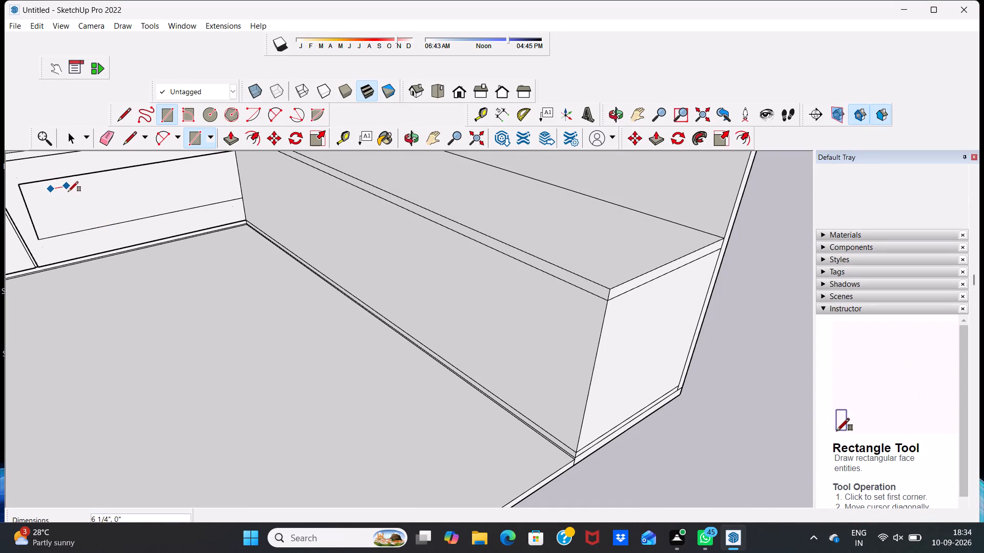
{"action": "left_click", "coordinate": [102, 217]}
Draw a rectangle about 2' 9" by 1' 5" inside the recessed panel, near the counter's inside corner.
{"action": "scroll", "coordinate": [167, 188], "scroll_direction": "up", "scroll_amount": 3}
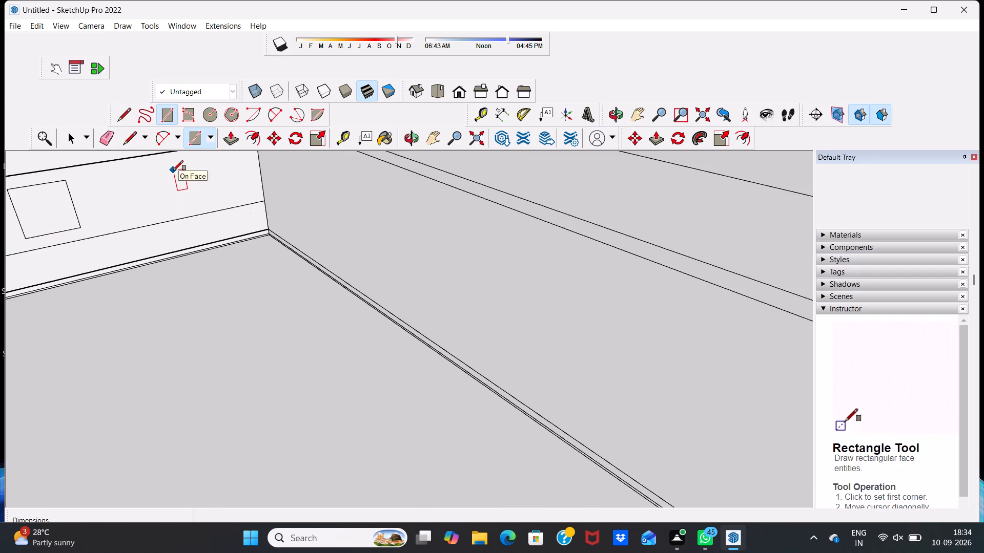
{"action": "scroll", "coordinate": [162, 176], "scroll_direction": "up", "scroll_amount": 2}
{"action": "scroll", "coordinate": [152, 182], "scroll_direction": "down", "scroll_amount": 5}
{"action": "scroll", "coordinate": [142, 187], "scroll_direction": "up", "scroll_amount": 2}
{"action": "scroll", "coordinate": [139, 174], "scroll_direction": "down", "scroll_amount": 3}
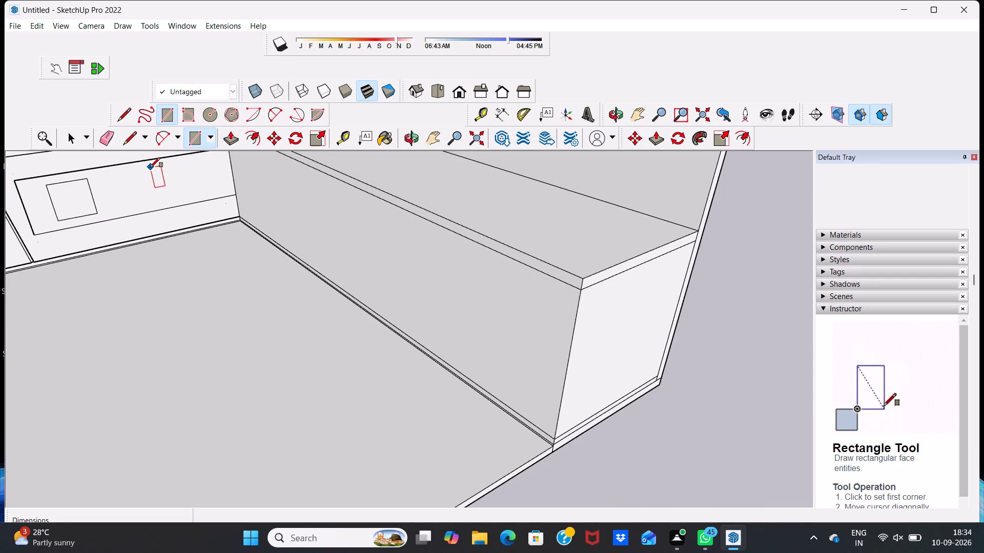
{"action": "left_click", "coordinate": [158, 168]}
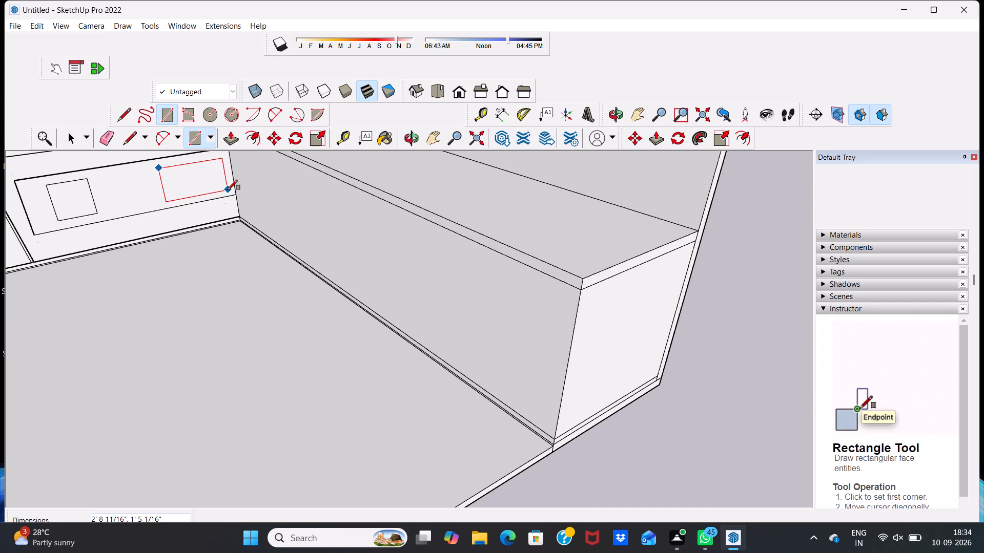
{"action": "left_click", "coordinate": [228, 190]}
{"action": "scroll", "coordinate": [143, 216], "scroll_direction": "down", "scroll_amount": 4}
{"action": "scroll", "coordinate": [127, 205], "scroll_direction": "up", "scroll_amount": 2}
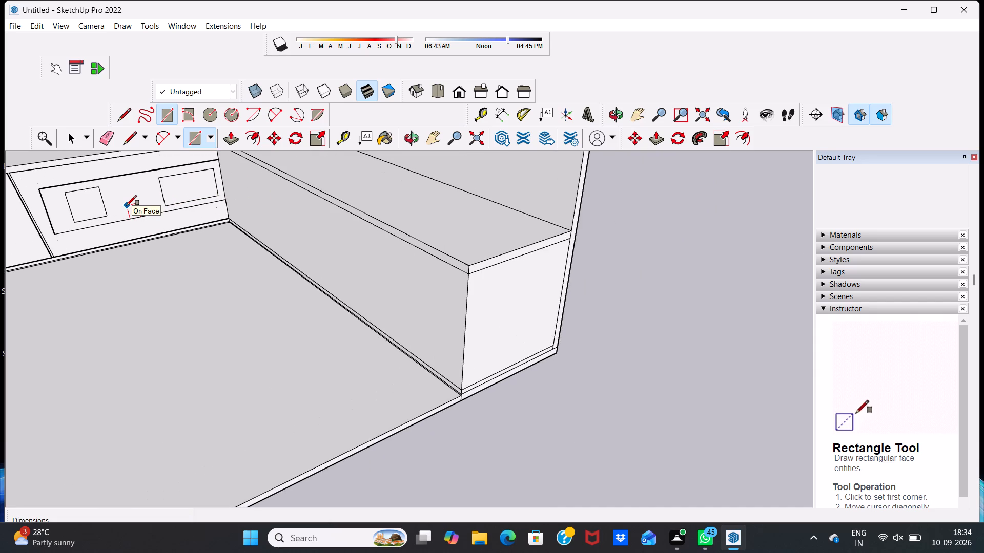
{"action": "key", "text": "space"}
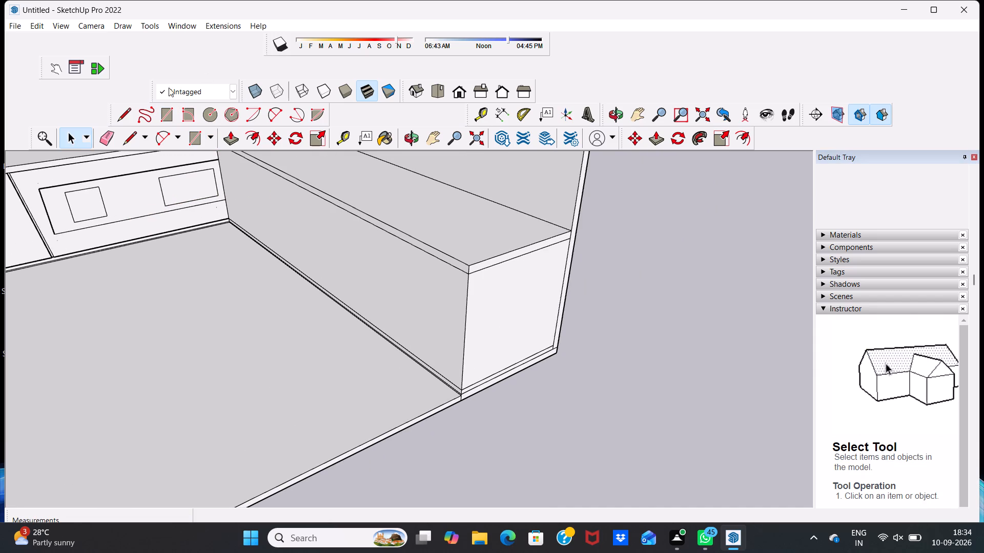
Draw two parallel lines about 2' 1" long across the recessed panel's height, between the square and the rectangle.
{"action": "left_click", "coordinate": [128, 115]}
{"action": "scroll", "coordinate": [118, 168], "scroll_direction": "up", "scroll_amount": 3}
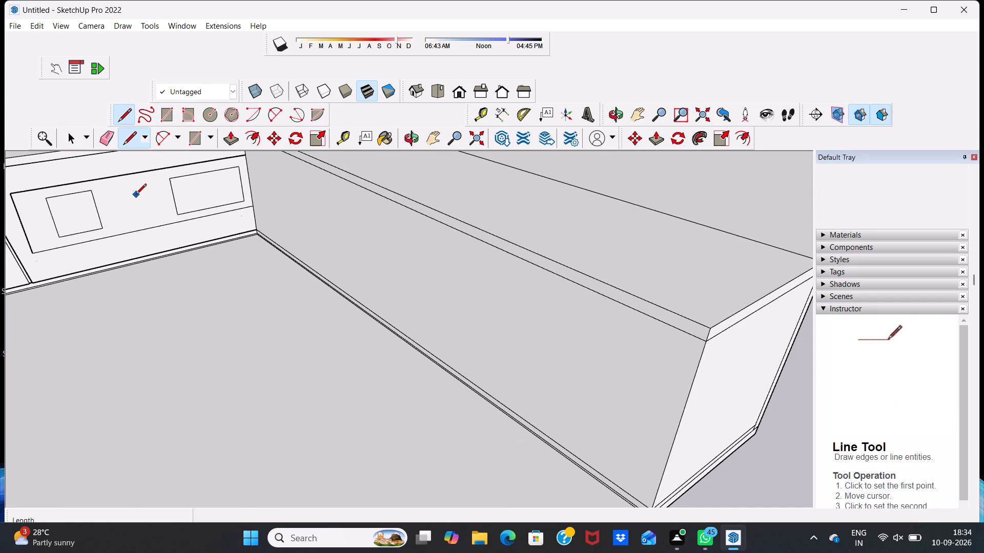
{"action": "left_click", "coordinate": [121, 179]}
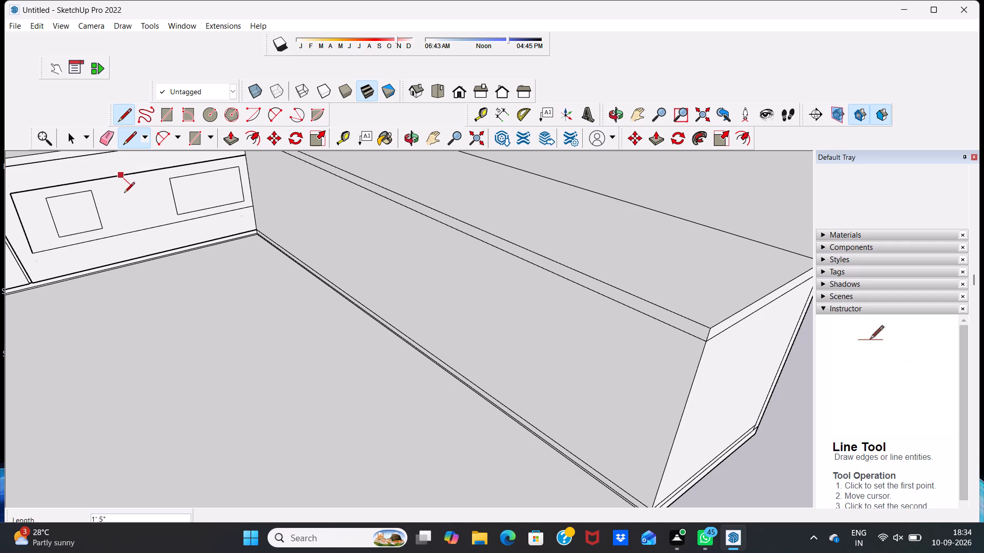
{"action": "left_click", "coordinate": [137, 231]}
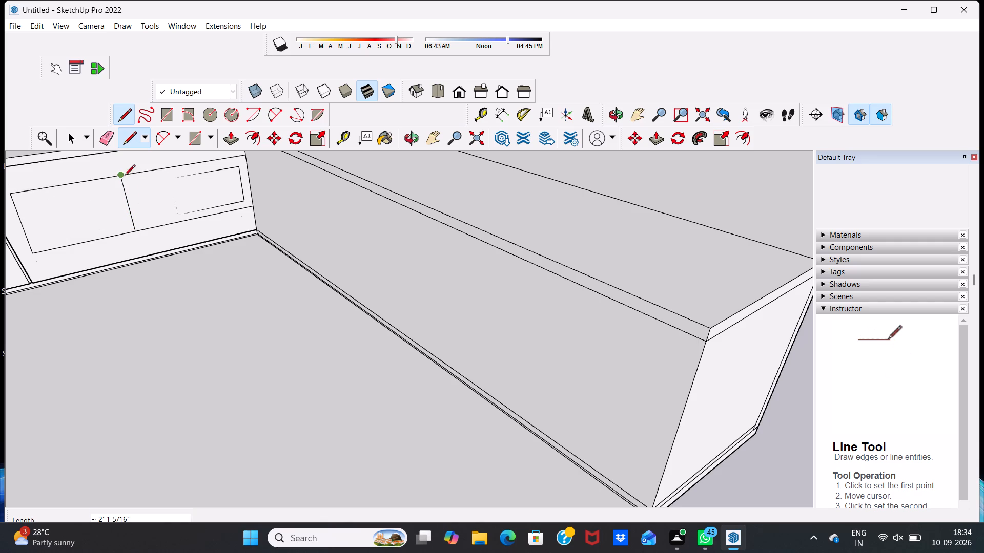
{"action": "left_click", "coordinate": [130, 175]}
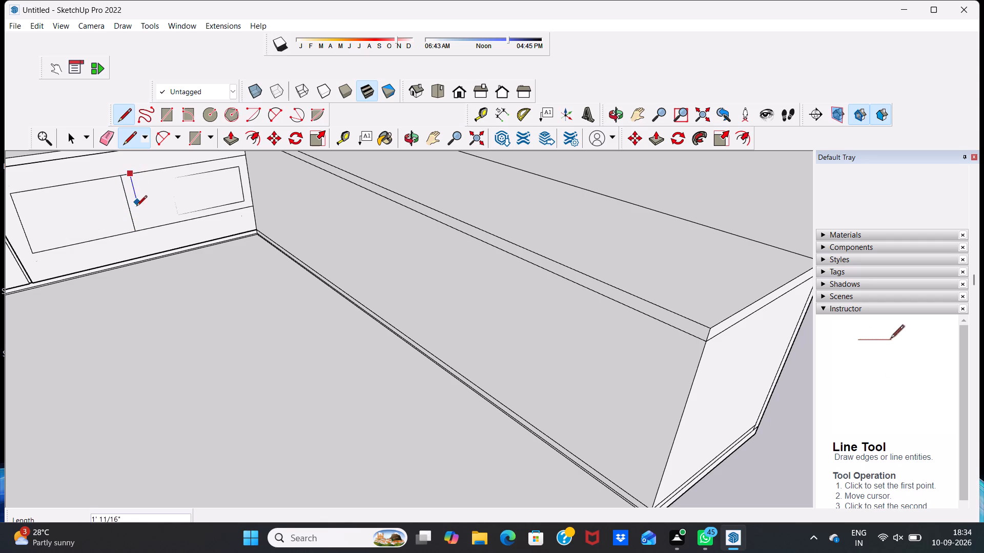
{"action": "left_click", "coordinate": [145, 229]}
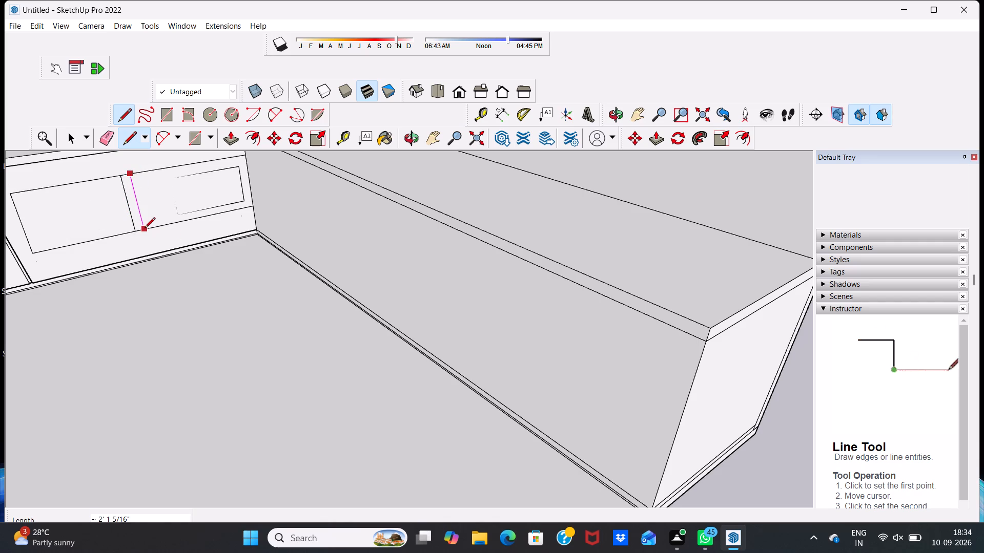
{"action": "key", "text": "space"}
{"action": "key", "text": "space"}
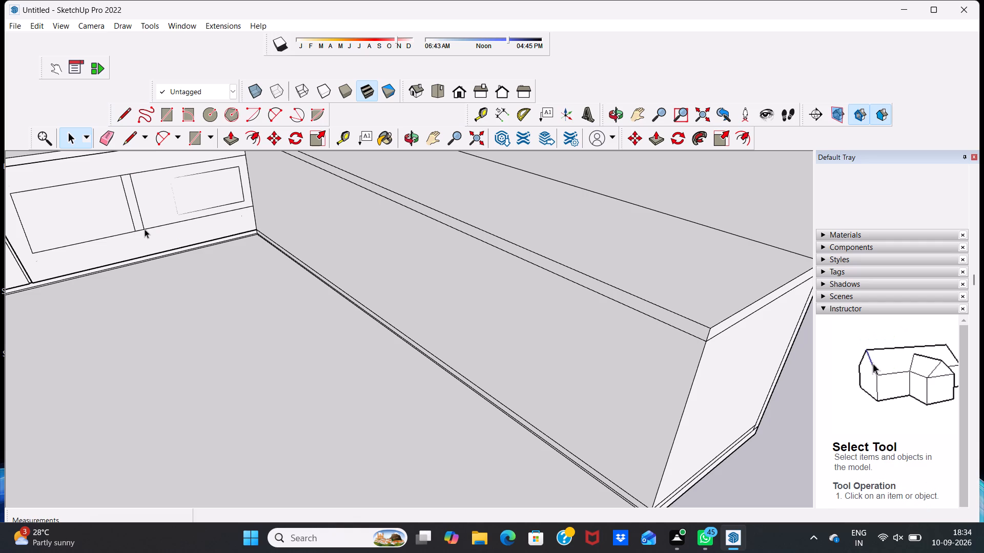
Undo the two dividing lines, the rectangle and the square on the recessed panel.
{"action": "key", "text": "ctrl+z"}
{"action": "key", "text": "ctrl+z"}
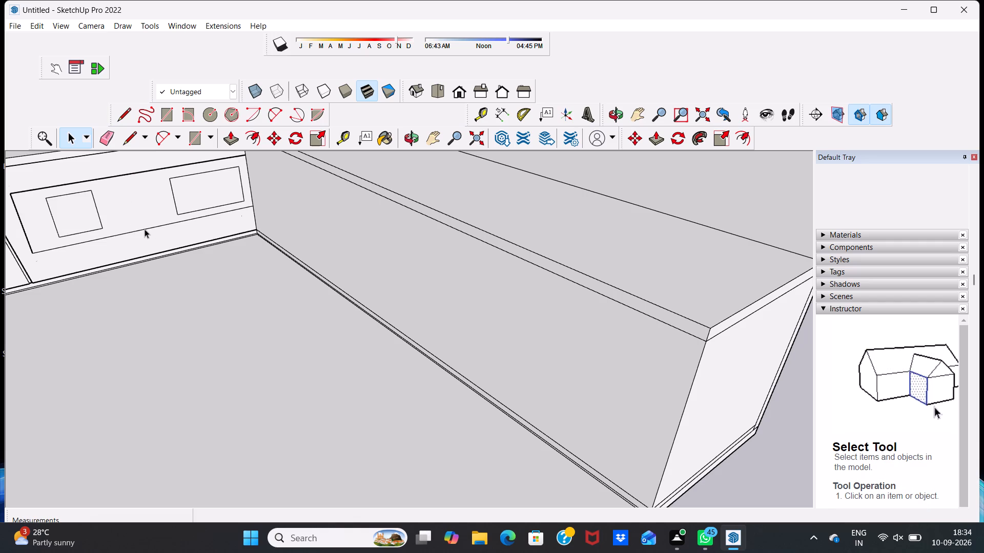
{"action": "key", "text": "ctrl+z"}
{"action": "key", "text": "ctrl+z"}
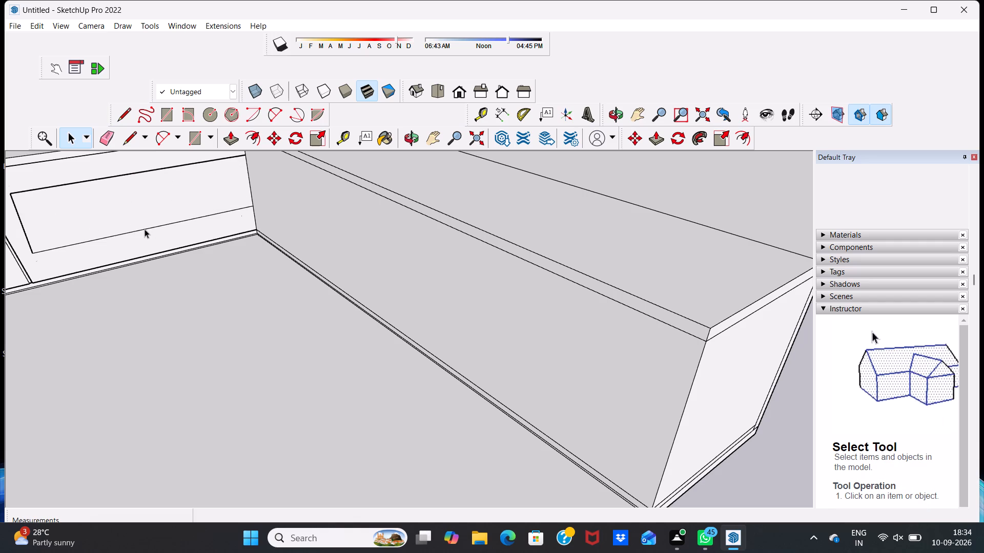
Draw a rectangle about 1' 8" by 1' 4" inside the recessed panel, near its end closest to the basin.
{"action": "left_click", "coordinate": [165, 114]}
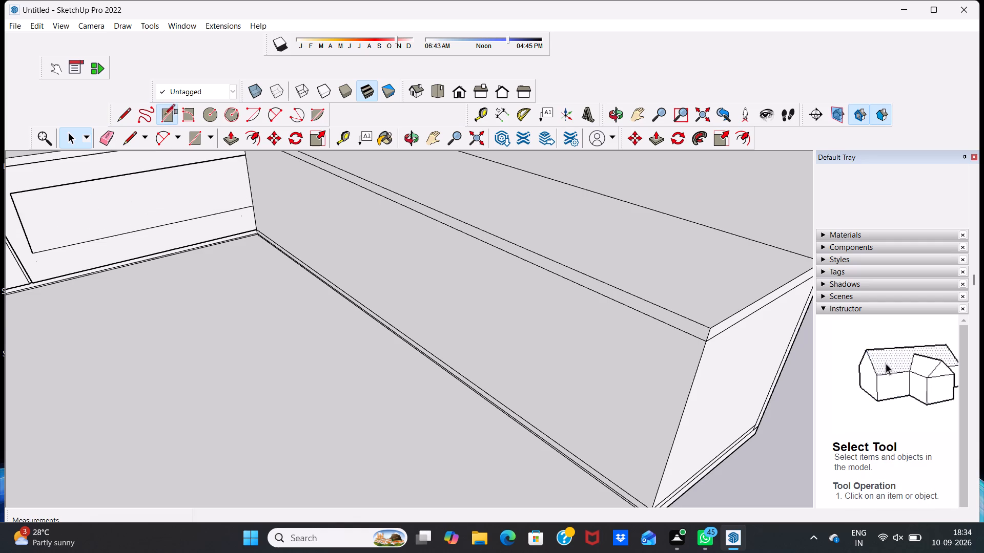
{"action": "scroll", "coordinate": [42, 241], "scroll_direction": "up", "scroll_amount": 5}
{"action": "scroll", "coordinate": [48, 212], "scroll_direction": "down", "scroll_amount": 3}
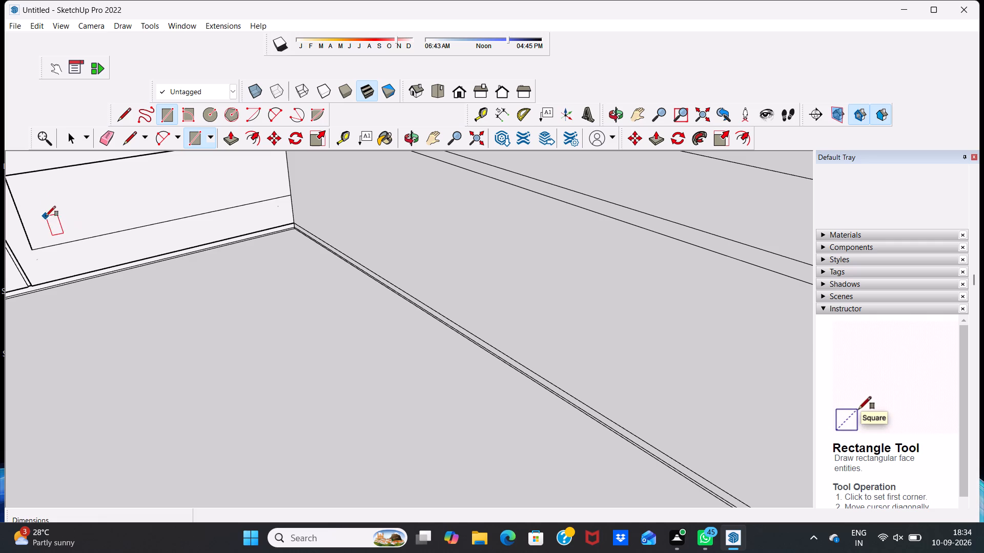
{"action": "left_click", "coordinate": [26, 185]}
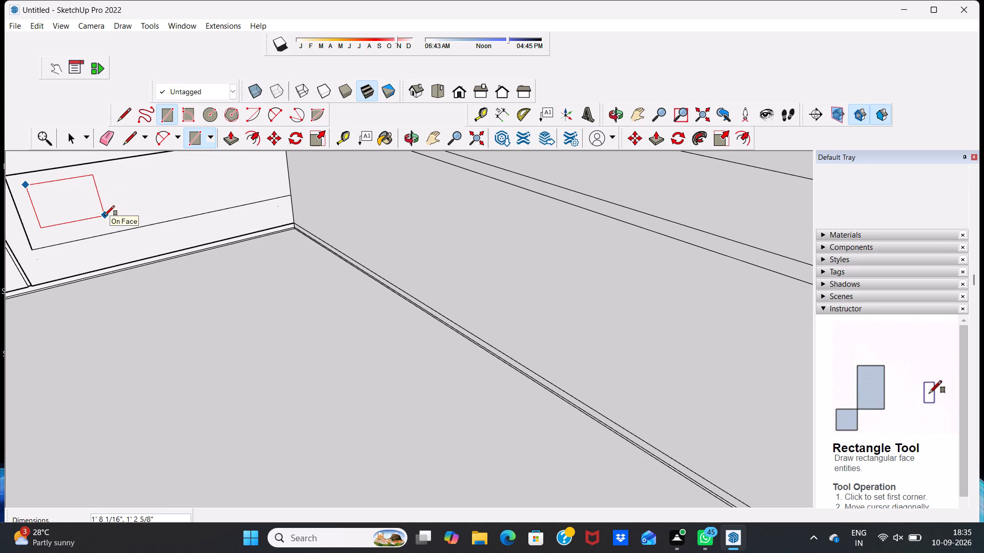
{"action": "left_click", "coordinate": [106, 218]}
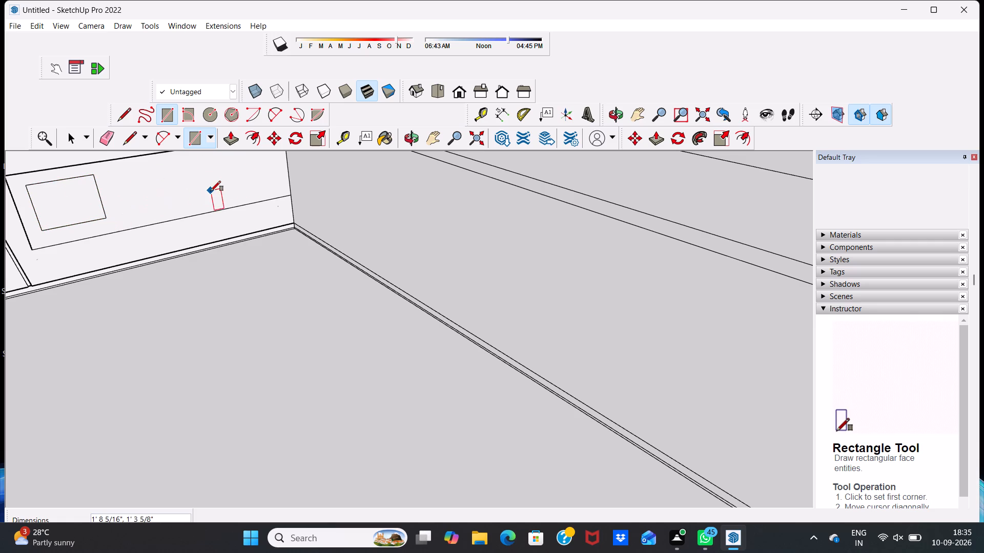
Draw a rectangle about 2' 10" by 1' 5" inside the recessed panel, near the counter's inside corner.
{"action": "scroll", "coordinate": [211, 191], "scroll_direction": "up", "scroll_amount": 4}
{"action": "scroll", "coordinate": [212, 190], "scroll_direction": "down", "scroll_amount": 5}
{"action": "scroll", "coordinate": [220, 181], "scroll_direction": "up", "scroll_amount": 1}
{"action": "scroll", "coordinate": [216, 182], "scroll_direction": "down", "scroll_amount": 4}
{"action": "scroll", "coordinate": [213, 188], "scroll_direction": "up", "scroll_amount": 2}
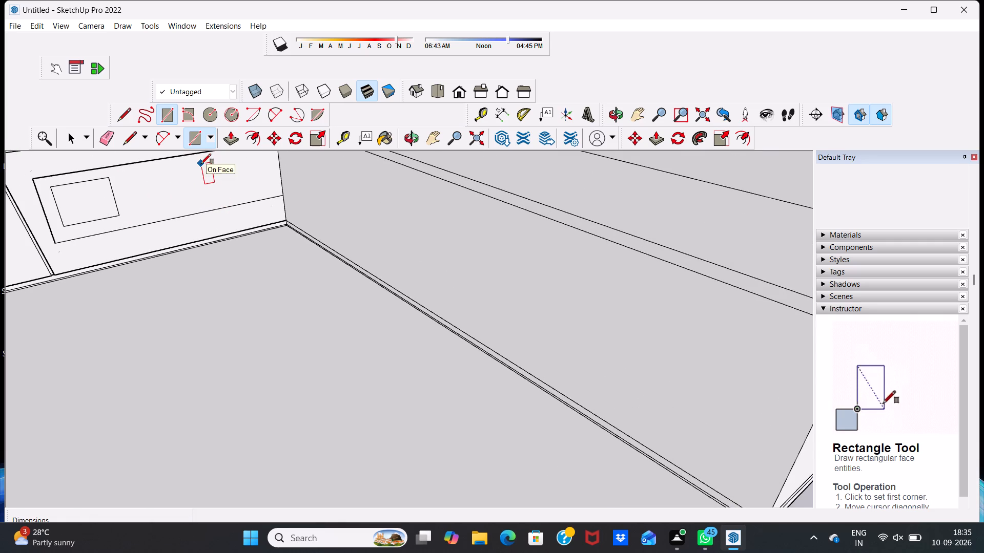
{"action": "left_click", "coordinate": [201, 164]}
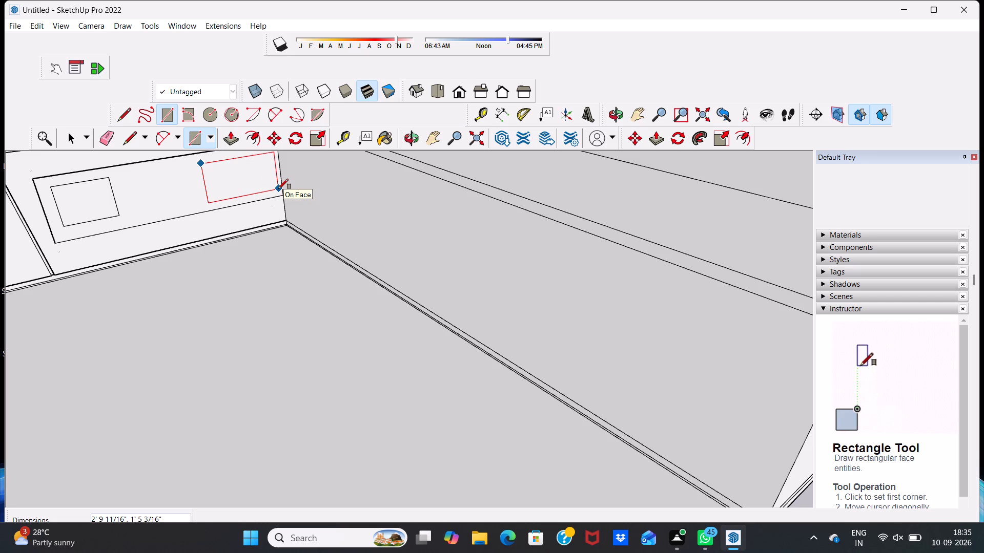
{"action": "left_click", "coordinate": [278, 189]}
Draw a strip about 6" wide and 2' 1" high across the recessed panel's full height, between its two inner rectangles.
{"action": "scroll", "coordinate": [116, 188], "scroll_direction": "down", "scroll_amount": 6}
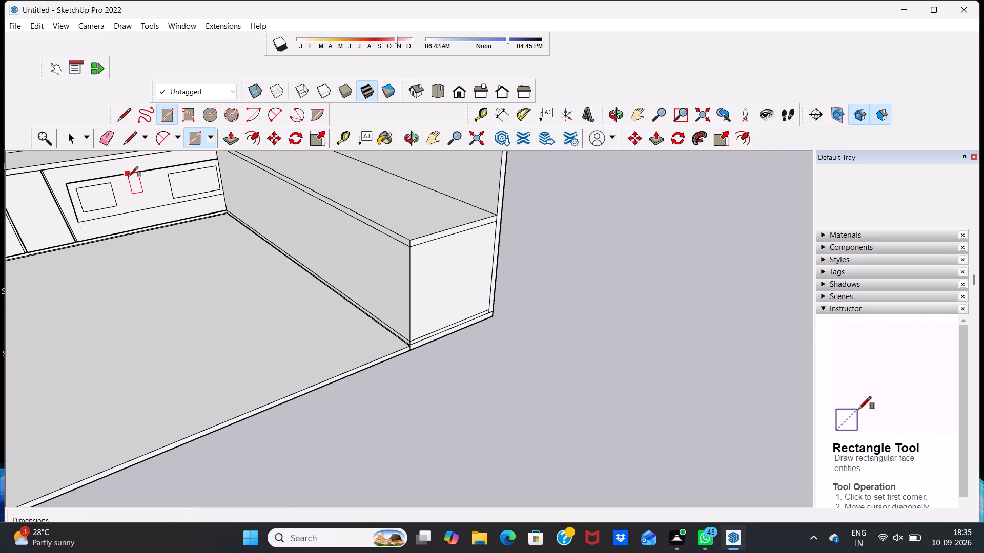
{"action": "left_click", "coordinate": [137, 174]}
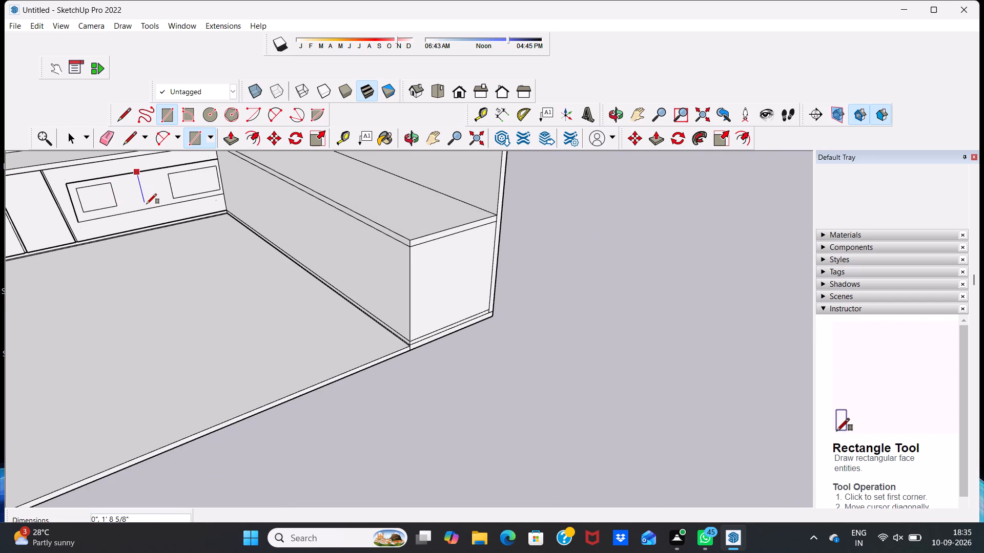
{"action": "left_click", "coordinate": [158, 207]}
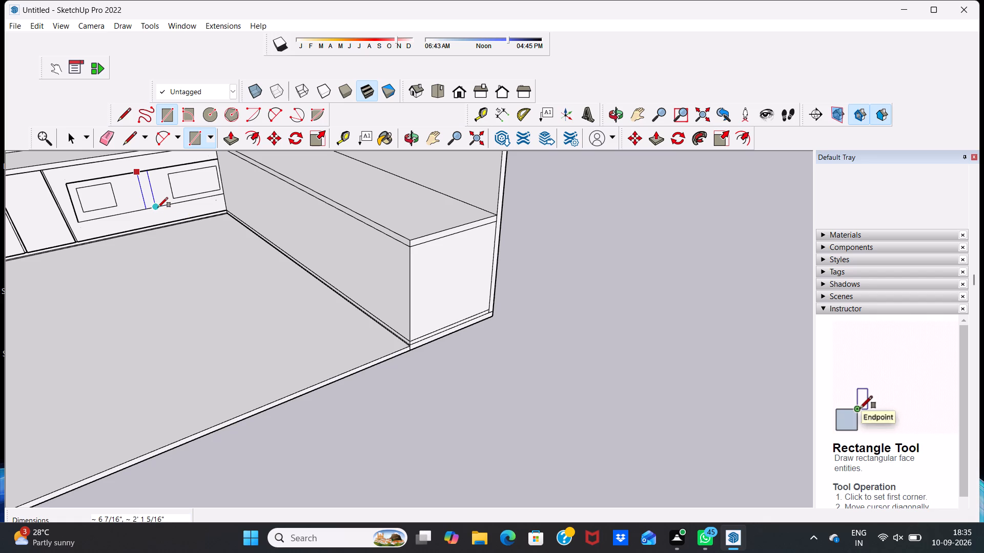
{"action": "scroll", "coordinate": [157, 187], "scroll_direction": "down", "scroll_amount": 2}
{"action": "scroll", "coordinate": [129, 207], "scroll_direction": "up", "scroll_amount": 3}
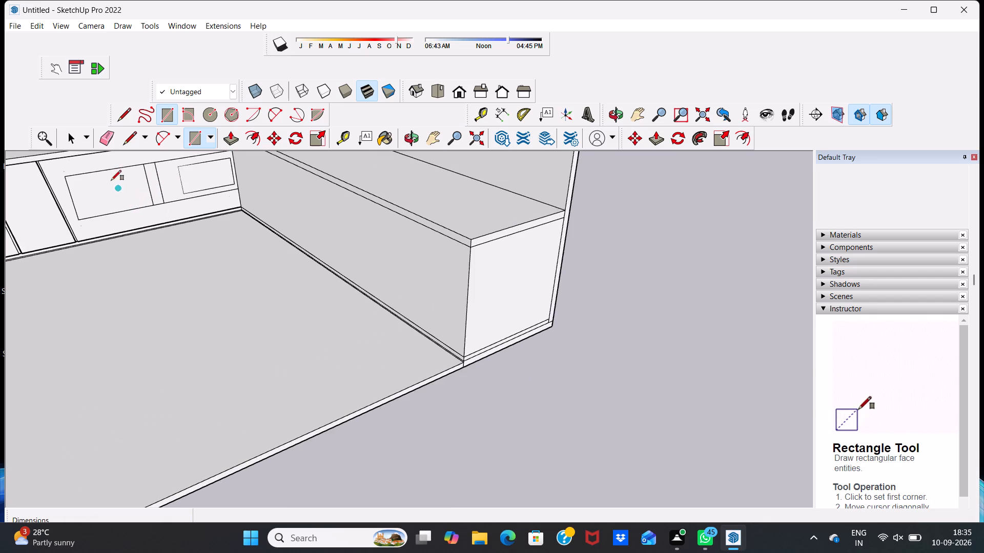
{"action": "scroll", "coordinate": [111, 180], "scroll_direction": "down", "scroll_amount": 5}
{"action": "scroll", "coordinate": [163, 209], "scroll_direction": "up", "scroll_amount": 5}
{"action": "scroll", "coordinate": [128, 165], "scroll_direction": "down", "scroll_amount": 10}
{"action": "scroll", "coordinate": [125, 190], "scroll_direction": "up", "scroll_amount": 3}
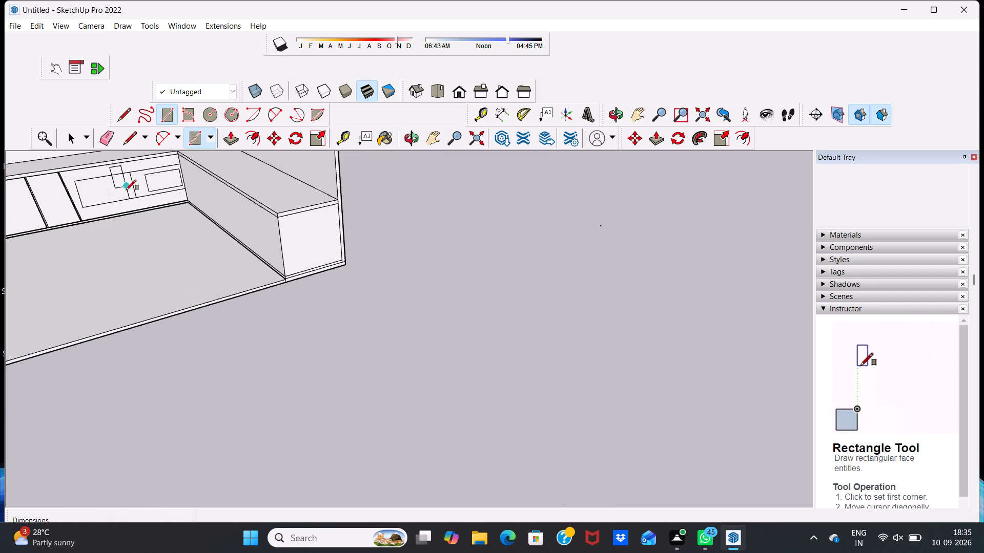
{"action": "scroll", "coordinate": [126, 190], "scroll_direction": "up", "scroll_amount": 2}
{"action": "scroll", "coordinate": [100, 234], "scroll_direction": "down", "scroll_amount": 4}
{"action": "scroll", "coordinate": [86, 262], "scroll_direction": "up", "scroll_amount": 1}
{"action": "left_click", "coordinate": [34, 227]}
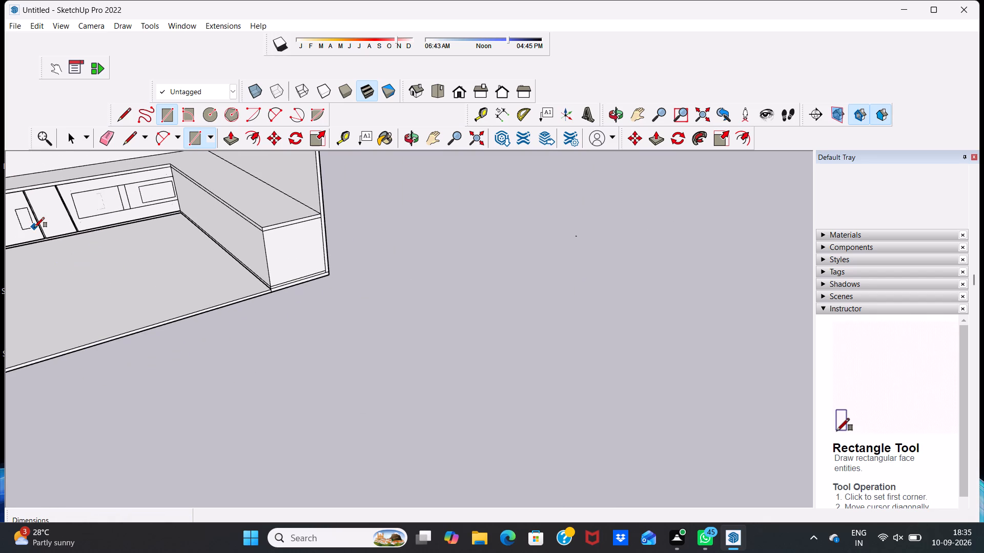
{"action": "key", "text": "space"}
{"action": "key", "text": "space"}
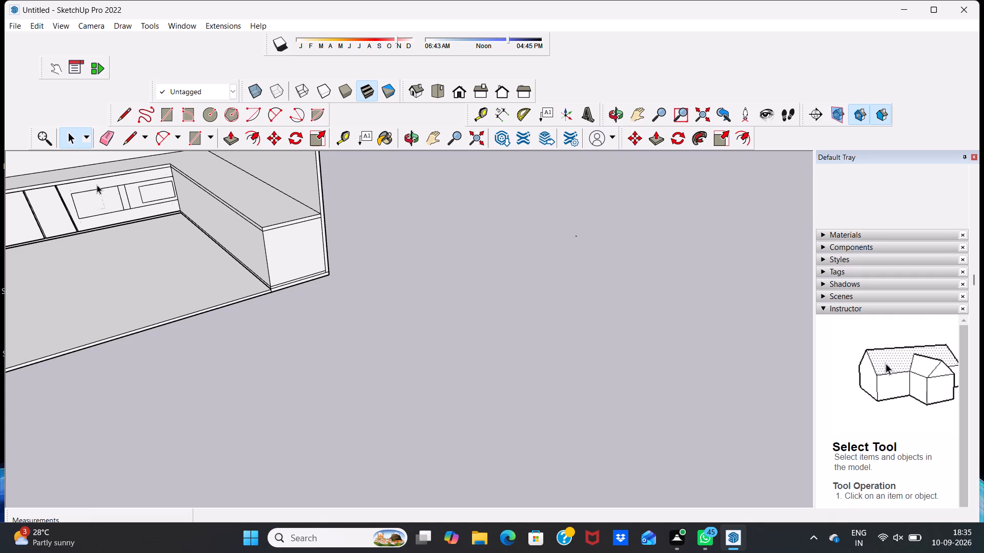
Erase all four edges of the small inner rectangle in the recessed panel's section closest to the basin.
{"action": "left_click", "coordinate": [102, 196]}
{"action": "left_click", "coordinate": [102, 197]}
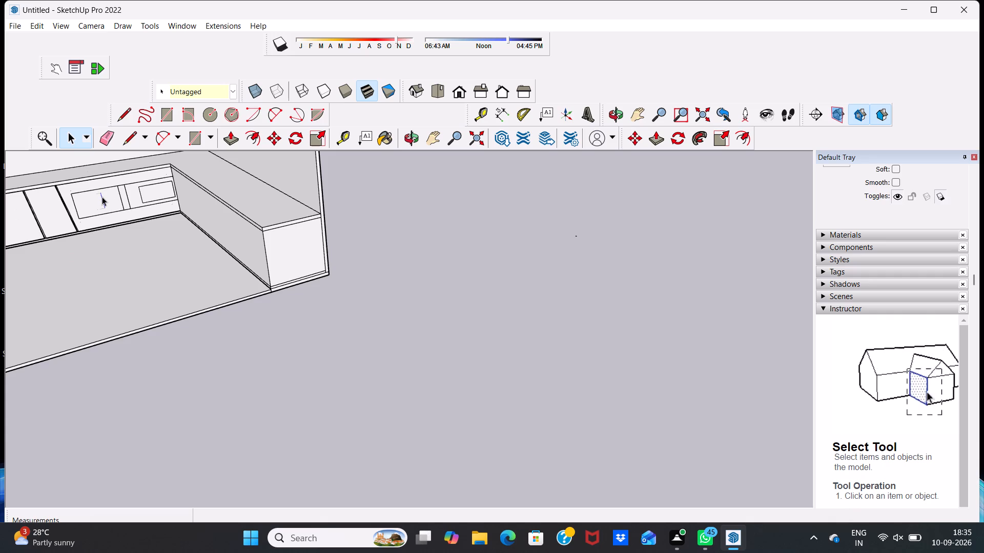
{"action": "scroll", "coordinate": [98, 183], "scroll_direction": "up", "scroll_amount": 13}
{"action": "scroll", "coordinate": [110, 199], "scroll_direction": "down", "scroll_amount": 14}
{"action": "scroll", "coordinate": [72, 218], "scroll_direction": "down", "scroll_amount": 3}
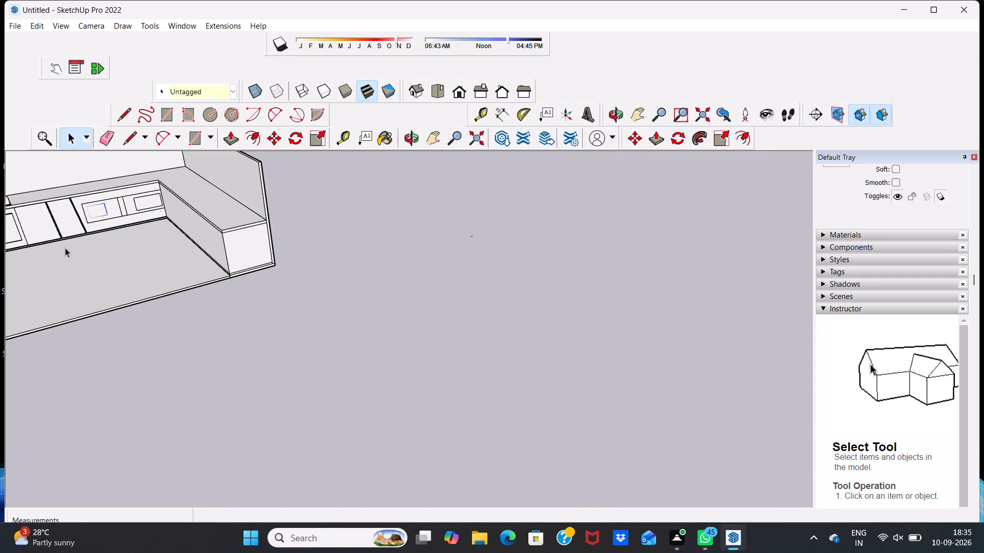
{"action": "scroll", "coordinate": [87, 219], "scroll_direction": "down", "scroll_amount": 6}
{"action": "scroll", "coordinate": [69, 264], "scroll_direction": "down", "scroll_amount": 10}
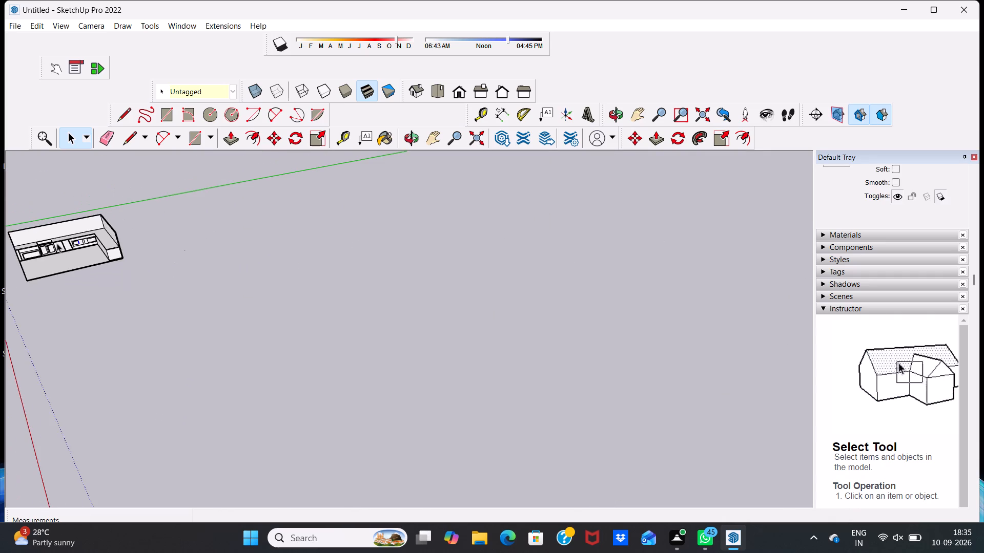
{"action": "scroll", "coordinate": [57, 243], "scroll_direction": "up", "scroll_amount": 11}
{"action": "scroll", "coordinate": [64, 245], "scroll_direction": "down", "scroll_amount": 1}
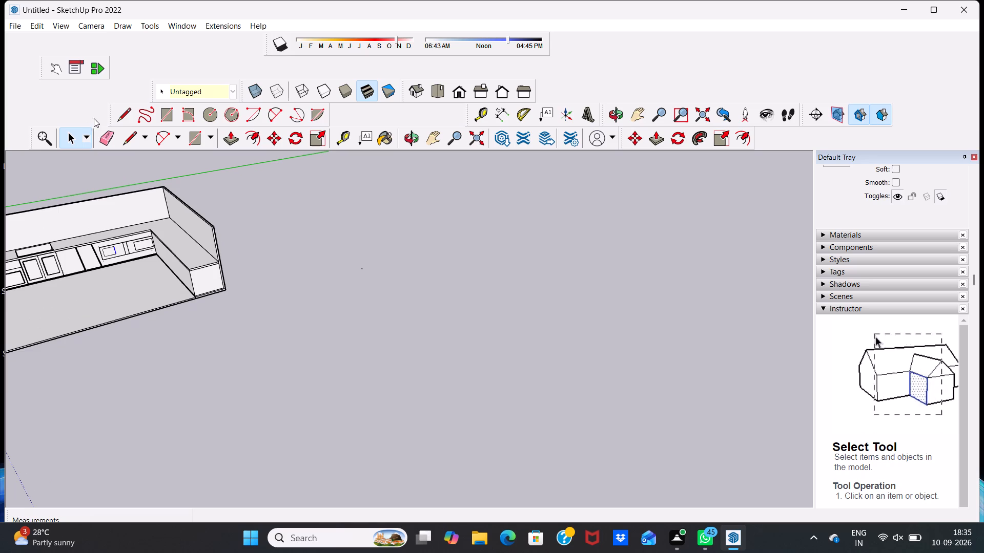
{"action": "left_click", "coordinate": [109, 135]}
{"action": "scroll", "coordinate": [107, 258], "scroll_direction": "up", "scroll_amount": 5}
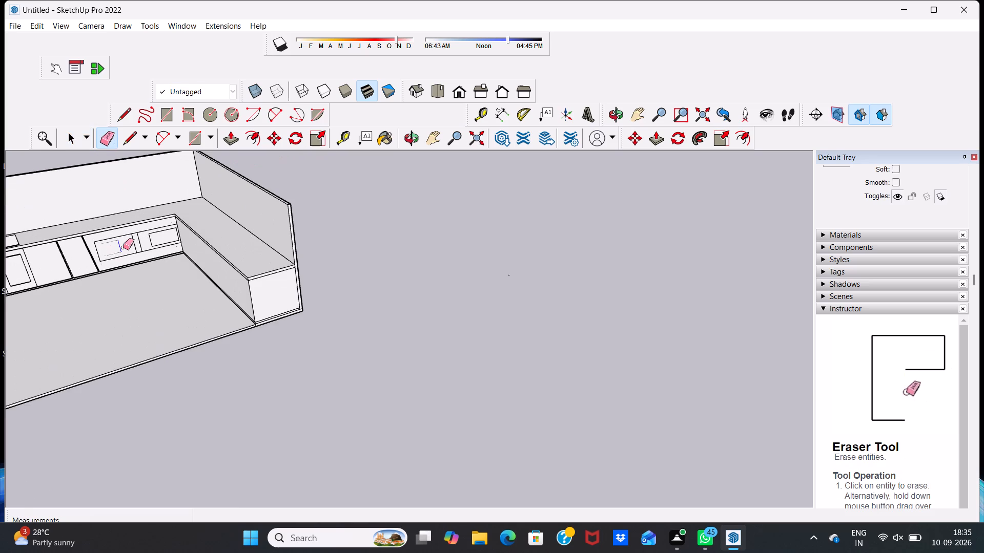
{"action": "left_click", "coordinate": [121, 246]}
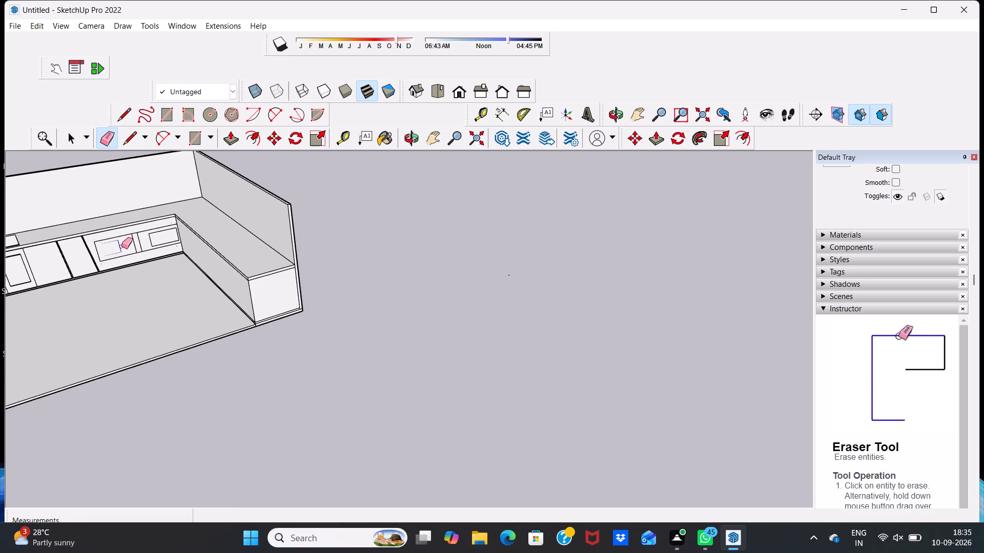
{"action": "left_click", "coordinate": [119, 247]}
{"action": "scroll", "coordinate": [111, 251], "scroll_direction": "up", "scroll_amount": 1}
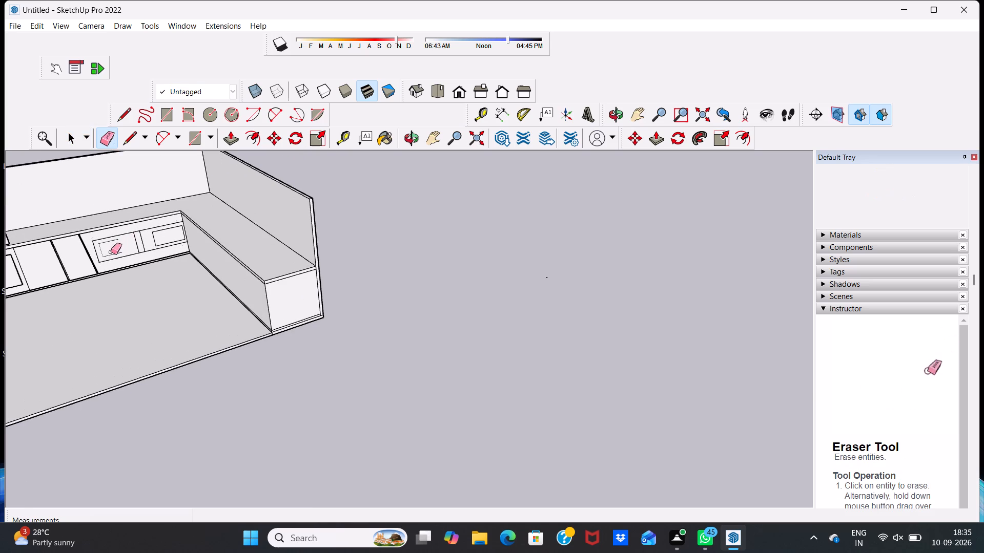
{"action": "left_click", "coordinate": [111, 254]}
{"action": "left_click", "coordinate": [102, 250]}
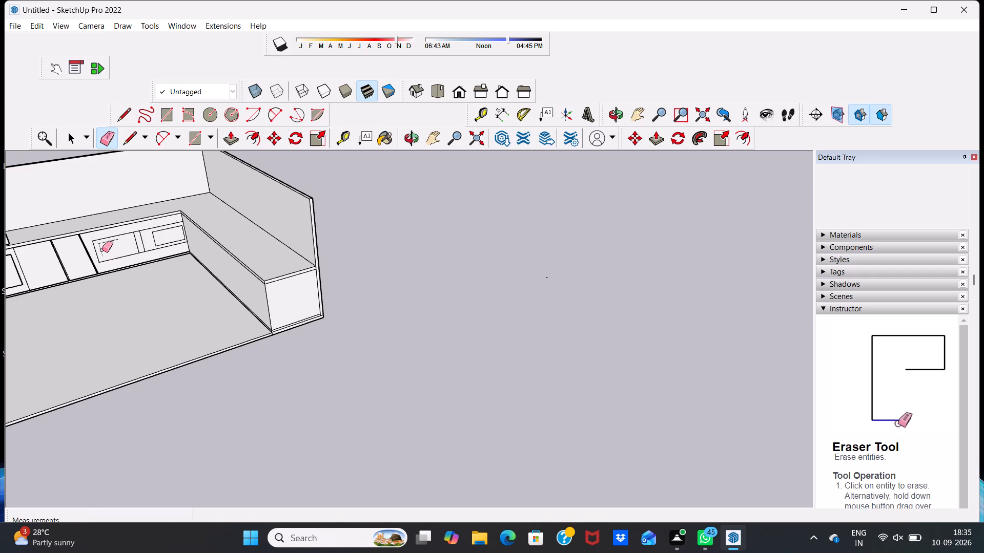
{"action": "left_click", "coordinate": [108, 241]}
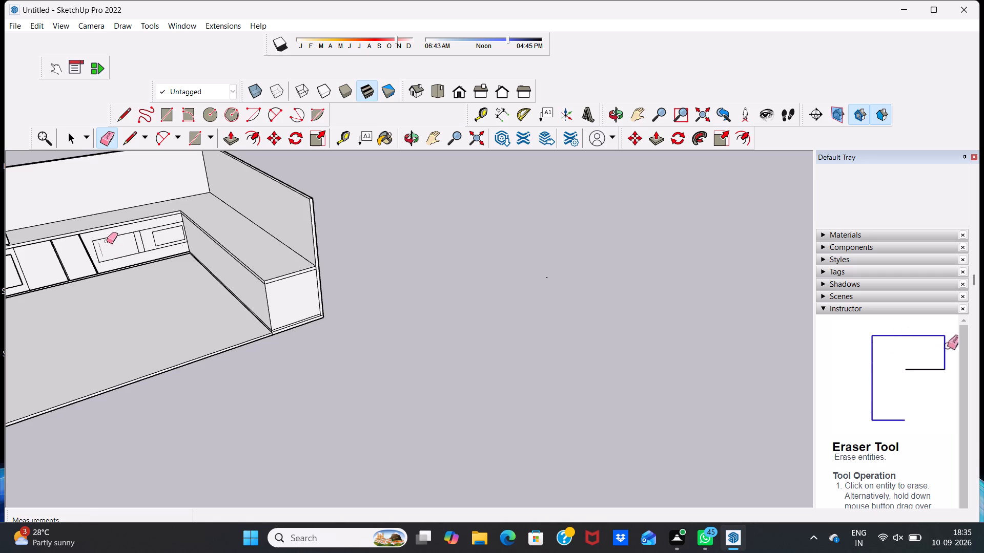
{"action": "left_click", "coordinate": [102, 250]}
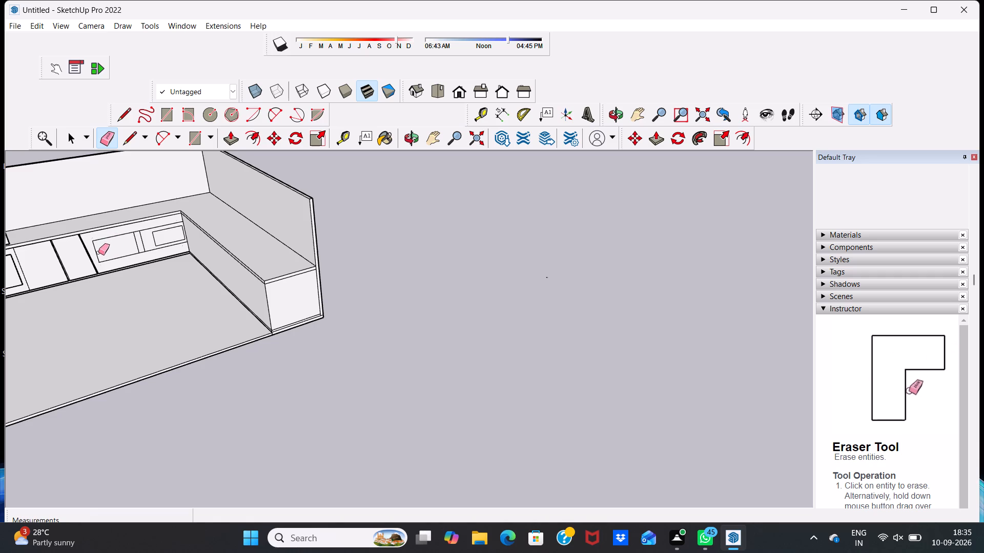
{"action": "scroll", "coordinate": [93, 215], "scroll_direction": "up", "scroll_amount": 2}
{"action": "scroll", "coordinate": [87, 208], "scroll_direction": "down", "scroll_amount": 10}
{"action": "key", "text": "space"}
{"action": "key", "text": "space"}
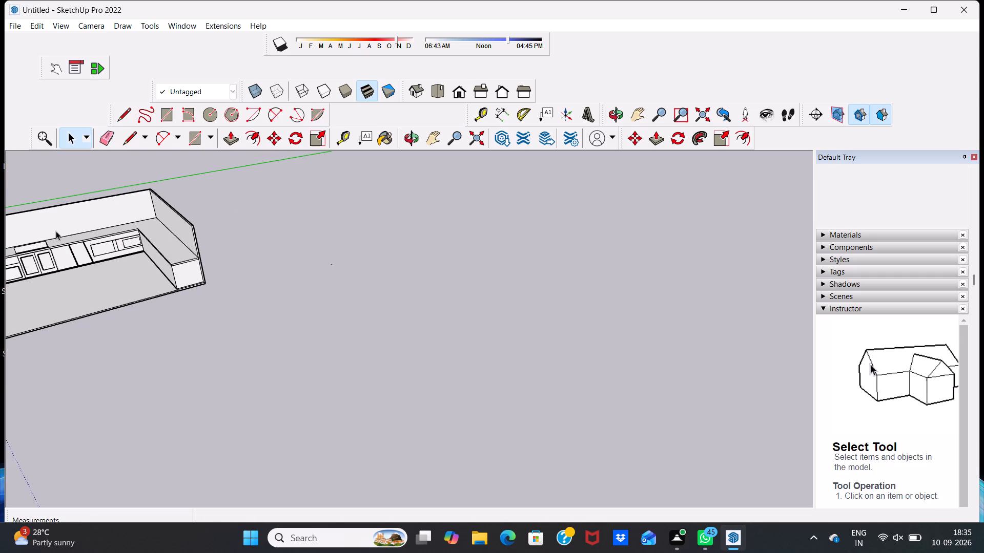
Erase all four edges of the inner rectangle in the recessed panel's section near the counter's inside corner.
{"action": "scroll", "coordinate": [172, 245], "scroll_direction": "up", "scroll_amount": 12}
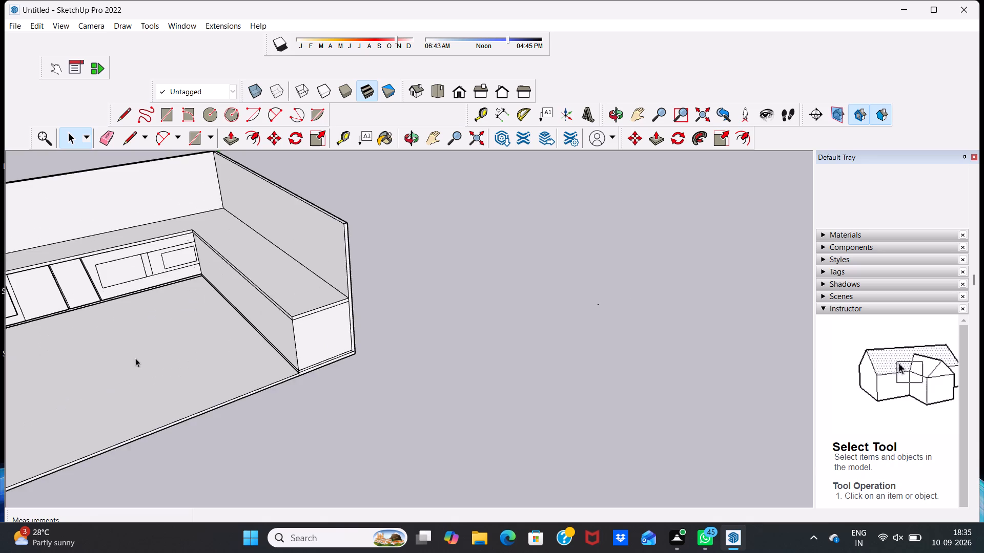
{"action": "scroll", "coordinate": [135, 358], "scroll_direction": "up", "scroll_amount": 2}
{"action": "scroll", "coordinate": [276, 74], "scroll_direction": "up", "scroll_amount": 5}
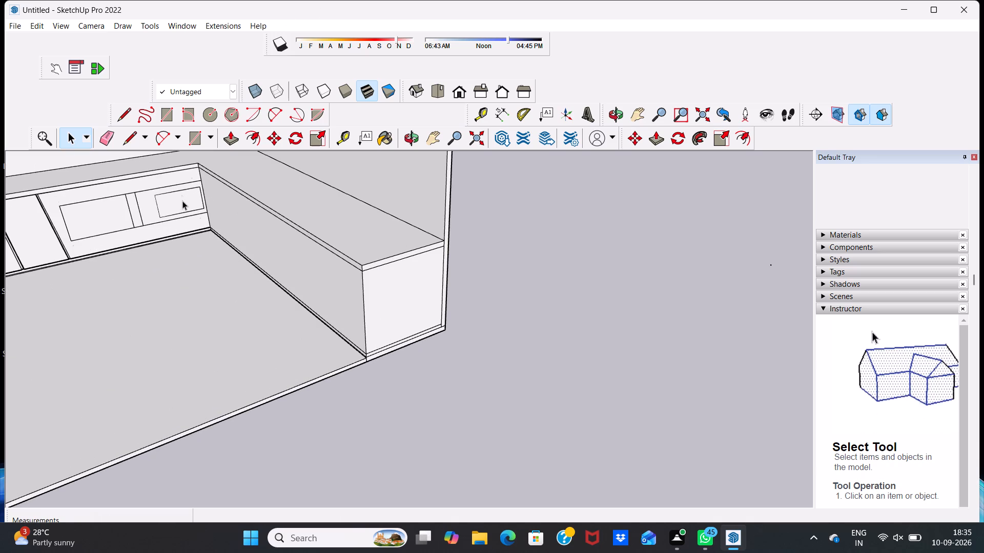
{"action": "left_click", "coordinate": [182, 201]}
{"action": "left_click", "coordinate": [160, 301]}
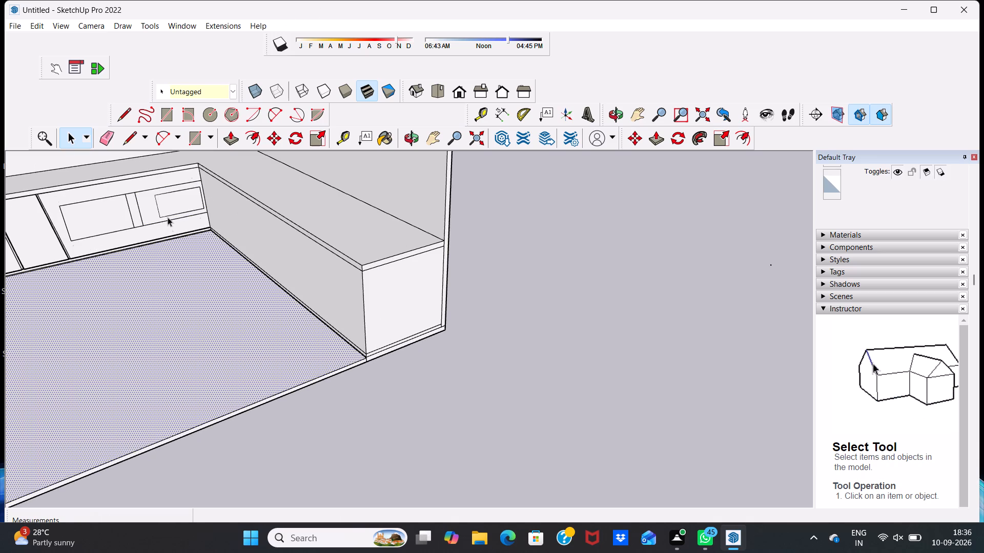
{"action": "left_click", "coordinate": [167, 207]}
{"action": "scroll", "coordinate": [172, 211], "scroll_direction": "up", "scroll_amount": 6}
{"action": "scroll", "coordinate": [140, 139], "scroll_direction": "up", "scroll_amount": 4}
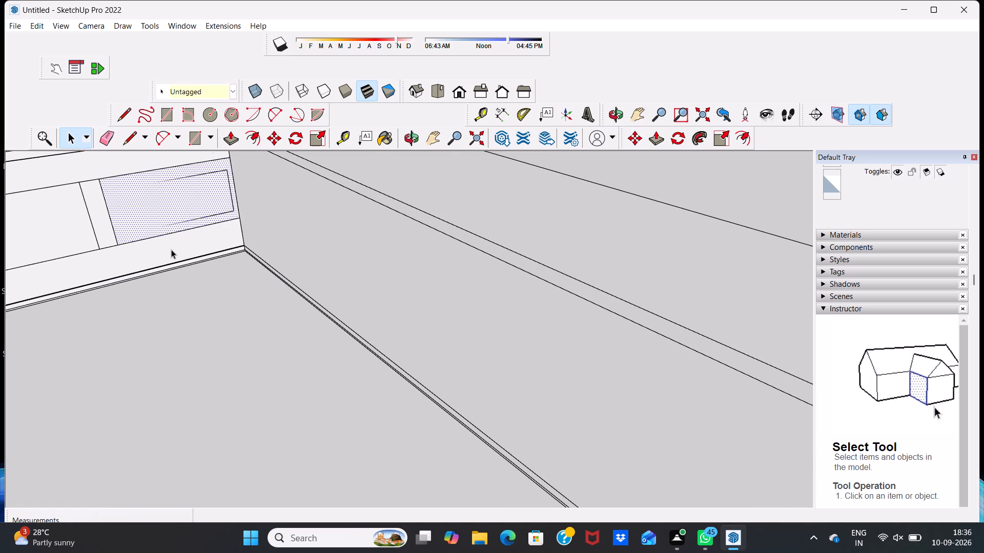
{"action": "scroll", "coordinate": [168, 246], "scroll_direction": "down", "scroll_amount": 5}
{"action": "left_click", "coordinate": [128, 231]}
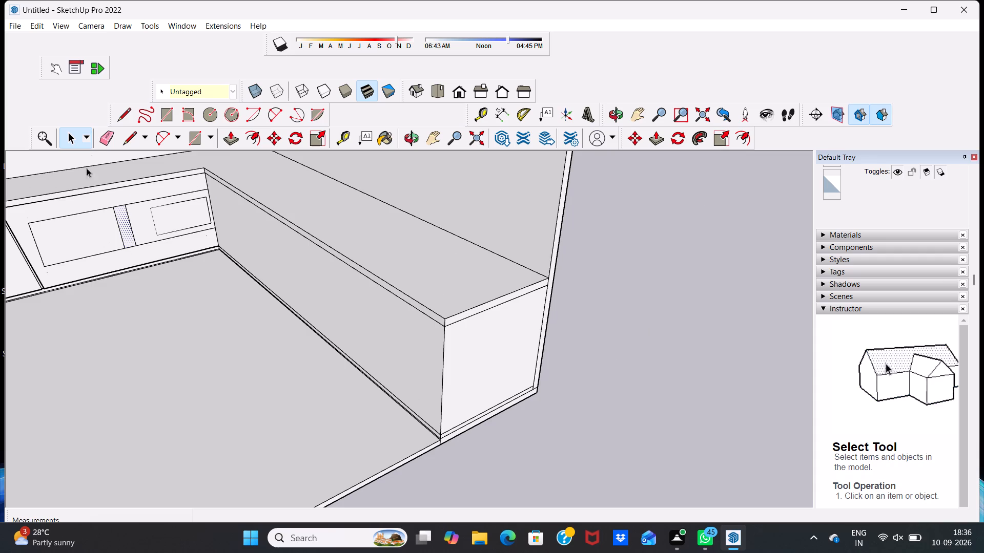
{"action": "left_click", "coordinate": [105, 138]}
{"action": "scroll", "coordinate": [171, 221], "scroll_direction": "up", "scroll_amount": 4}
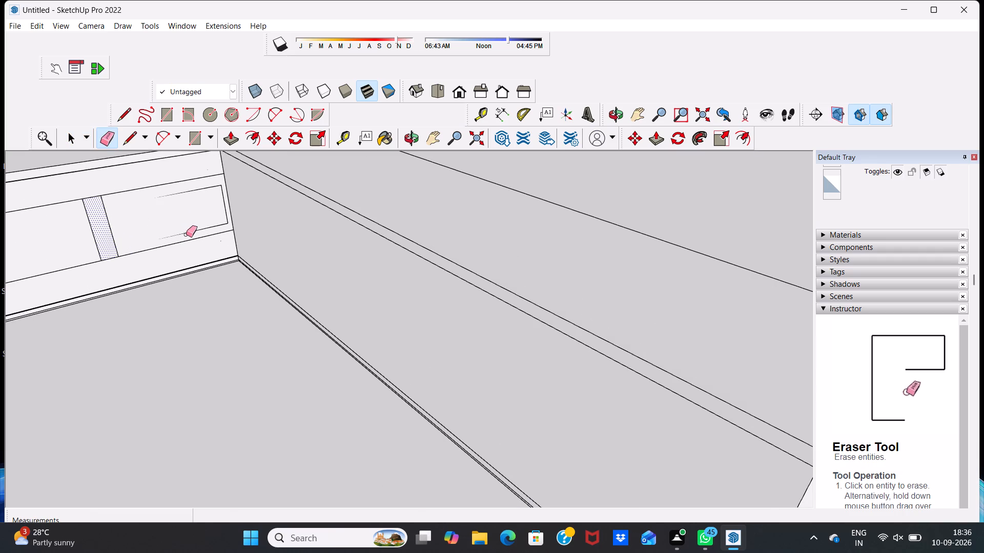
{"action": "left_click", "coordinate": [188, 232]}
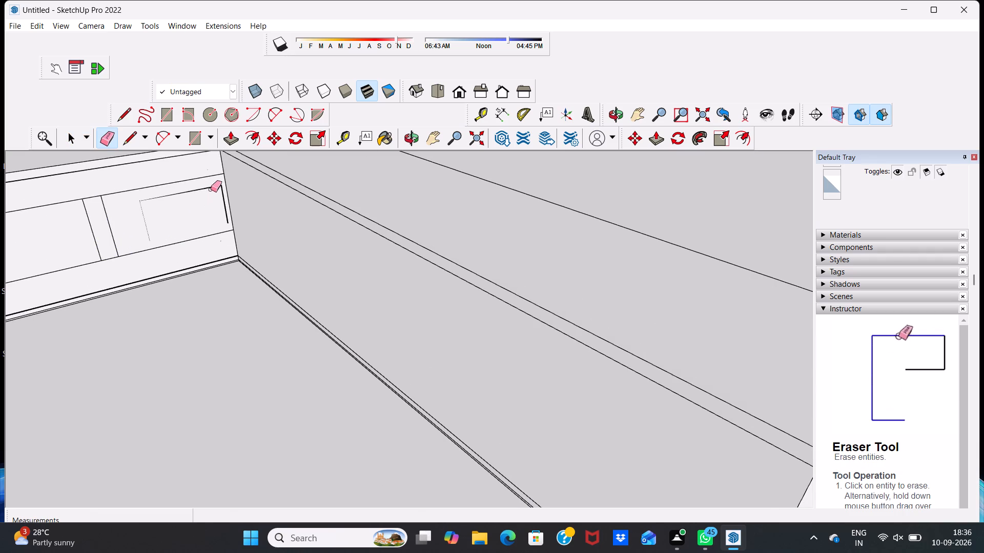
{"action": "left_click", "coordinate": [210, 188]}
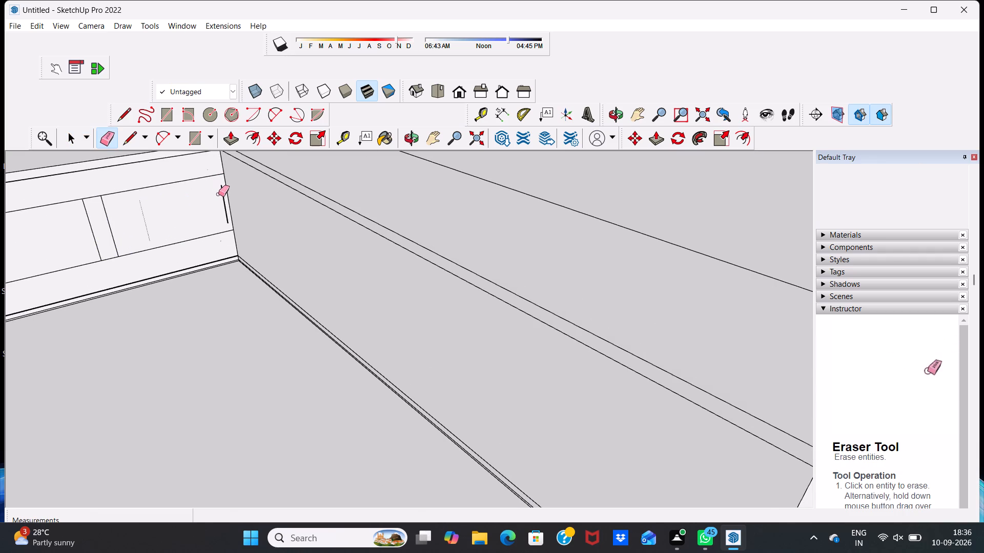
{"action": "left_click", "coordinate": [222, 193]}
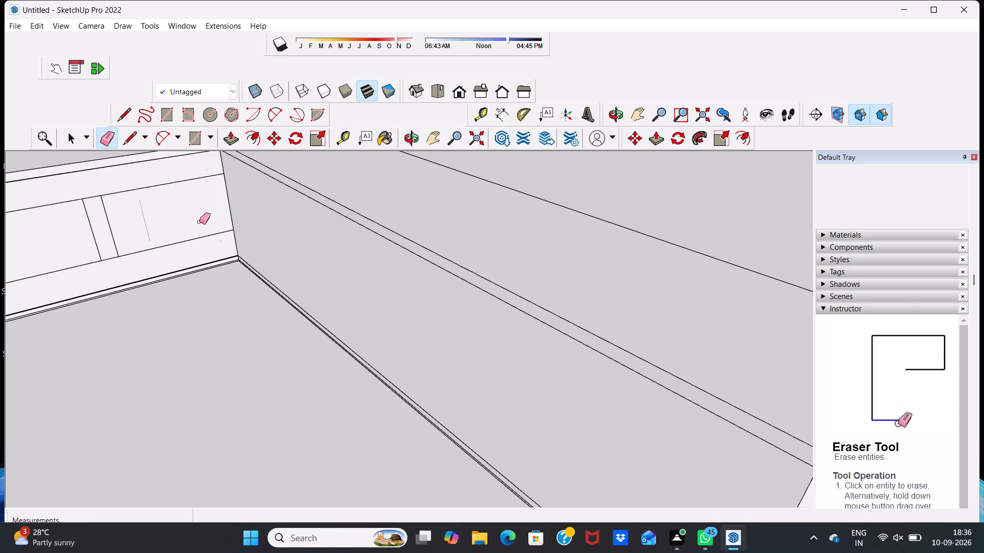
{"action": "left_click", "coordinate": [147, 222]}
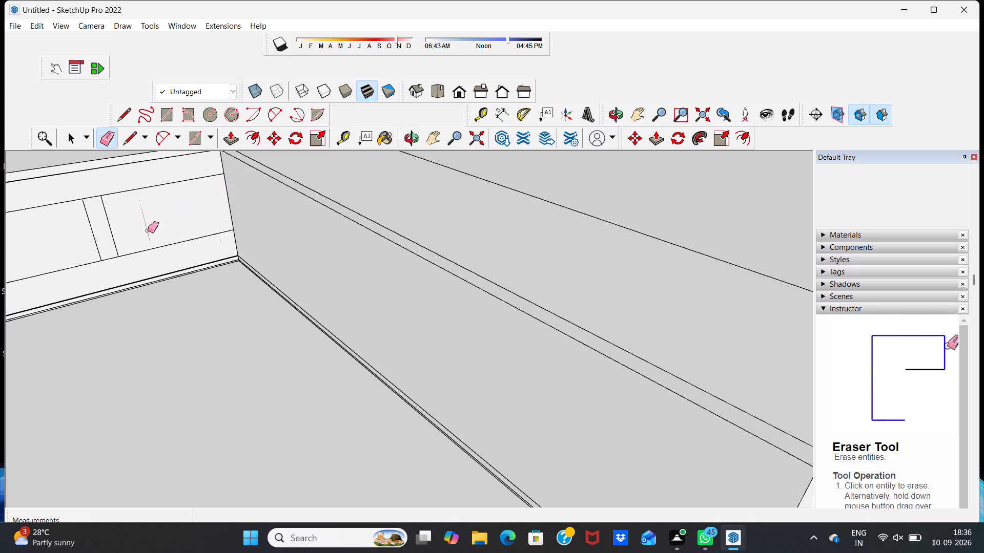
{"action": "left_click", "coordinate": [148, 230]}
{"action": "scroll", "coordinate": [120, 229], "scroll_direction": "down", "scroll_amount": 10}
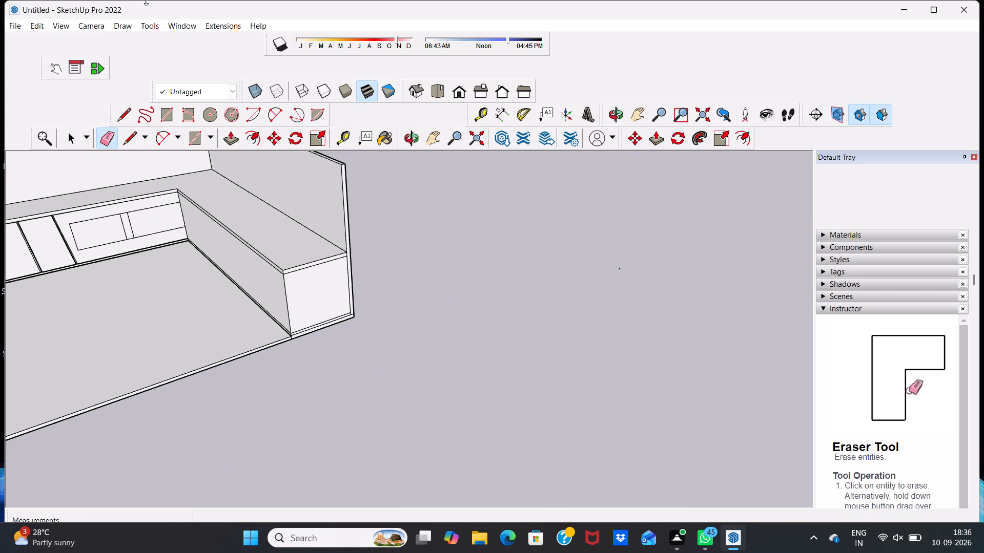
{"action": "key", "text": "space"}
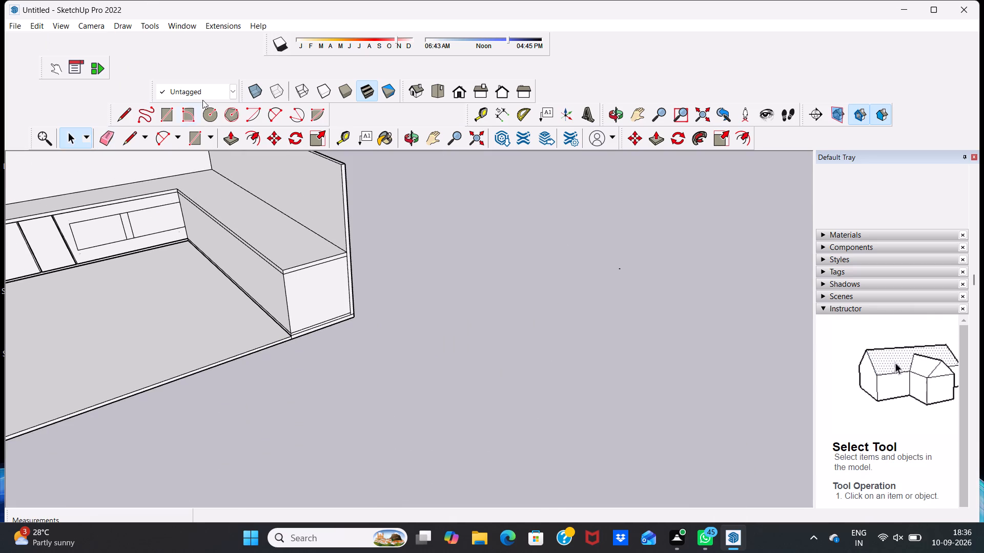
Push/Pull the dividing strip between the recessed panel's two sections outward by 2".
{"action": "left_click", "coordinate": [236, 131]}
{"action": "scroll", "coordinate": [126, 220], "scroll_direction": "up", "scroll_amount": 5}
{"action": "left_click", "coordinate": [126, 219]}
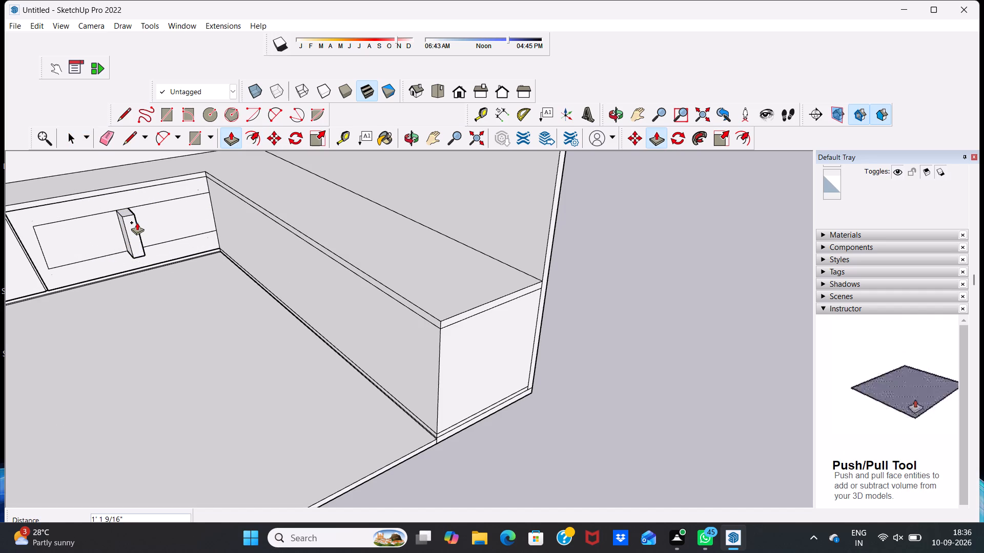
{"action": "type", "text": "2\""}
{"action": "key", "text": "Return"}
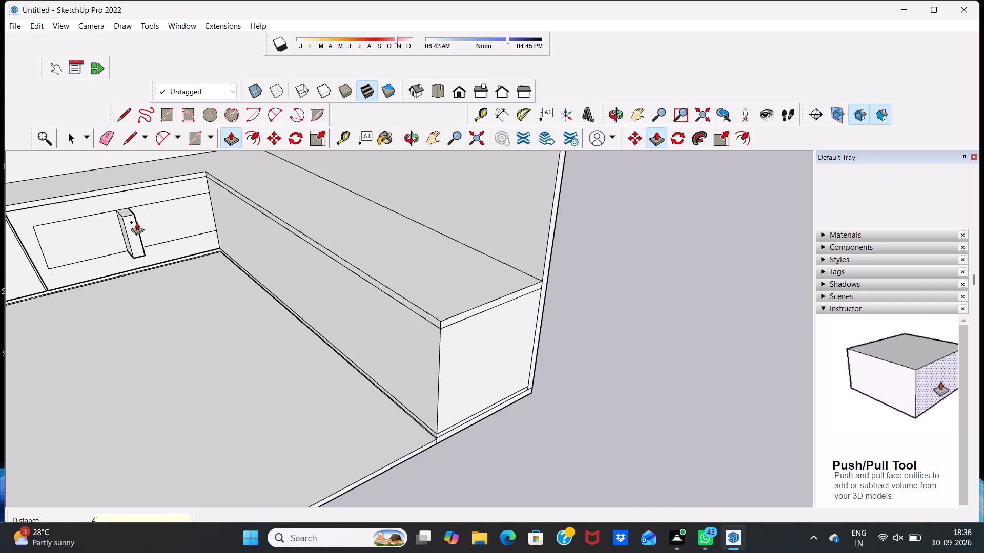
Push/Pull the recessed panel's section on the basin side of the dividing strip by 1".
{"action": "middle_click_drag", "start_coordinate": [154, 201], "coordinate": [131, 317]}
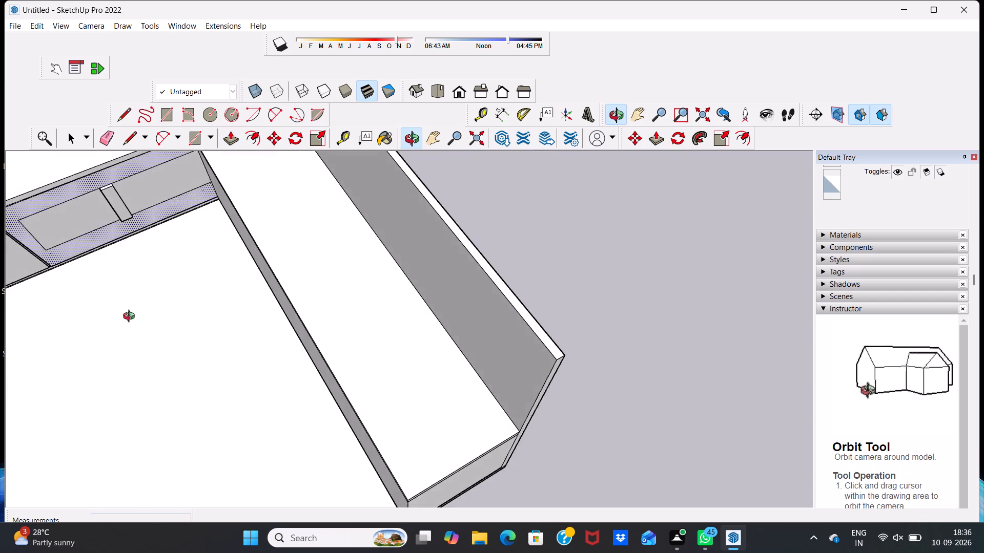
{"action": "middle_click_drag", "start_coordinate": [131, 317], "coordinate": [100, 193]}
{"action": "scroll", "coordinate": [105, 205], "scroll_direction": "up", "scroll_amount": 11}
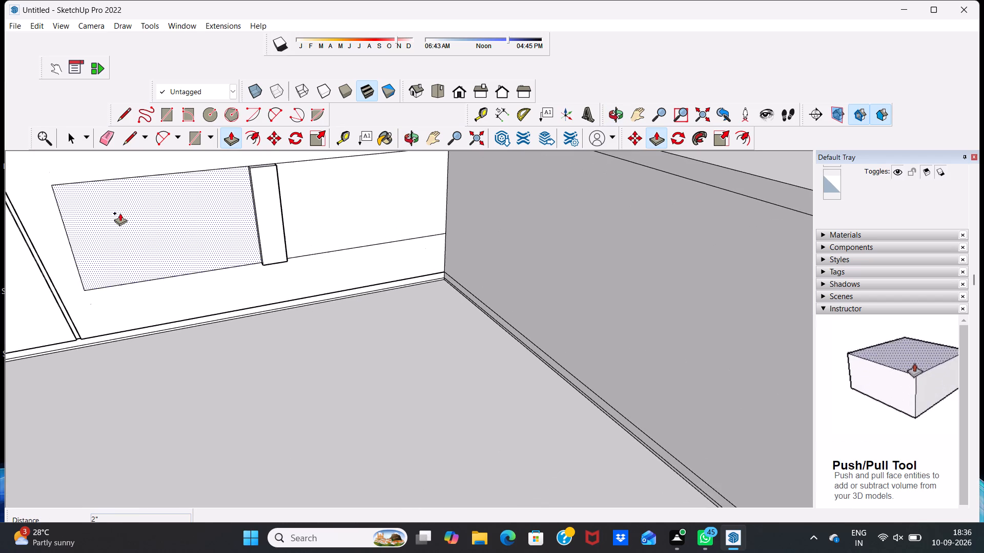
{"action": "middle_click_drag", "start_coordinate": [120, 213], "coordinate": [0, 369]}
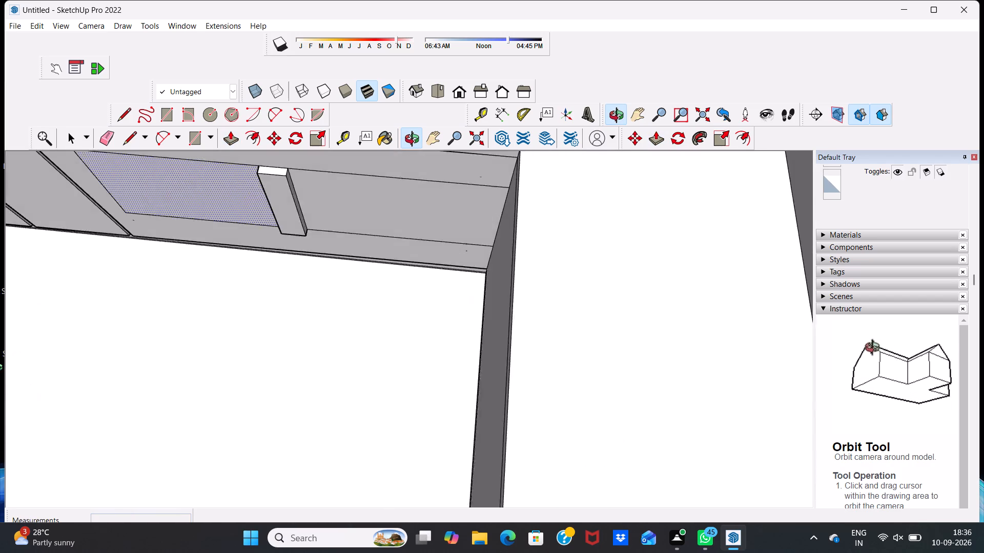
{"action": "middle_click_drag", "start_coordinate": [0, 369], "coordinate": [44, 271]}
{"action": "scroll", "coordinate": [45, 259], "scroll_direction": "up", "scroll_amount": 1}
{"action": "left_click", "coordinate": [161, 185]}
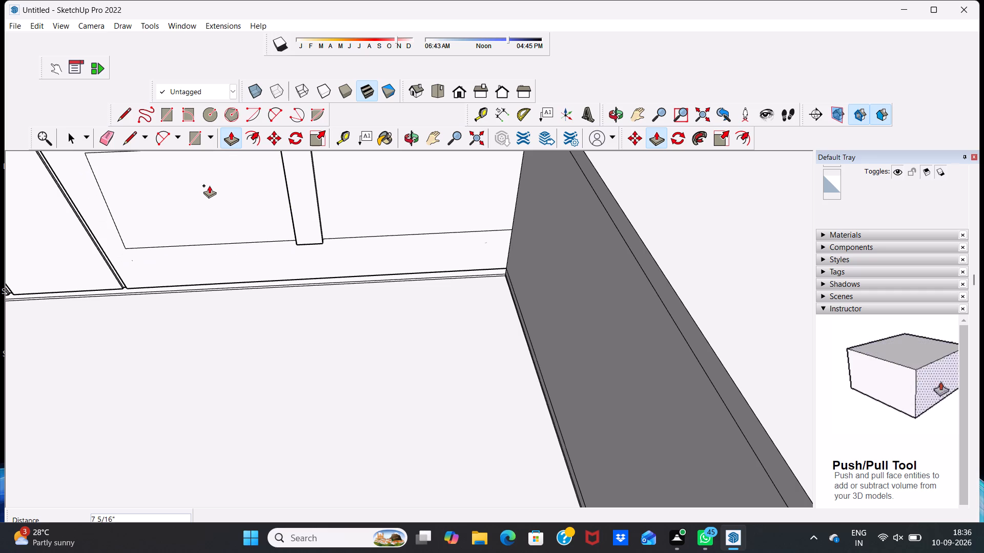
{"action": "key", "text": "space"}
{"action": "scroll", "coordinate": [137, 248], "scroll_direction": "up", "scroll_amount": 1}
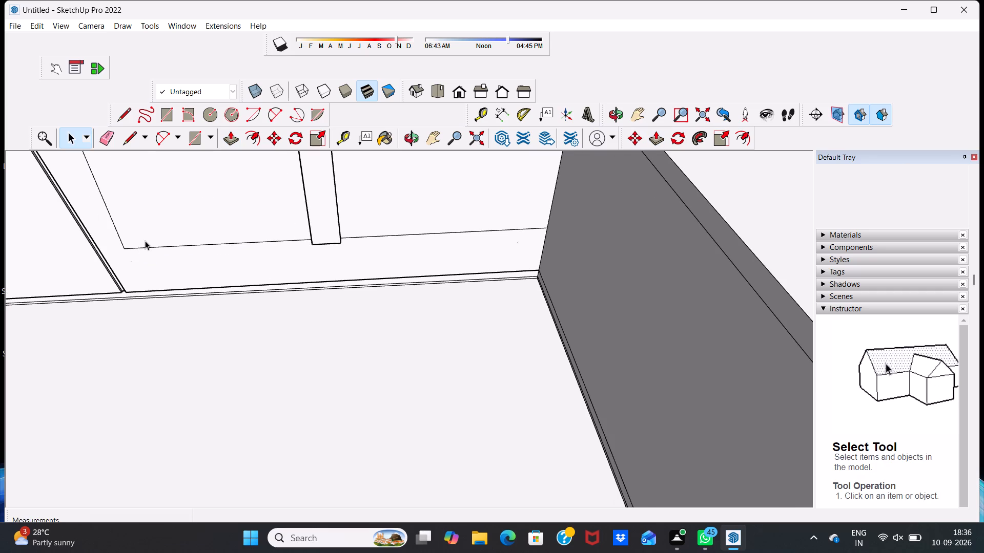
{"action": "left_click", "coordinate": [224, 132]}
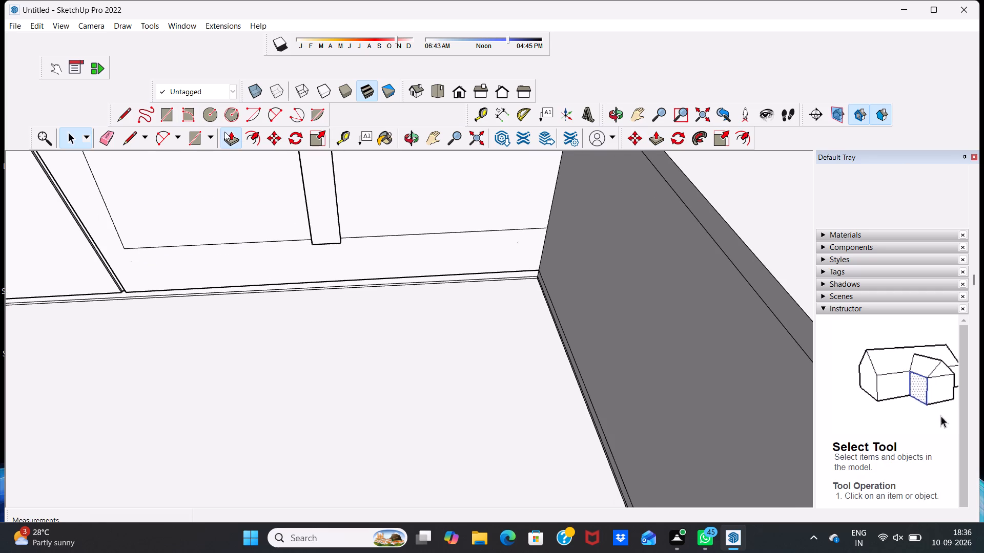
{"action": "left_click", "coordinate": [257, 218]}
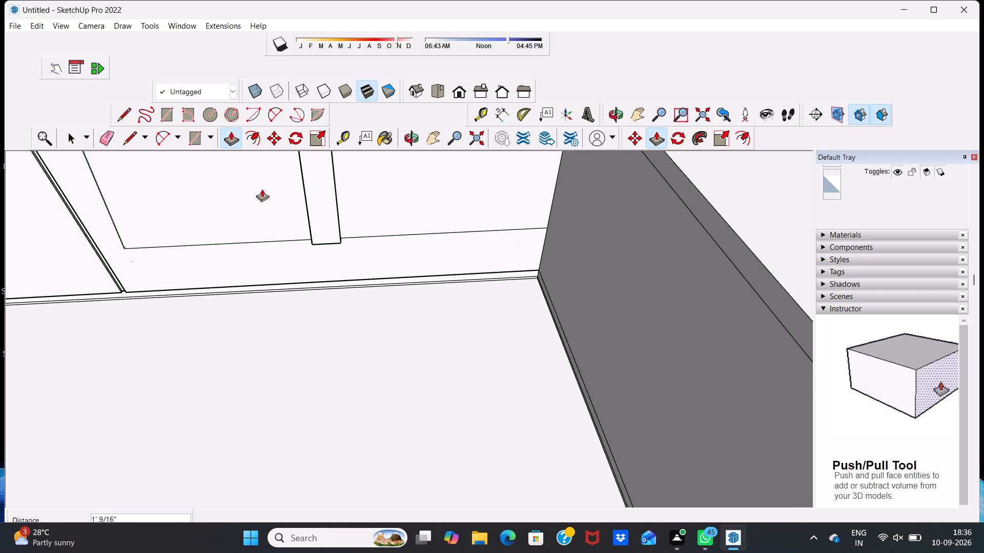
{"action": "left_click_drag", "start_coordinate": [252, 208], "coordinate": [254, 192]}
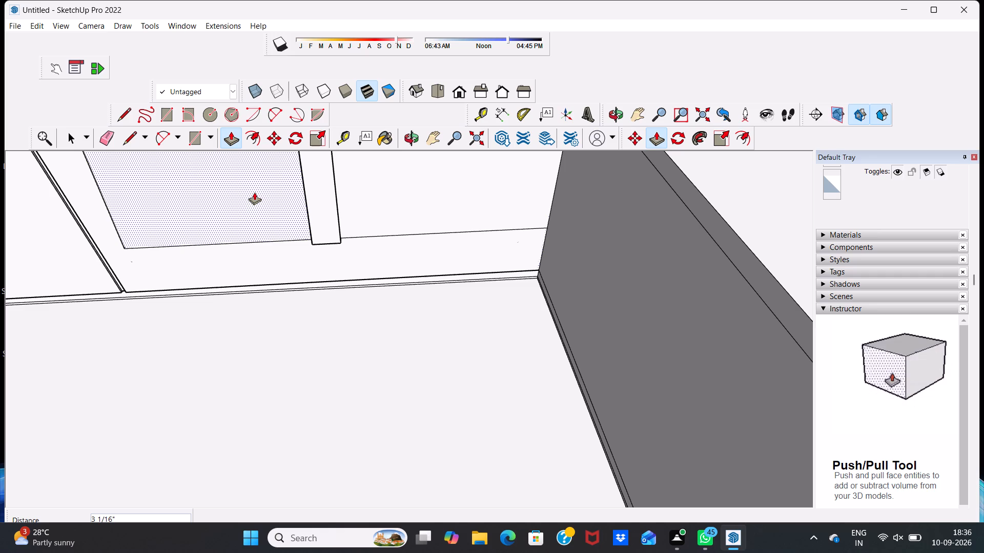
{"action": "key", "text": "1"}
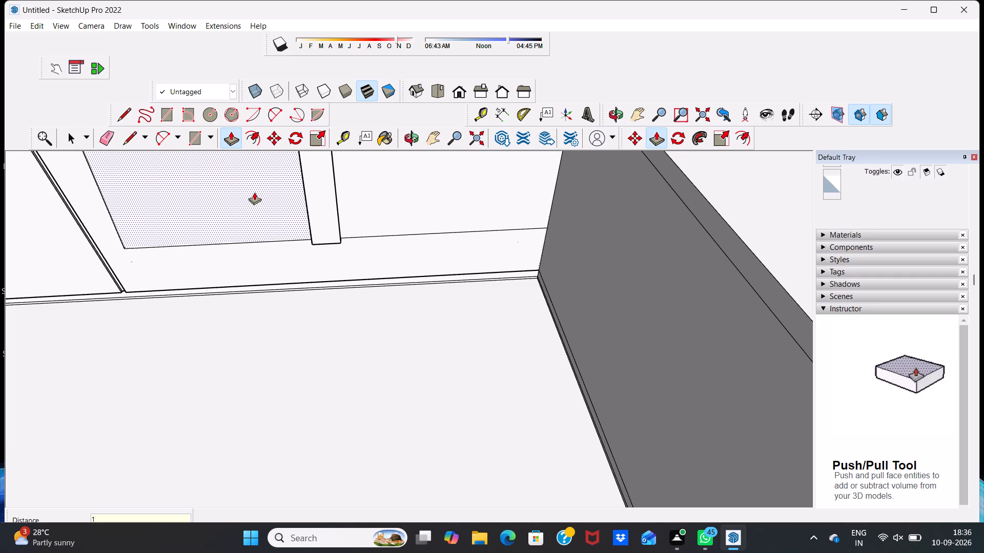
{"action": "key", "text": "shift+quotedbl"}
{"action": "key", "text": "Return"}
{"action": "scroll", "coordinate": [233, 178], "scroll_direction": "up", "scroll_amount": 2}
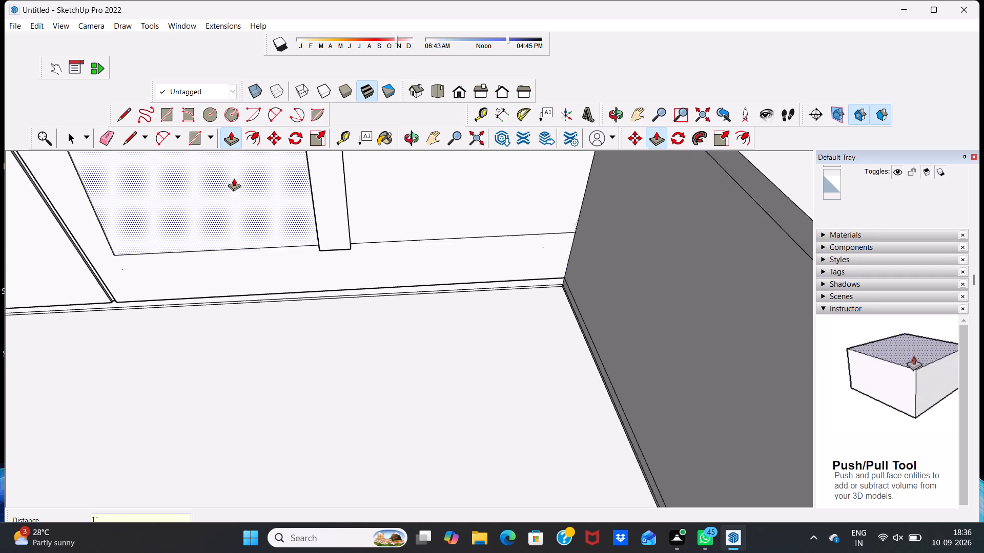
Push/Pull the recessed panel's section between the dividing strip and the counter's inside corner by 1".
{"action": "scroll", "coordinate": [234, 178], "scroll_direction": "up", "scroll_amount": 5}
{"action": "scroll", "coordinate": [191, 197], "scroll_direction": "up", "scroll_amount": 4}
{"action": "scroll", "coordinate": [167, 302], "scroll_direction": "up", "scroll_amount": 1}
{"action": "scroll", "coordinate": [309, 292], "scroll_direction": "down", "scroll_amount": 5}
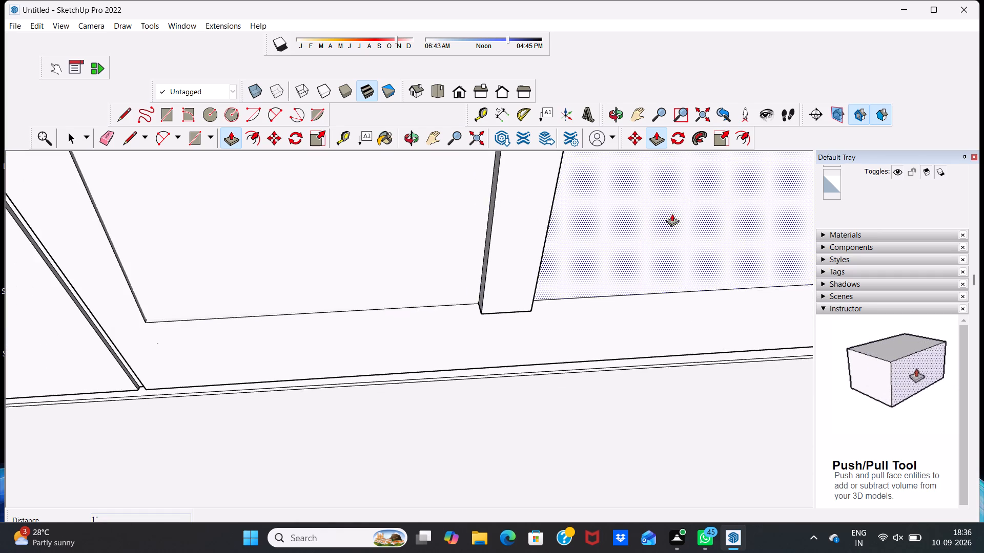
{"action": "scroll", "coordinate": [673, 208], "scroll_direction": "down", "scroll_amount": 2}
{"action": "scroll", "coordinate": [623, 230], "scroll_direction": "down", "scroll_amount": 4}
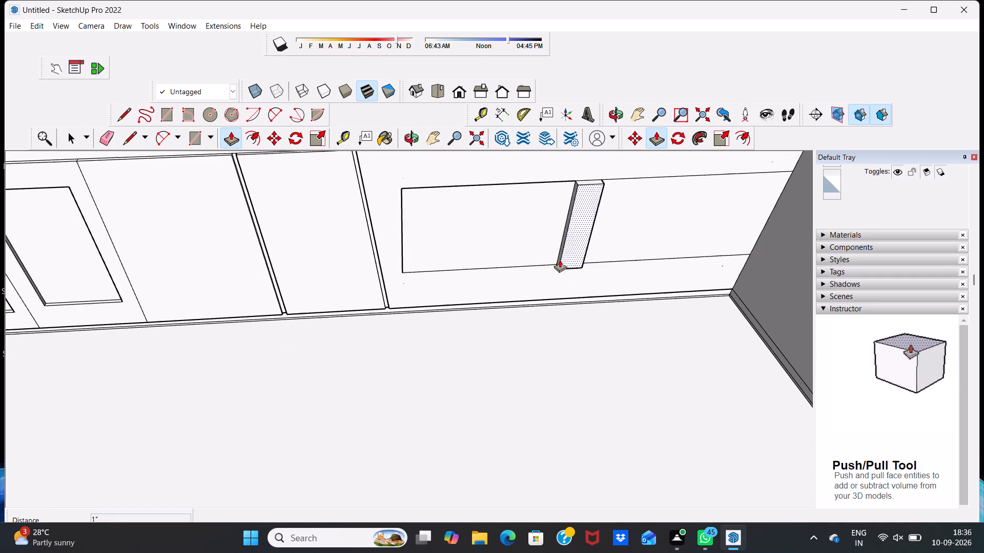
{"action": "scroll", "coordinate": [560, 260], "scroll_direction": "down", "scroll_amount": 8}
{"action": "left_click", "coordinate": [563, 244]}
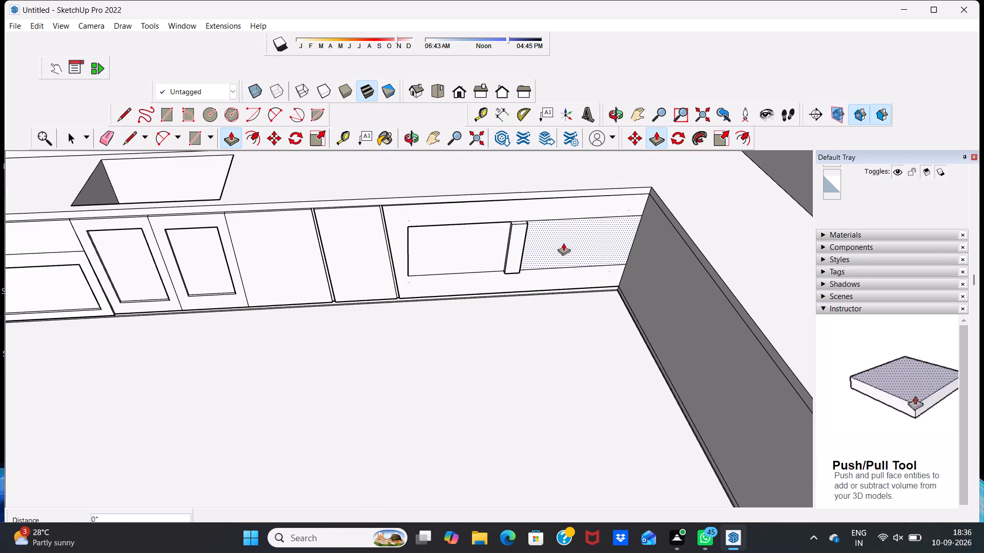
{"action": "type", "text": "1\""}
{"action": "key", "text": "Return"}
{"action": "scroll", "coordinate": [572, 205], "scroll_direction": "down", "scroll_amount": 5}
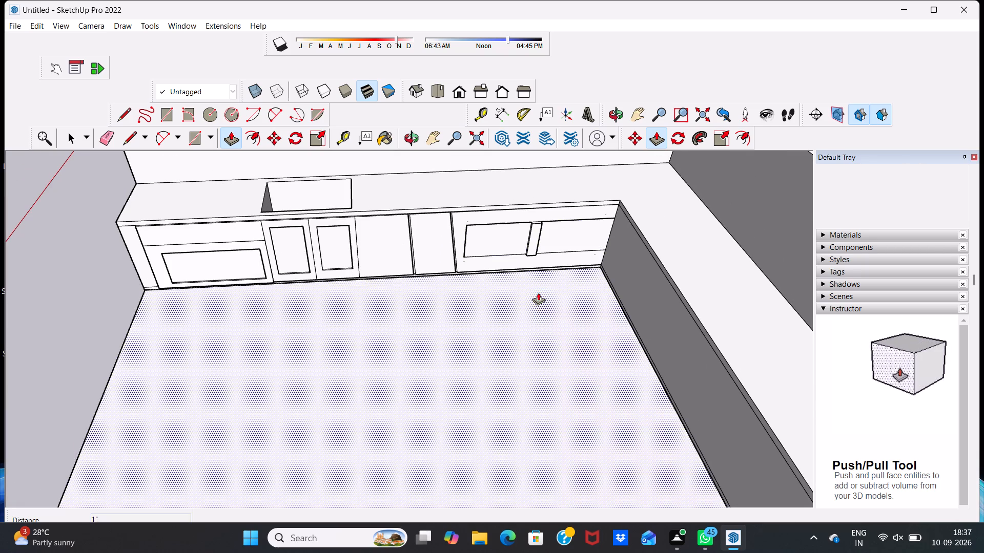
Examine the whole room, the framed fronts and the counter's plain other leg from several angles.
{"action": "middle_click_drag", "start_coordinate": [538, 229], "coordinate": [271, 305]}
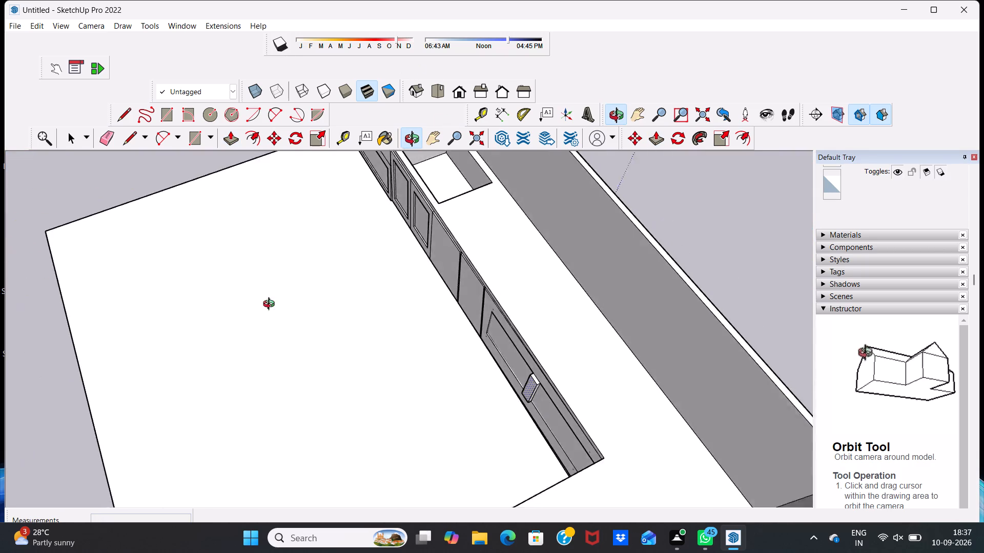
{"action": "middle_click_drag", "start_coordinate": [271, 305], "coordinate": [543, 439]}
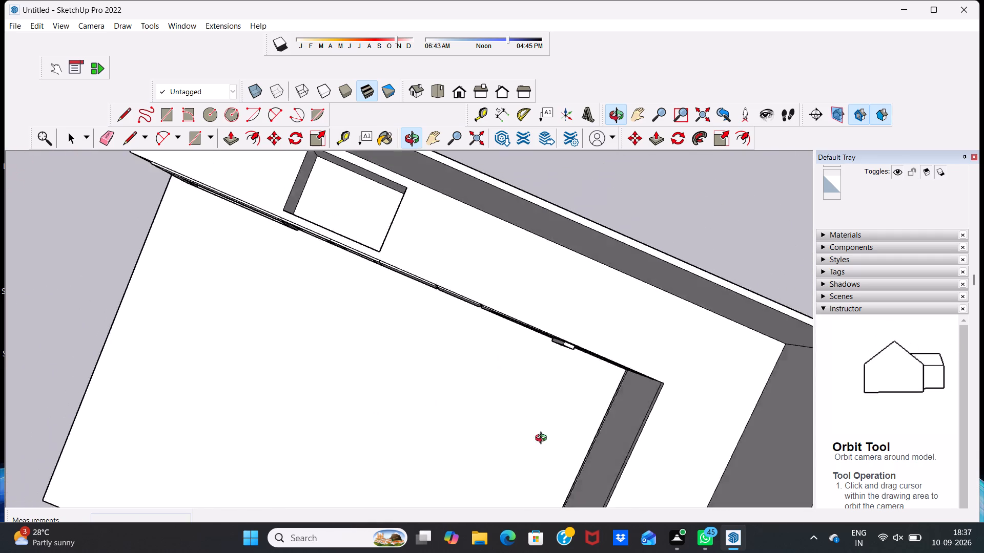
{"action": "middle_click_drag", "start_coordinate": [543, 439], "coordinate": [463, 313]}
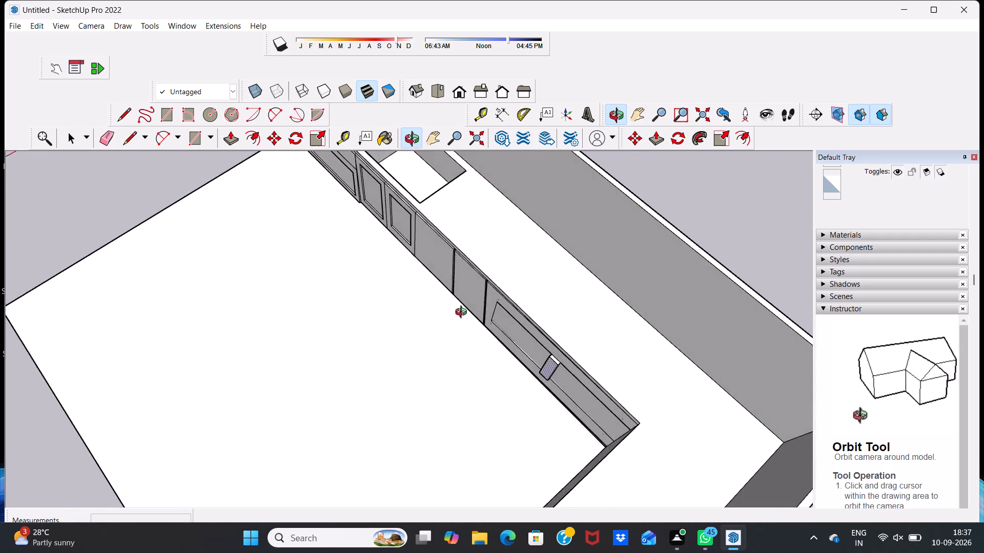
{"action": "middle_click_drag", "start_coordinate": [463, 313], "coordinate": [482, 262]}
{"action": "scroll", "coordinate": [335, 346], "scroll_direction": "down", "scroll_amount": 8}
{"action": "scroll", "coordinate": [355, 383], "scroll_direction": "down", "scroll_amount": 1}
{"action": "middle_click_drag", "start_coordinate": [351, 380], "coordinate": [689, 294]}
{"action": "scroll", "coordinate": [542, 506], "scroll_direction": "up", "scroll_amount": 4}
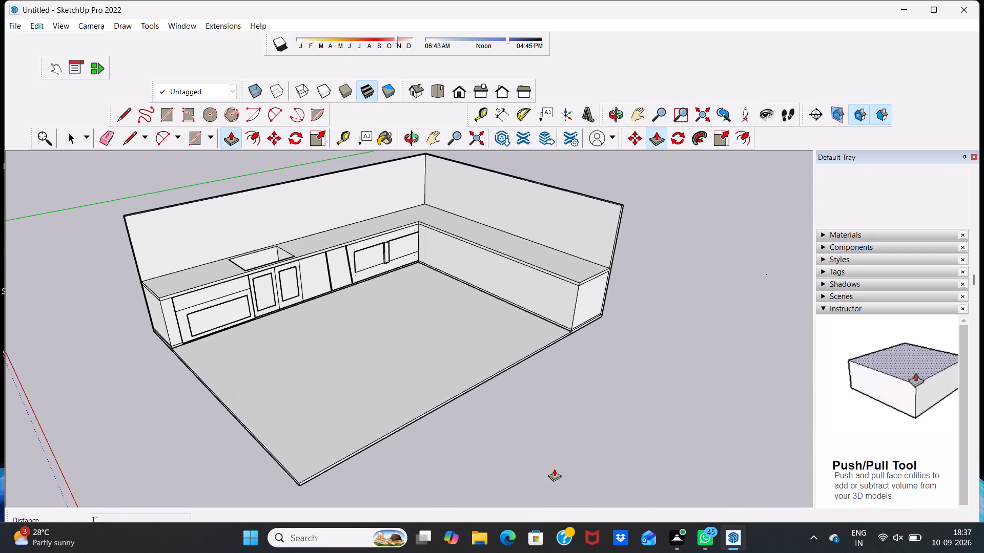
{"action": "left_click", "coordinate": [0, 0]}
{"action": "key", "text": "space"}
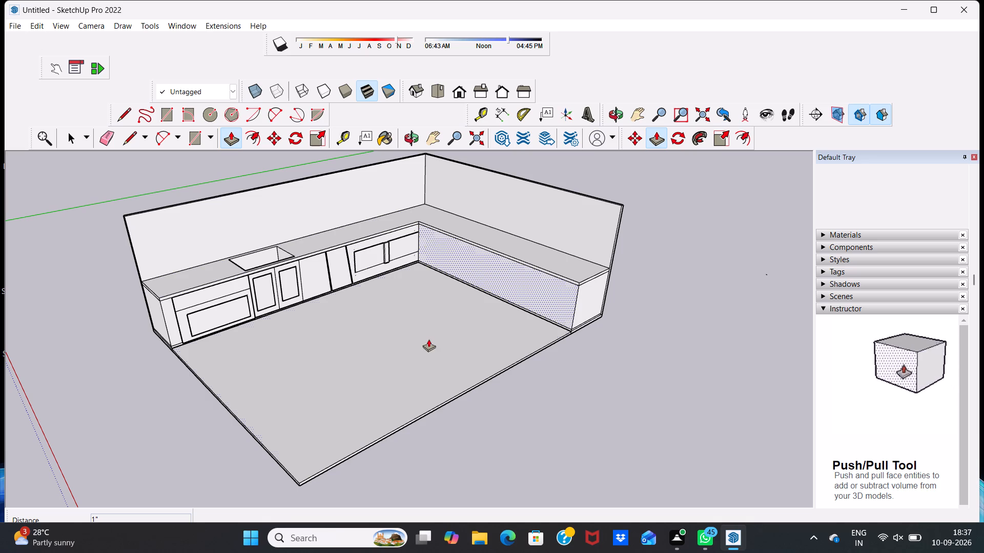
{"action": "key", "text": "space"}
{"action": "key", "text": "space"}
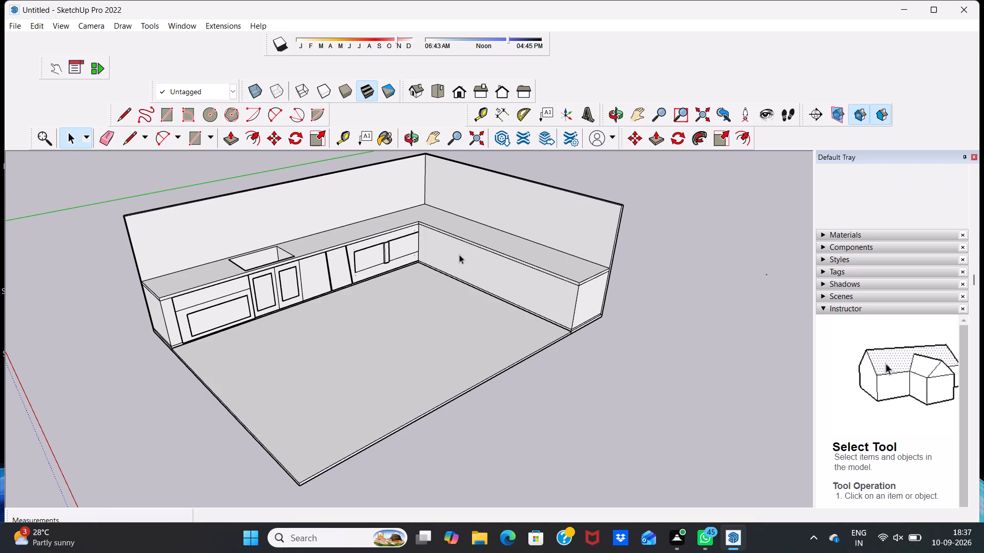
{"action": "middle_click_drag", "start_coordinate": [459, 254], "coordinate": [604, 352]}
{"action": "scroll", "coordinate": [306, 235], "scroll_direction": "up", "scroll_amount": 4}
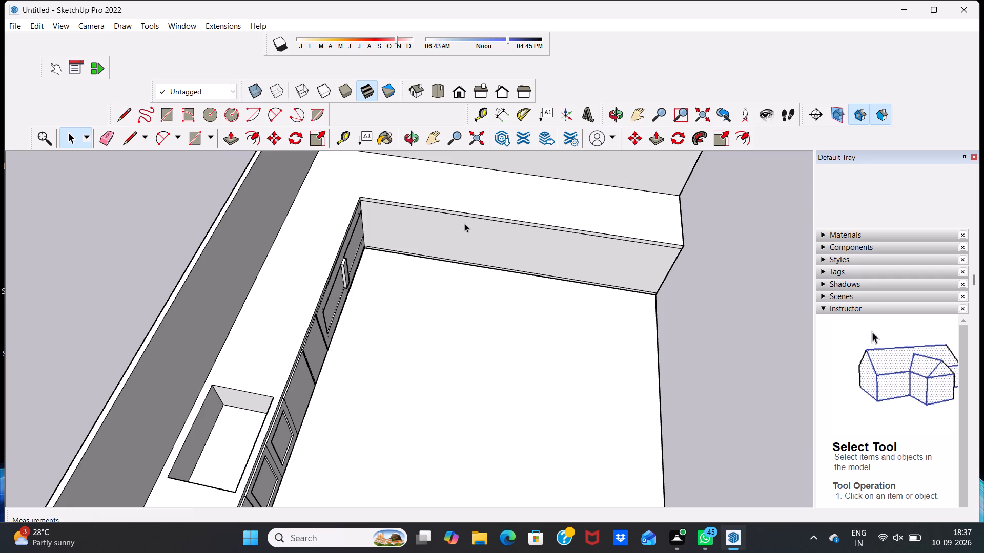
{"action": "scroll", "coordinate": [394, 259], "scroll_direction": "up", "scroll_amount": 3}
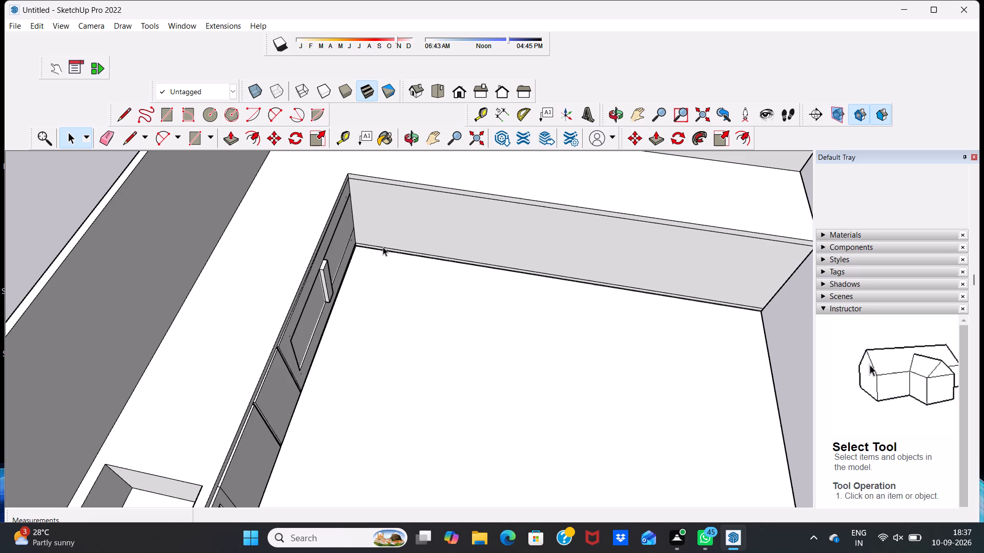
{"action": "scroll", "coordinate": [383, 247], "scroll_direction": "down", "scroll_amount": 4}
{"action": "scroll", "coordinate": [469, 220], "scroll_direction": "up", "scroll_amount": 3}
{"action": "scroll", "coordinate": [469, 220], "scroll_direction": "down", "scroll_amount": 10}
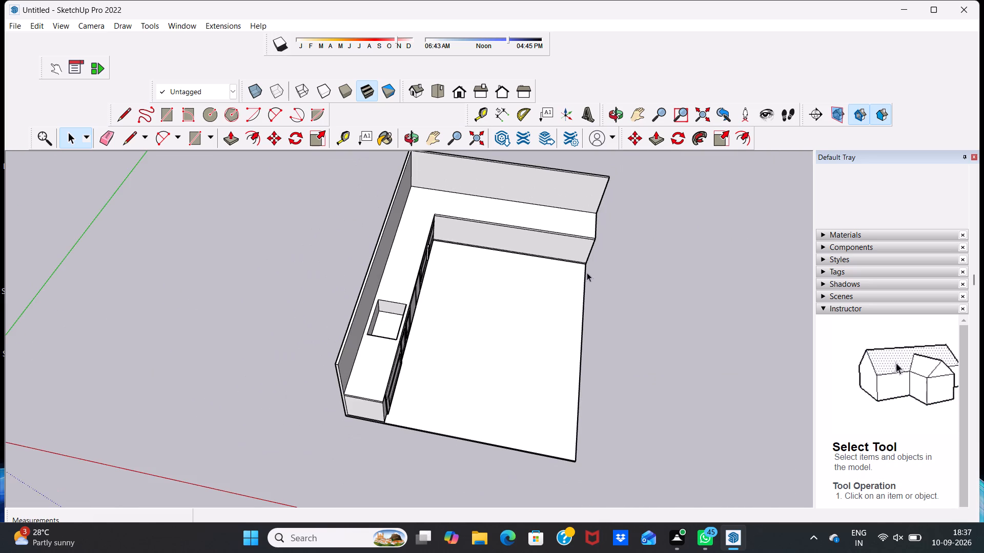
{"action": "scroll", "coordinate": [575, 285], "scroll_direction": "down", "scroll_amount": 1}
{"action": "scroll", "coordinate": [552, 281], "scroll_direction": "up", "scroll_amount": 5}
{"action": "scroll", "coordinate": [483, 223], "scroll_direction": "up", "scroll_amount": 4}
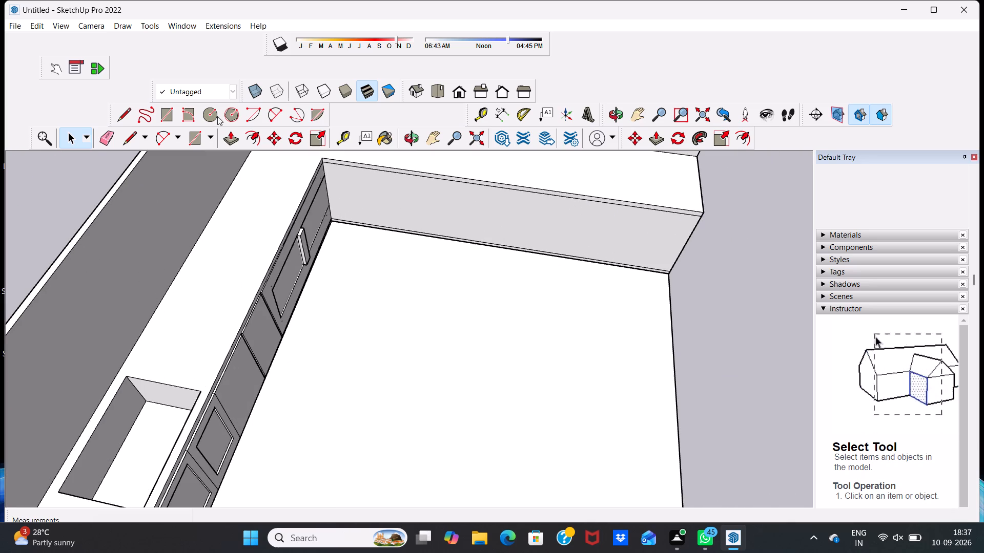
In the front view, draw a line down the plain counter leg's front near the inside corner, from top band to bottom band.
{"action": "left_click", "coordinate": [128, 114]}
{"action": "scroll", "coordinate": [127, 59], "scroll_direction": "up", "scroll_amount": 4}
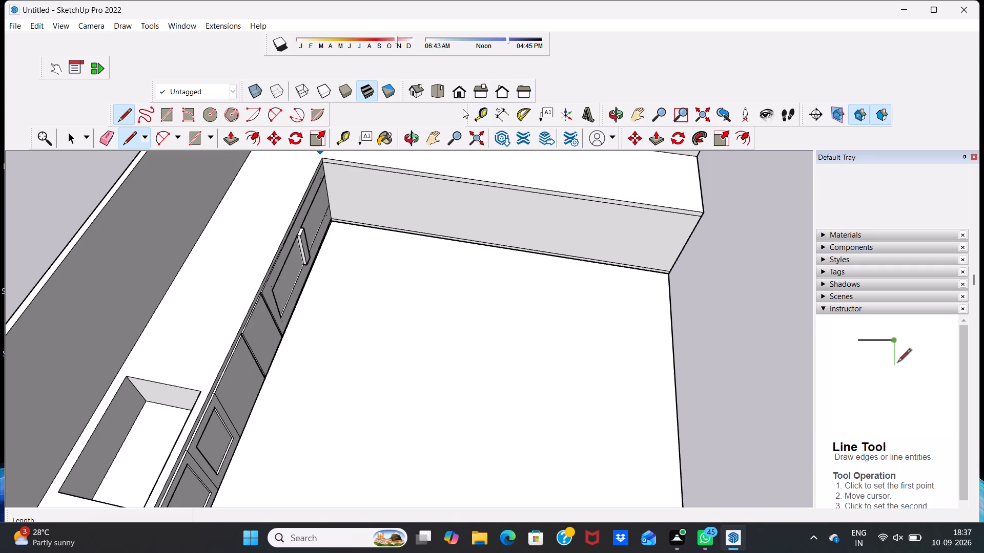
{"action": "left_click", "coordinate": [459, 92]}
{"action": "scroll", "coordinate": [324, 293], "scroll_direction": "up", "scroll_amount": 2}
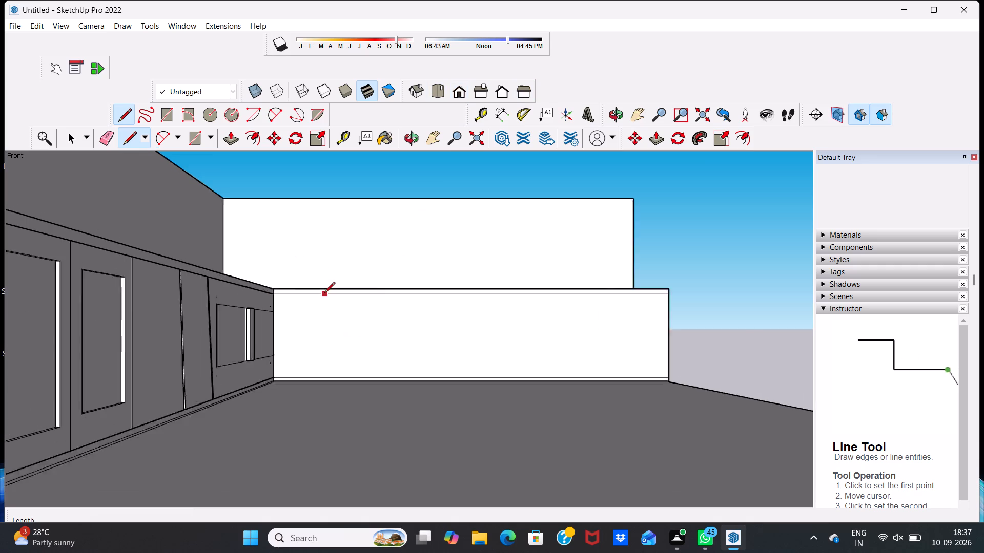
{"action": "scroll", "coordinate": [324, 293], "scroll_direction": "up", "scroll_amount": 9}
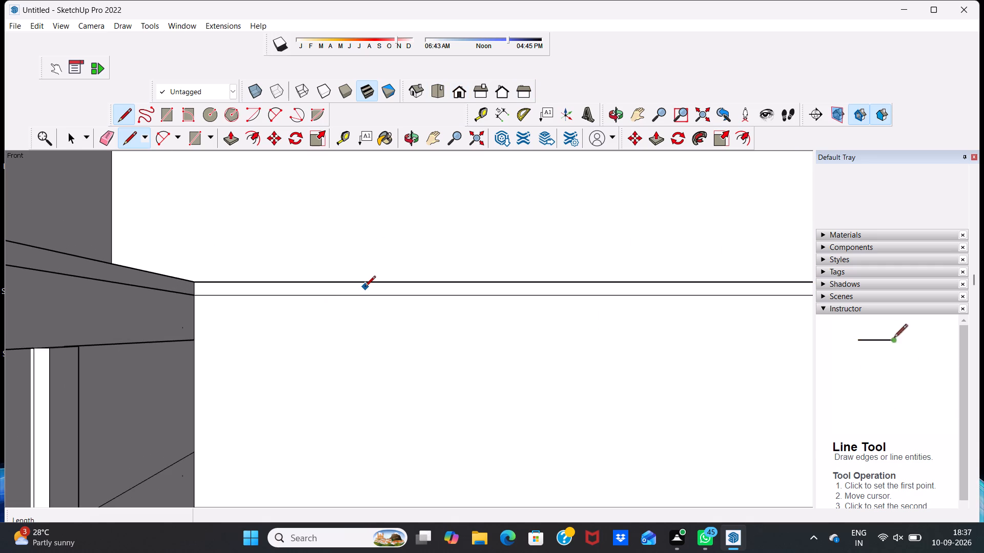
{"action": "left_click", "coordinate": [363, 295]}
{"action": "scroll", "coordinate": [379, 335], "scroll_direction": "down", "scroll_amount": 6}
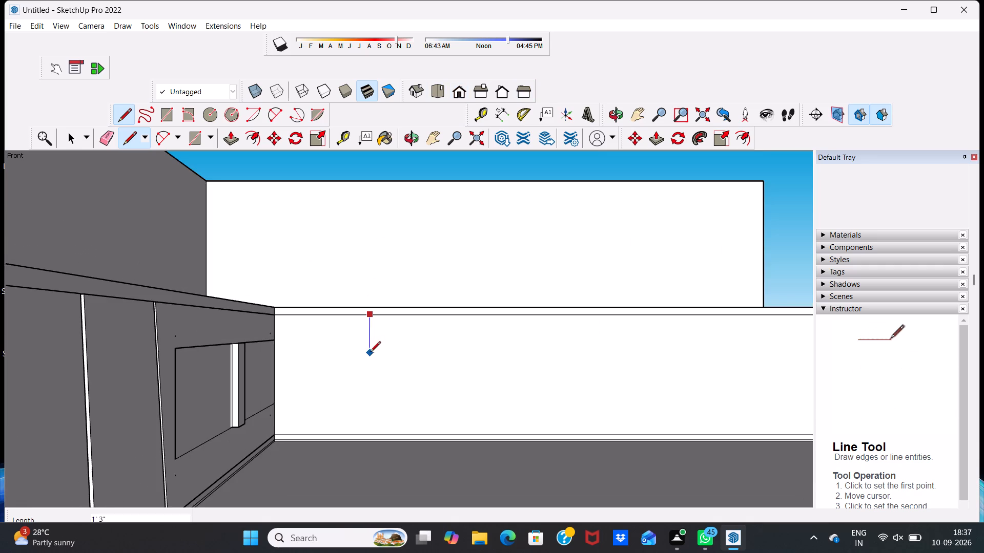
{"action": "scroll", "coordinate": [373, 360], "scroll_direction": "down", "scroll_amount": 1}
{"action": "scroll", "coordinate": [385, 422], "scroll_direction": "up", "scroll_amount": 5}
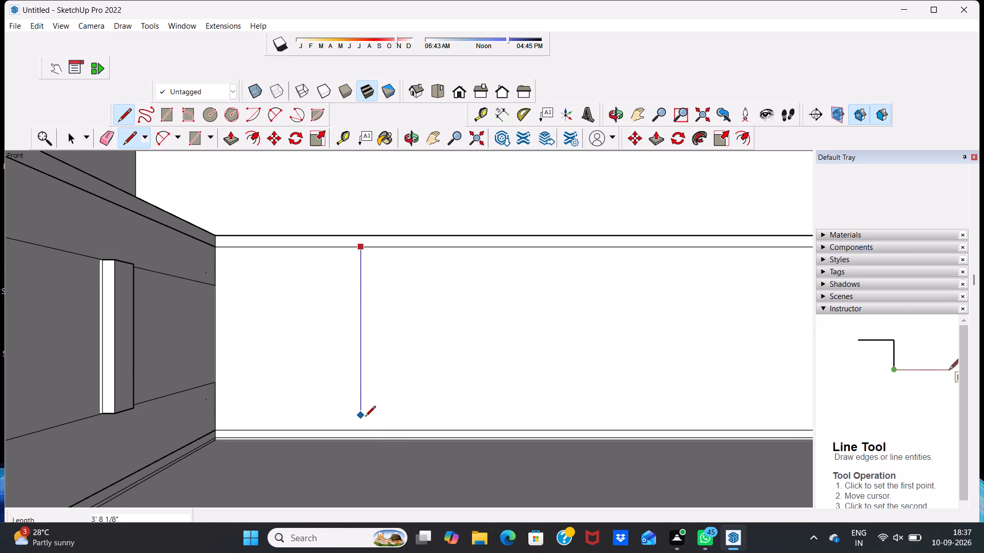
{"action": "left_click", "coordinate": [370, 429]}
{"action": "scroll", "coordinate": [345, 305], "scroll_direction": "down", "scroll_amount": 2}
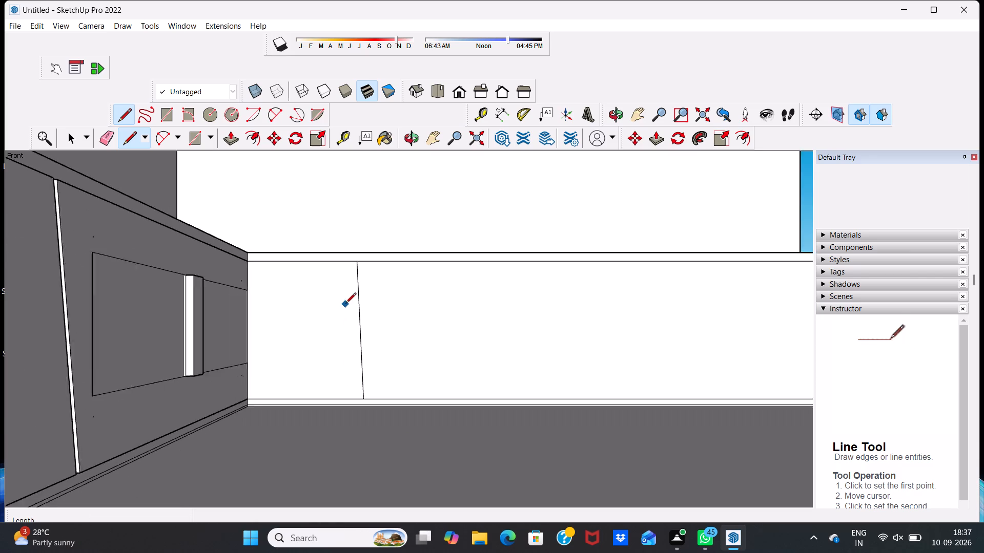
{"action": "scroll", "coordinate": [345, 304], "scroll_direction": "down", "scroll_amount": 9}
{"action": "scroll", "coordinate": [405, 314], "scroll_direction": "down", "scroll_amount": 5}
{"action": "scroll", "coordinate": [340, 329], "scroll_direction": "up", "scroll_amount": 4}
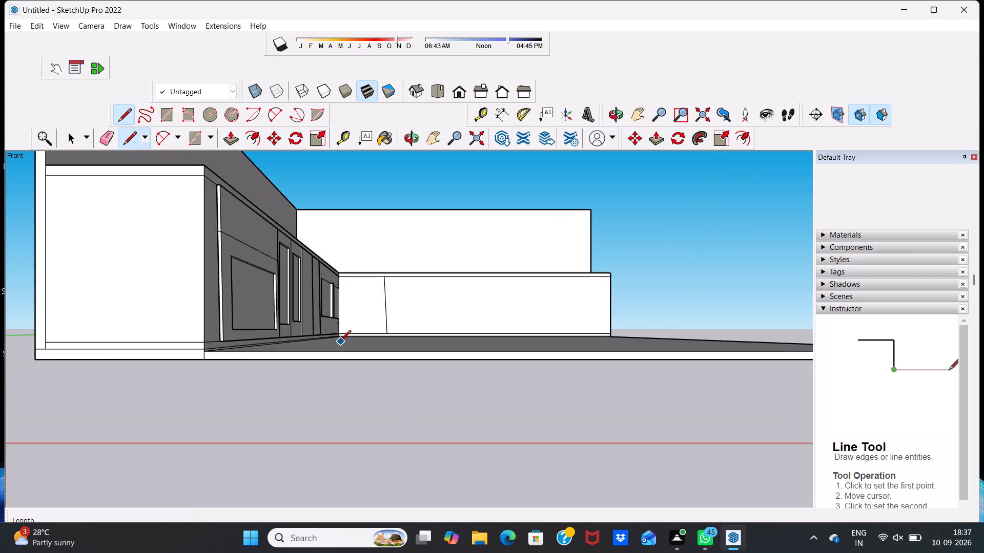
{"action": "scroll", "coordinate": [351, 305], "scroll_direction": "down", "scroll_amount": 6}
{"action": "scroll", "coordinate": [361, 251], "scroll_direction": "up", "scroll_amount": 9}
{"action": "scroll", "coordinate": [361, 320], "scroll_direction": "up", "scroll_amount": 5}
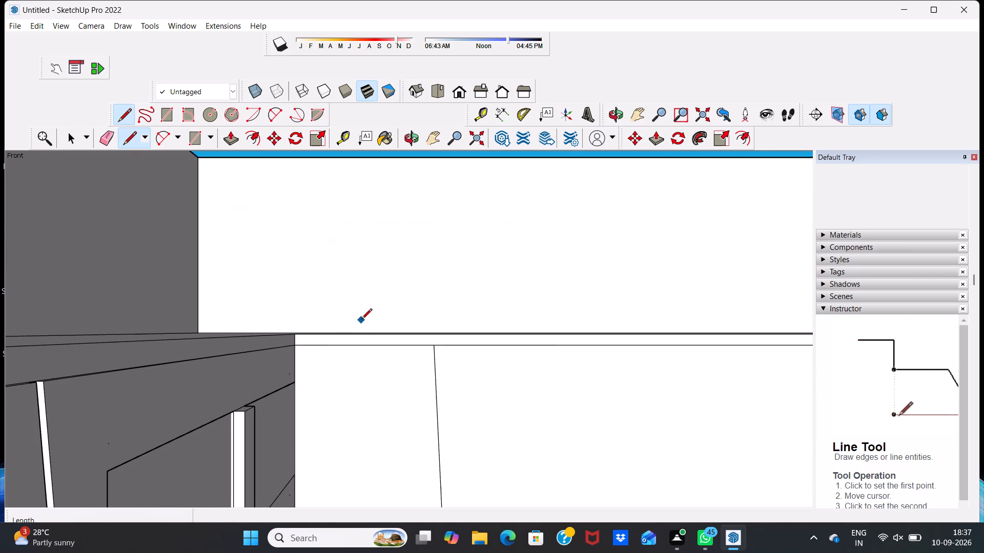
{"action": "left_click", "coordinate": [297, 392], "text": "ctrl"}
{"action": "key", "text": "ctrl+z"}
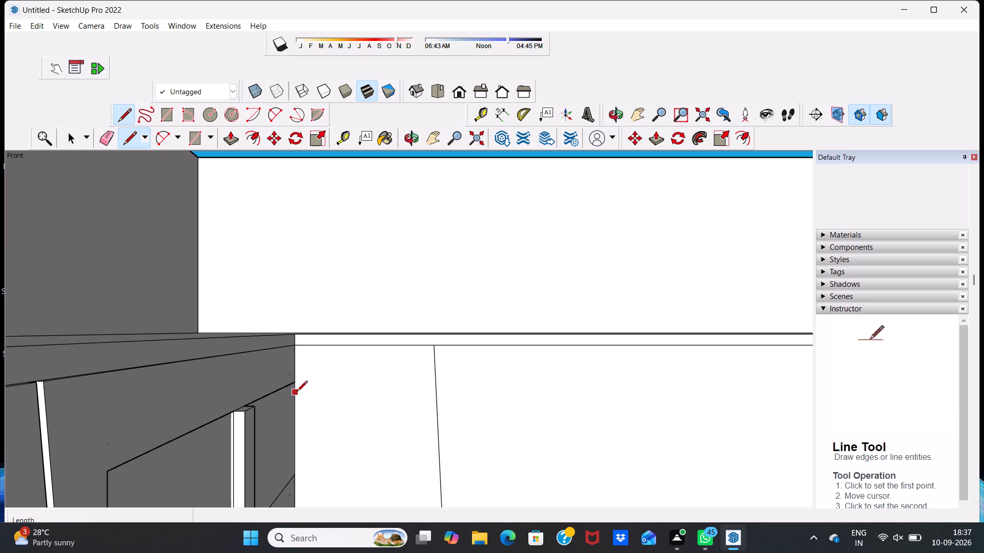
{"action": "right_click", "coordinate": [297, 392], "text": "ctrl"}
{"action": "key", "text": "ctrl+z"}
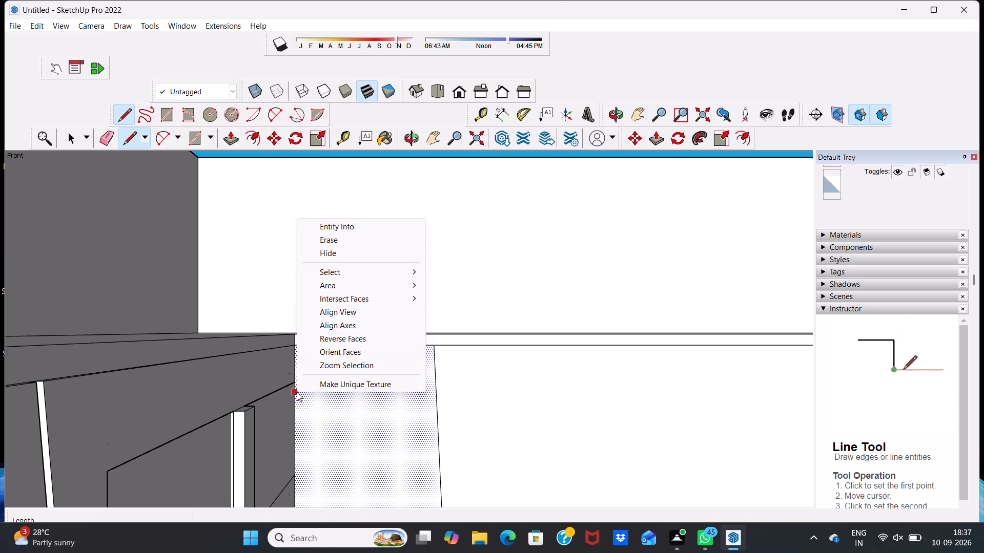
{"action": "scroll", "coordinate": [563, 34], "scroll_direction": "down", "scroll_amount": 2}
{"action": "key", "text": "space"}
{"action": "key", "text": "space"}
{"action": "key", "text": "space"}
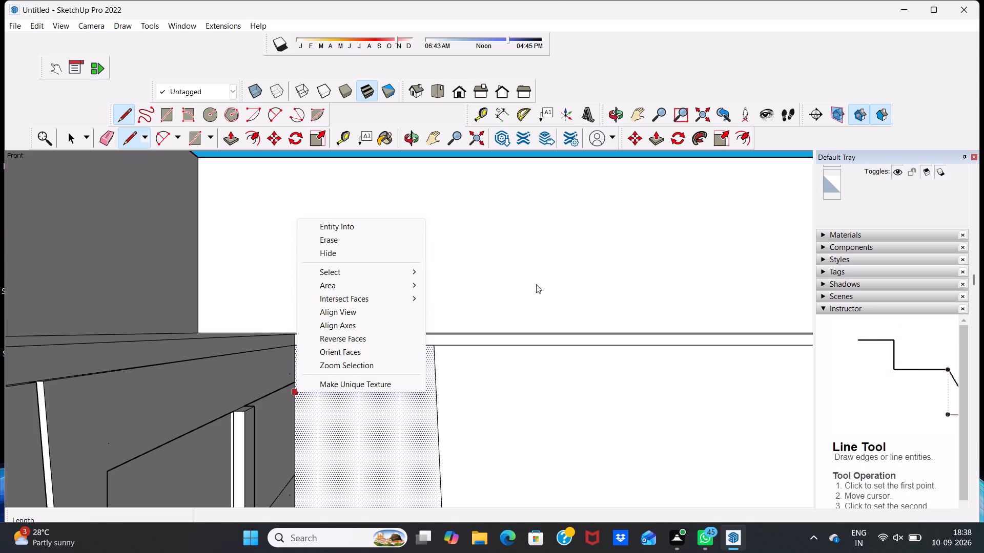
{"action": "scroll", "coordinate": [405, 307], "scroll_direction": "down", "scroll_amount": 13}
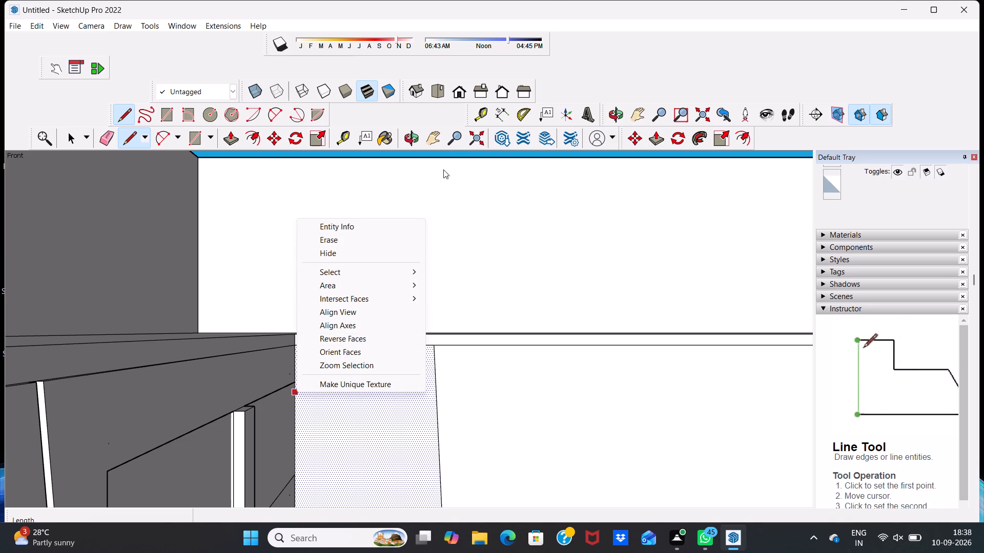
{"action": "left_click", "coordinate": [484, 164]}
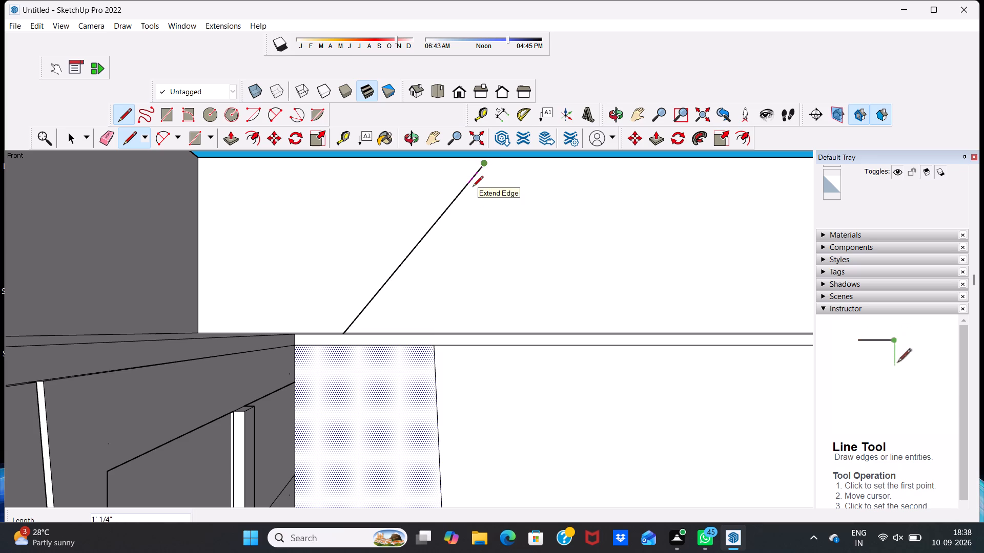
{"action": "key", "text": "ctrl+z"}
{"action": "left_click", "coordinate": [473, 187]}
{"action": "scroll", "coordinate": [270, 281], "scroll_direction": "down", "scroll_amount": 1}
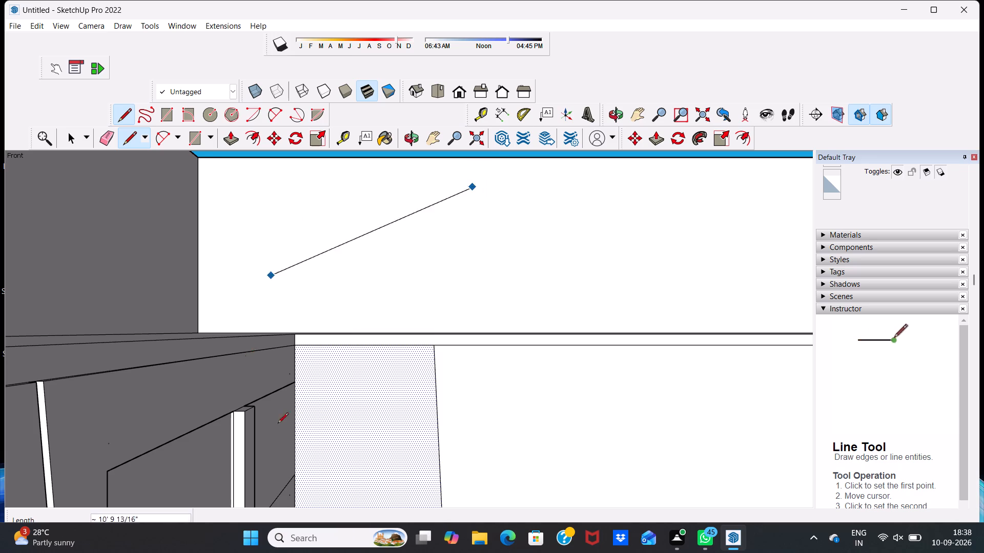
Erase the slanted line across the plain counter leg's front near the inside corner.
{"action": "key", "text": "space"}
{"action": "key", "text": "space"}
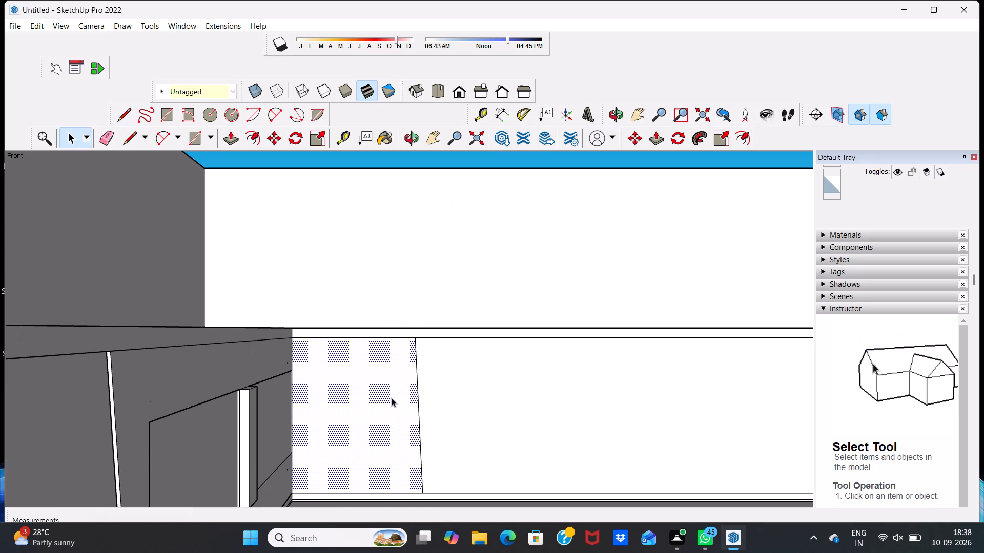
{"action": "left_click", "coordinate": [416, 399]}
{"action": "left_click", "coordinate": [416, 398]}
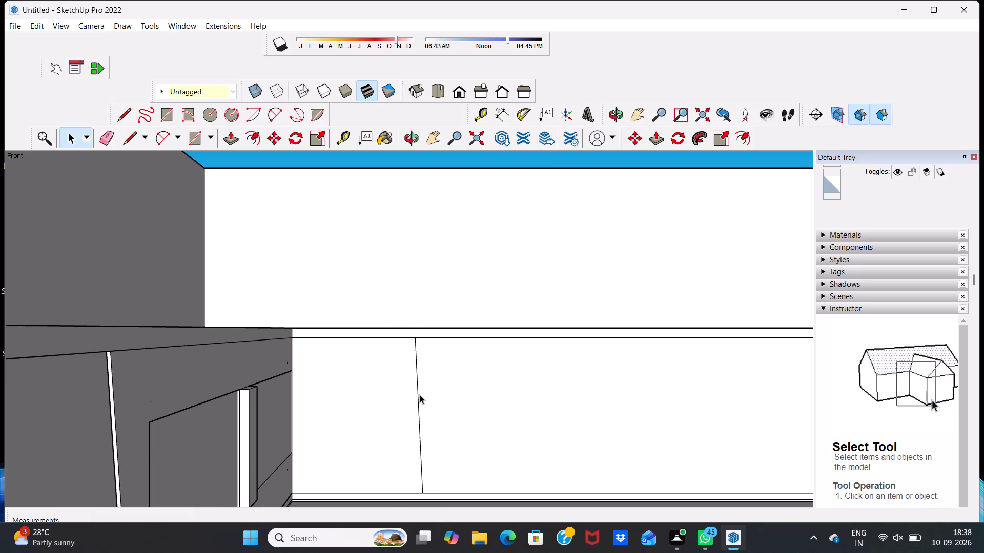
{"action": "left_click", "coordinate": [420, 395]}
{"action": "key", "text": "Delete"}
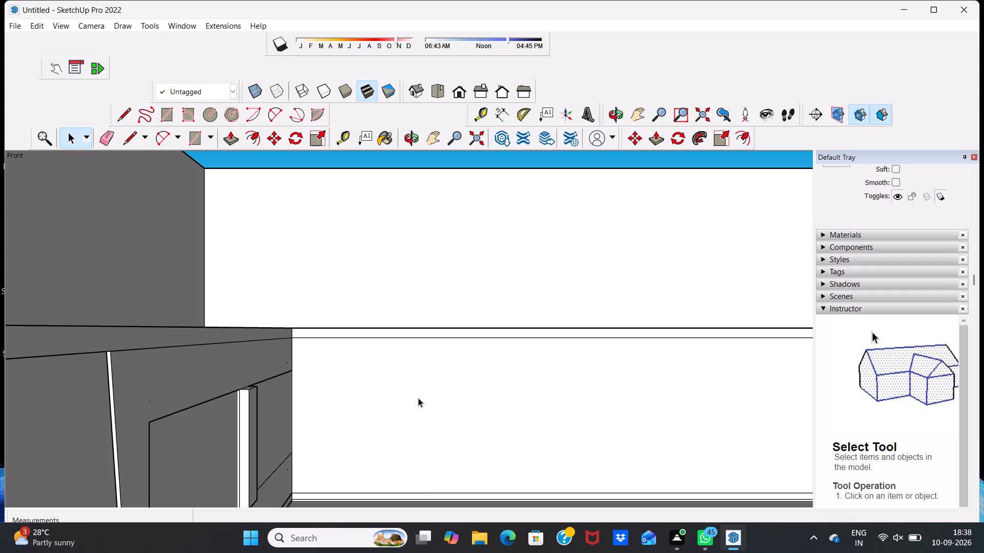
Place a vertical guide on the plain counter leg's front, about 3' 11" from the inside corner edge.
{"action": "left_click", "coordinate": [349, 141]}
{"action": "left_click", "coordinate": [291, 399]}
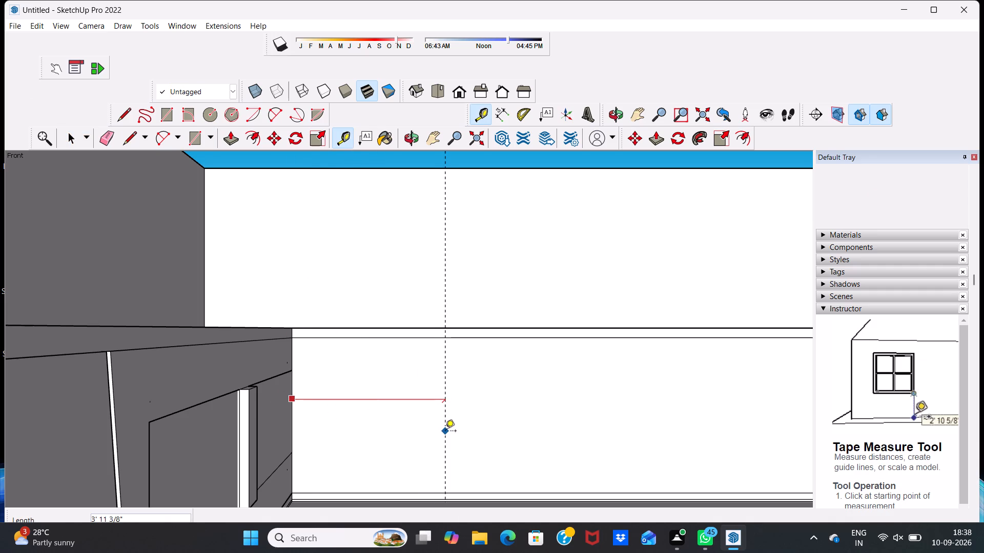
{"action": "left_click", "coordinate": [445, 432]}
Place a second vertical guide on the plain counter front, about 9' 6" from the first guide, towards the counter's open end.
{"action": "scroll", "coordinate": [431, 395], "scroll_direction": "down", "scroll_amount": 7}
{"action": "scroll", "coordinate": [469, 385], "scroll_direction": "up", "scroll_amount": 1}
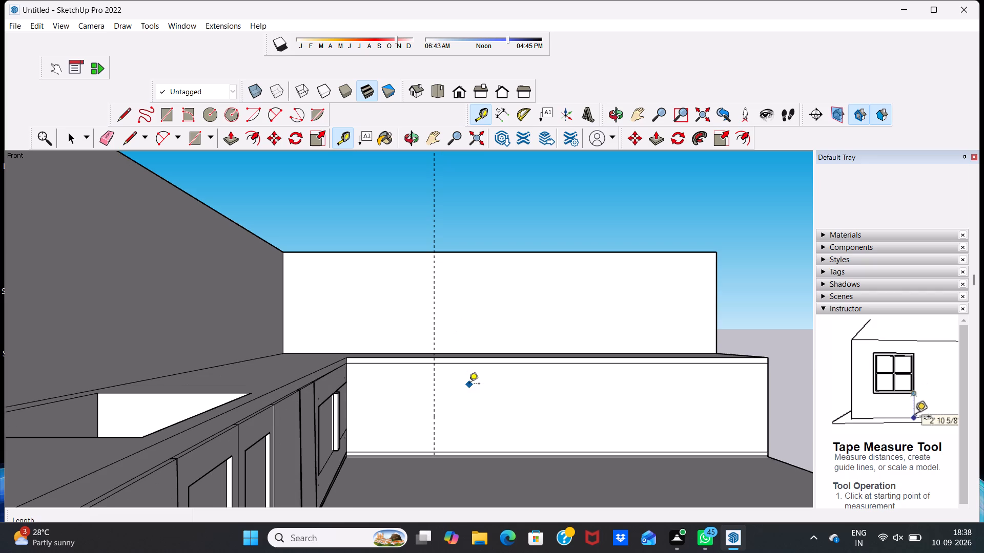
{"action": "left_click", "coordinate": [437, 403]}
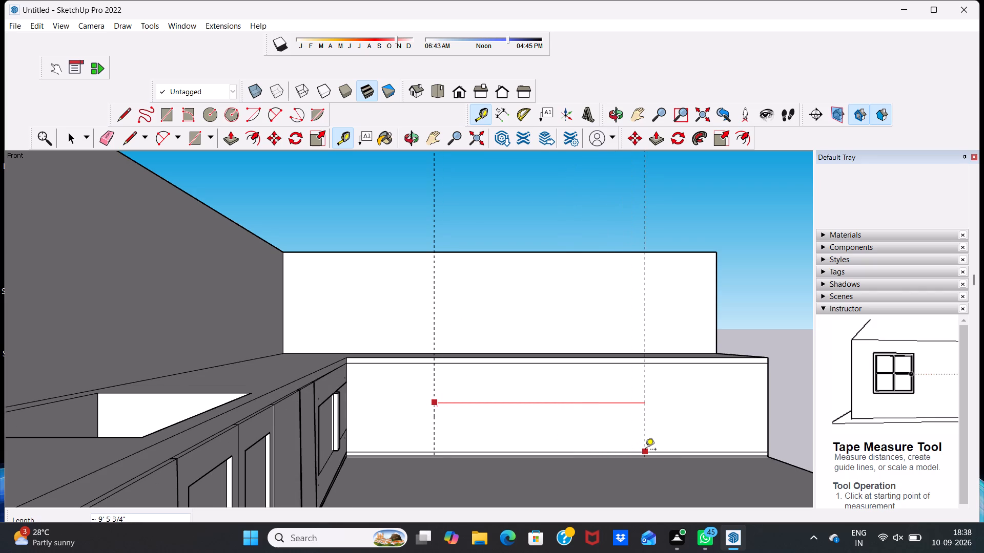
{"action": "left_click", "coordinate": [645, 450]}
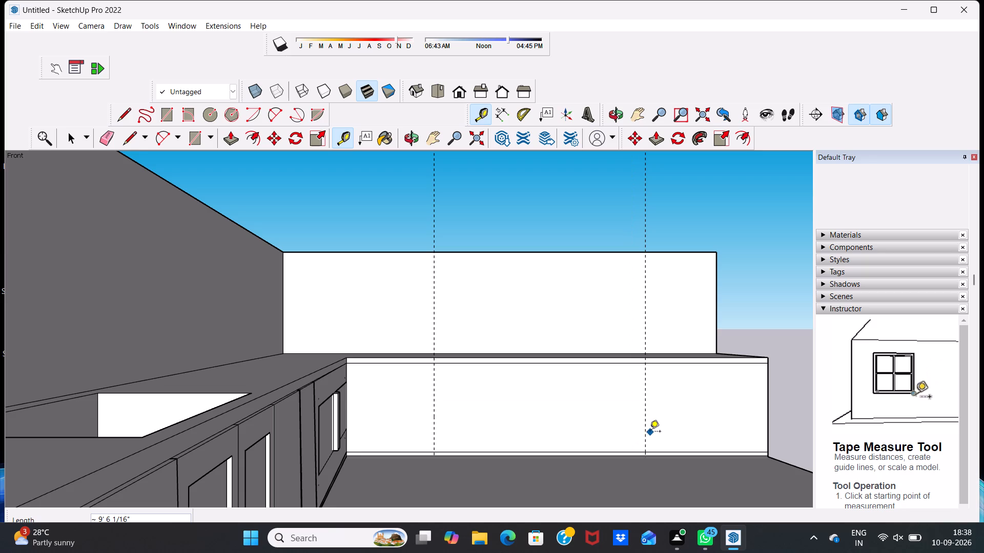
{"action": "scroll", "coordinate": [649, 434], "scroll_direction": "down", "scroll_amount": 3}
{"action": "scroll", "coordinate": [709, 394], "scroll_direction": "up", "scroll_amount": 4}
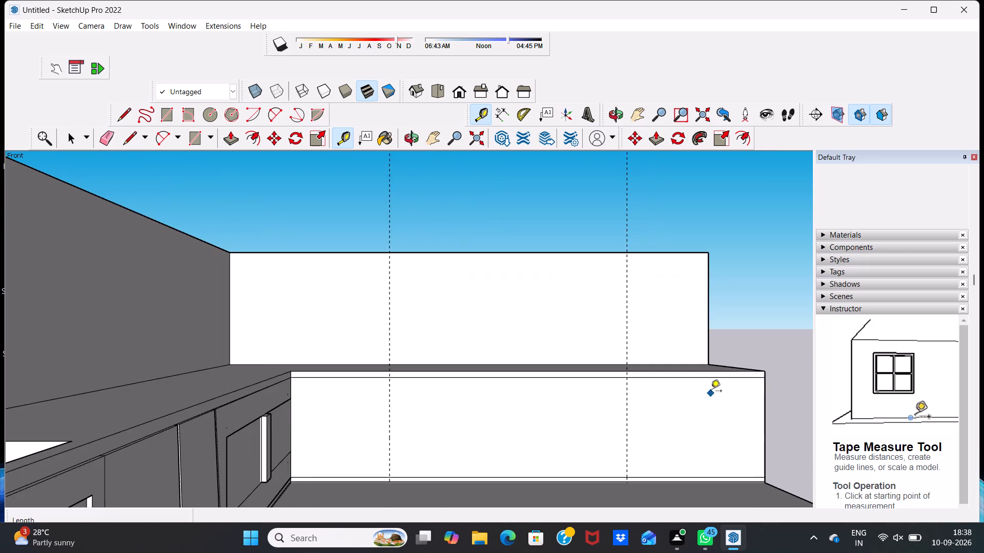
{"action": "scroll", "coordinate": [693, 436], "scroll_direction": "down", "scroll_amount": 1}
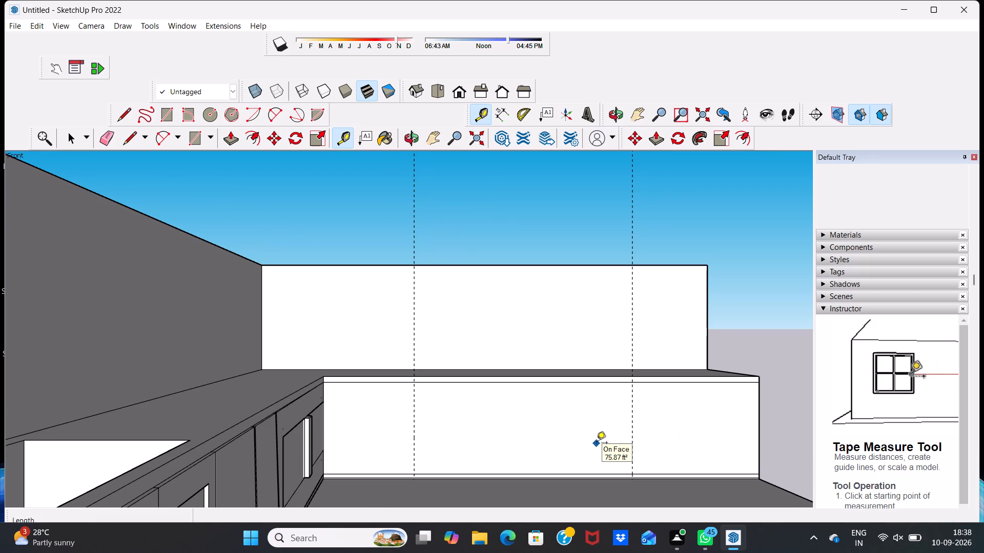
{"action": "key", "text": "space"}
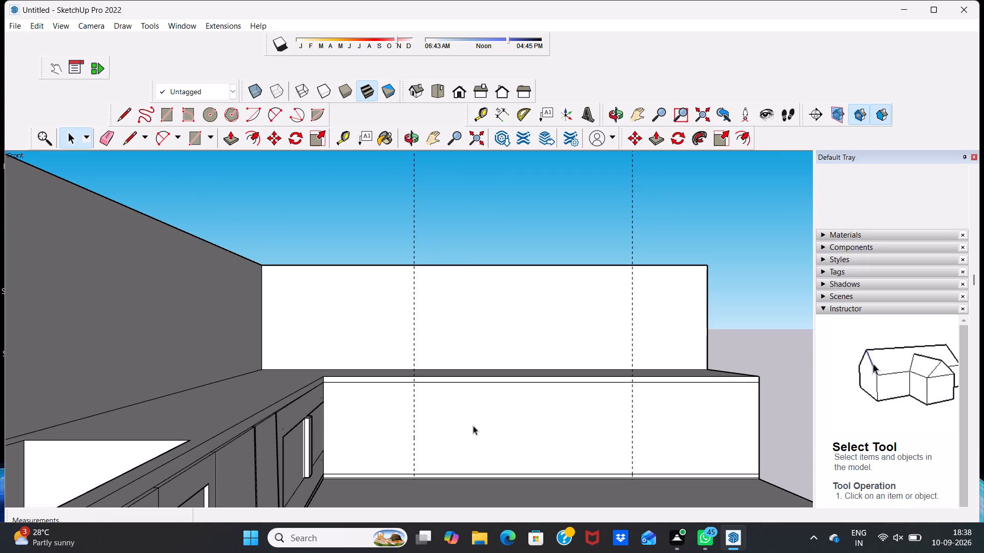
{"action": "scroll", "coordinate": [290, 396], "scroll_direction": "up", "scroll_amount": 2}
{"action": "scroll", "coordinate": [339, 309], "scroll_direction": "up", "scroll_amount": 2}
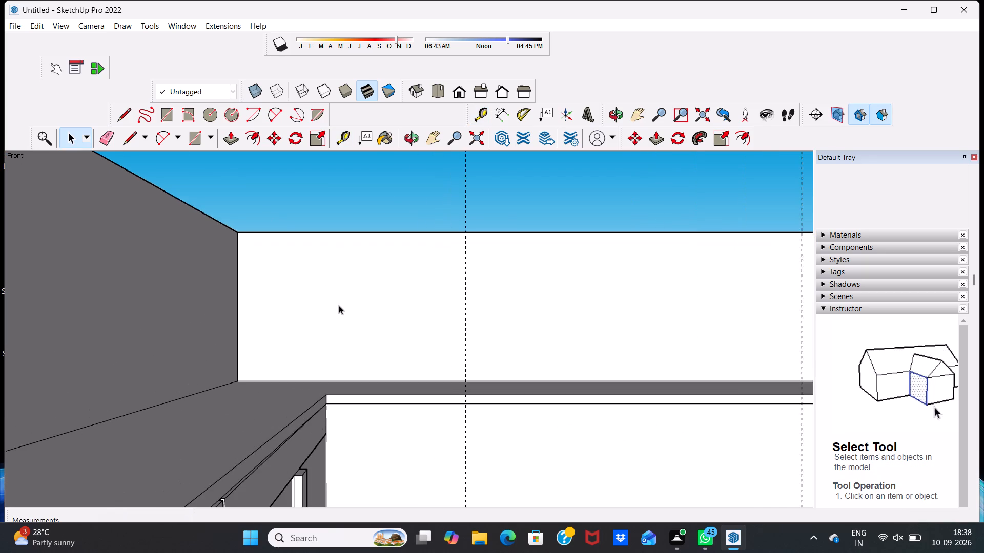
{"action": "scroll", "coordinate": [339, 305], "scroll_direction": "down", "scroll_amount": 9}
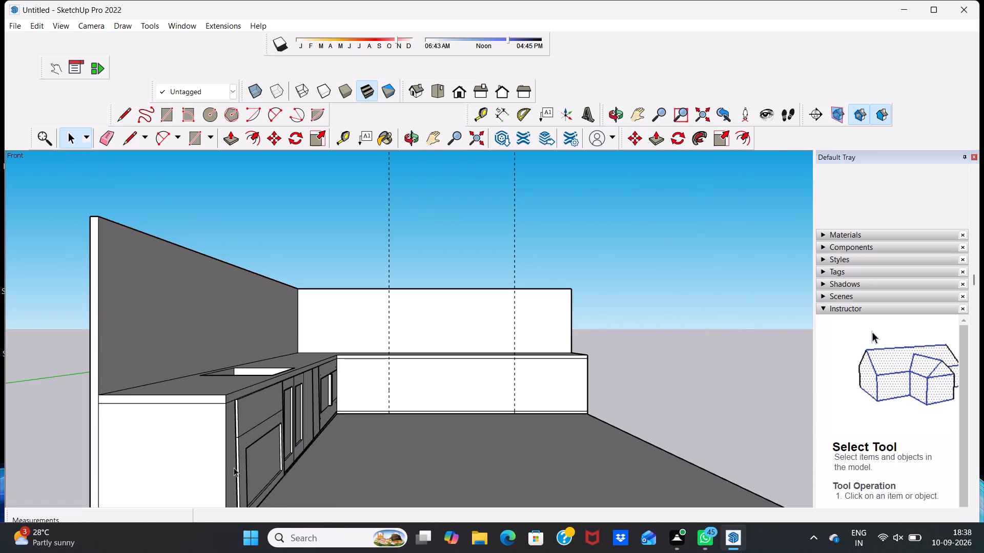
Draw a vertical line along the guide nearer the inside corner on the plain counter front, from bottom band to top band.
{"action": "middle_click_drag", "start_coordinate": [235, 465], "coordinate": [155, 497]}
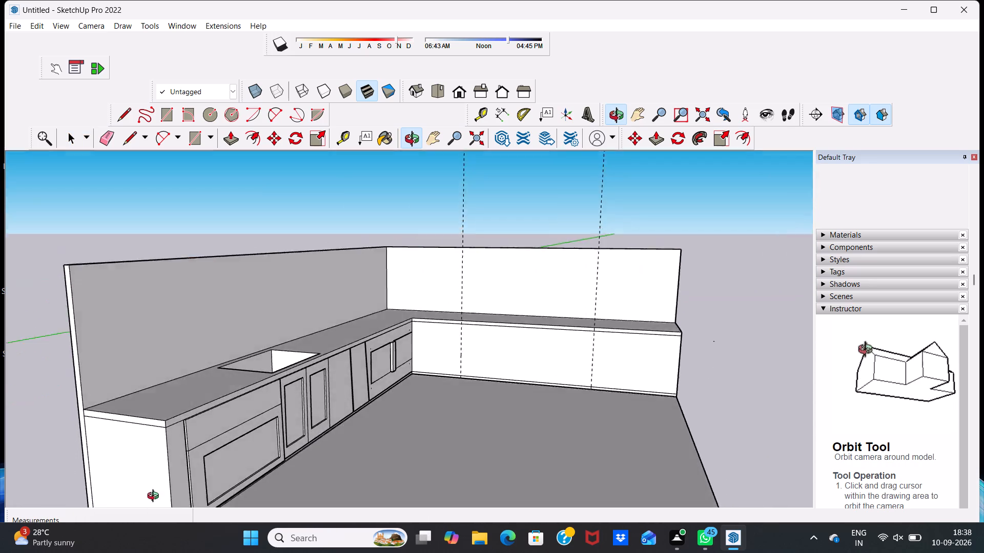
{"action": "middle_click_drag", "start_coordinate": [155, 497], "coordinate": [222, 534]}
{"action": "scroll", "coordinate": [321, 302], "scroll_direction": "up", "scroll_amount": 4}
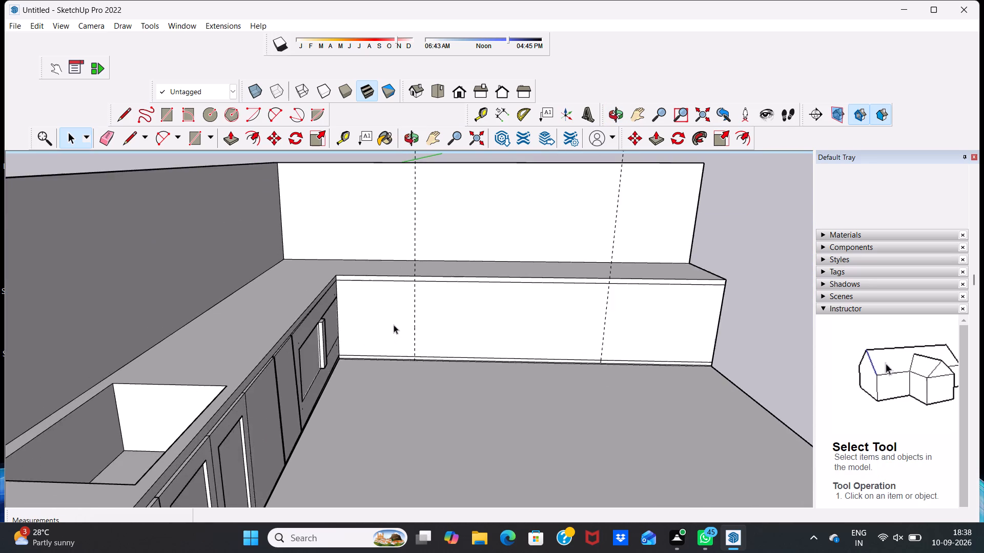
{"action": "scroll", "coordinate": [394, 324], "scroll_direction": "up", "scroll_amount": 4}
{"action": "left_click", "coordinate": [374, 307]}
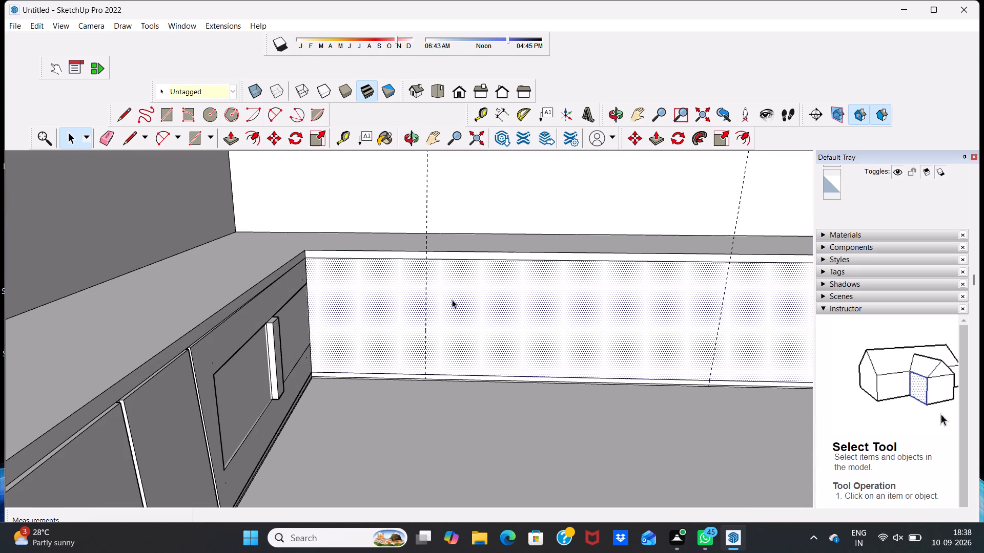
{"action": "scroll", "coordinate": [452, 300], "scroll_direction": "down", "scroll_amount": 2}
{"action": "left_click", "coordinate": [128, 134]}
{"action": "scroll", "coordinate": [336, 316], "scroll_direction": "up", "scroll_amount": 2}
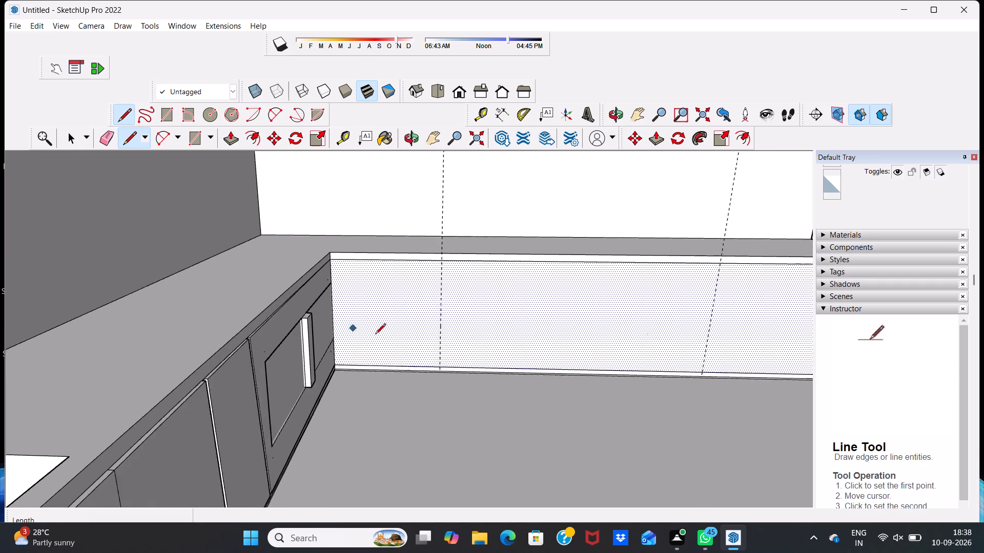
{"action": "scroll", "coordinate": [375, 335], "scroll_direction": "up", "scroll_amount": 2}
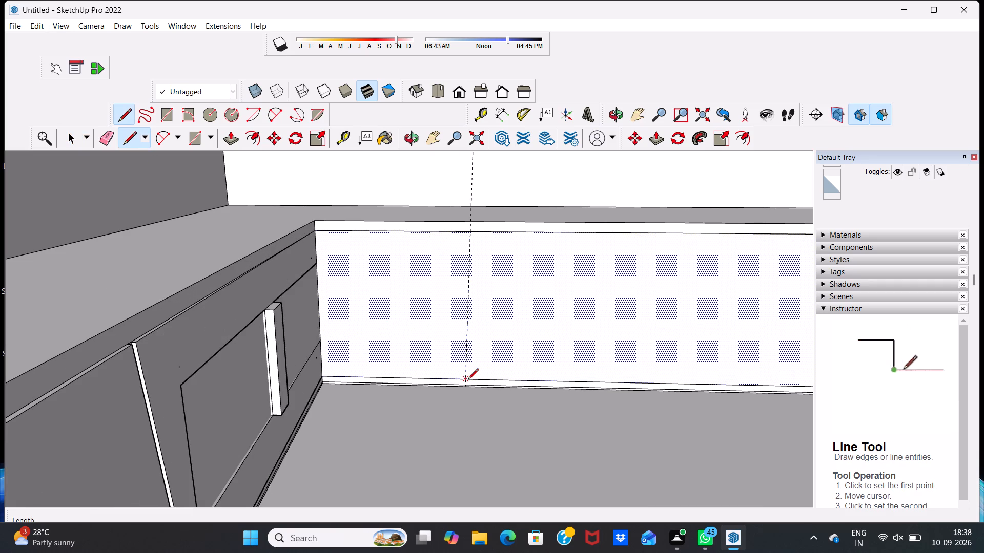
{"action": "left_click", "coordinate": [468, 380]}
{"action": "left_click", "coordinate": [470, 233]}
Draw a second vertical line along the other guide on the plain counter front, from bottom band to top band.
{"action": "scroll", "coordinate": [466, 222], "scroll_direction": "down", "scroll_amount": 5}
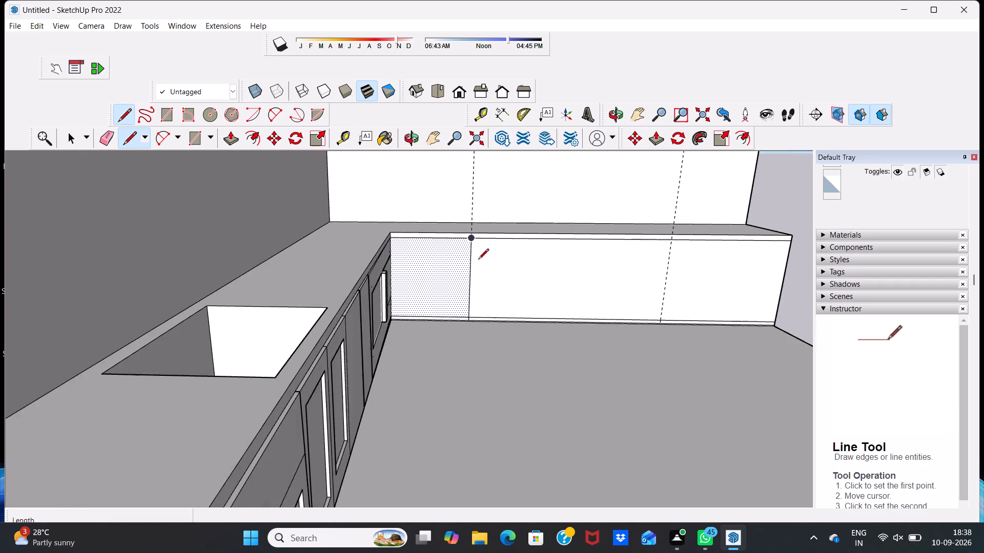
{"action": "scroll", "coordinate": [478, 260], "scroll_direction": "down", "scroll_amount": 5}
{"action": "scroll", "coordinate": [672, 296], "scroll_direction": "up", "scroll_amount": 7}
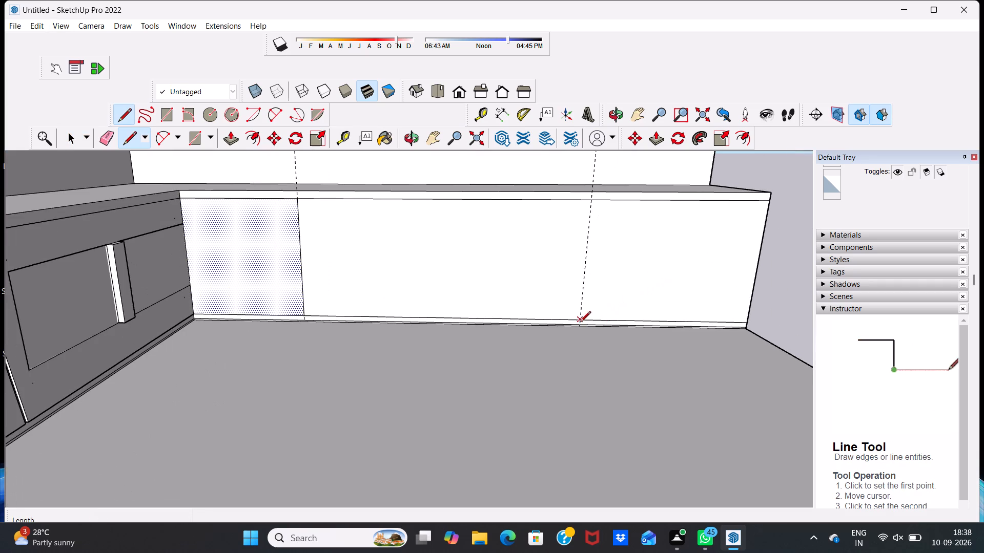
{"action": "left_click", "coordinate": [583, 322]}
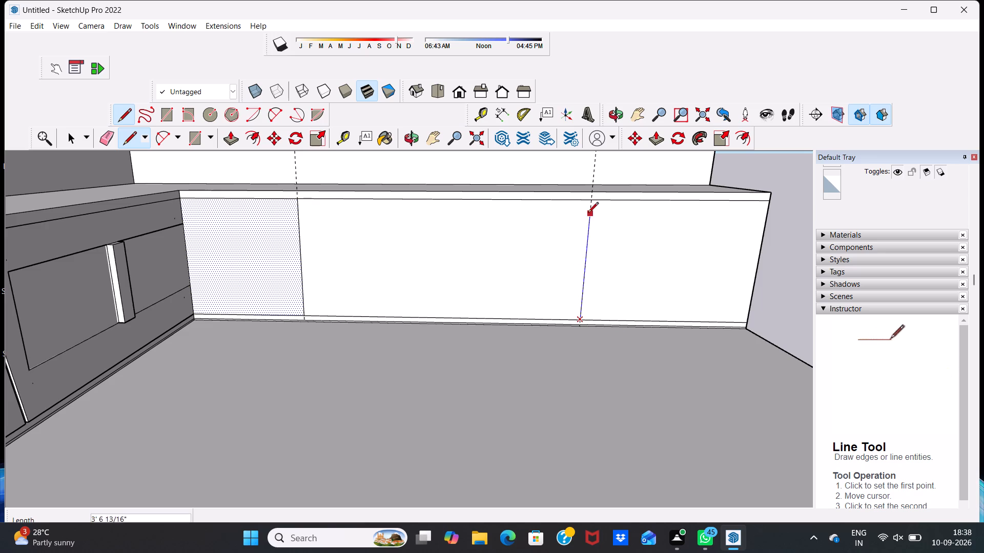
{"action": "left_click", "coordinate": [588, 203]}
Erase both vertical guides running through the plain counter leg.
{"action": "scroll", "coordinate": [556, 226], "scroll_direction": "down", "scroll_amount": 6}
{"action": "scroll", "coordinate": [540, 239], "scroll_direction": "up", "scroll_amount": 1}
{"action": "scroll", "coordinate": [525, 217], "scroll_direction": "down", "scroll_amount": 4}
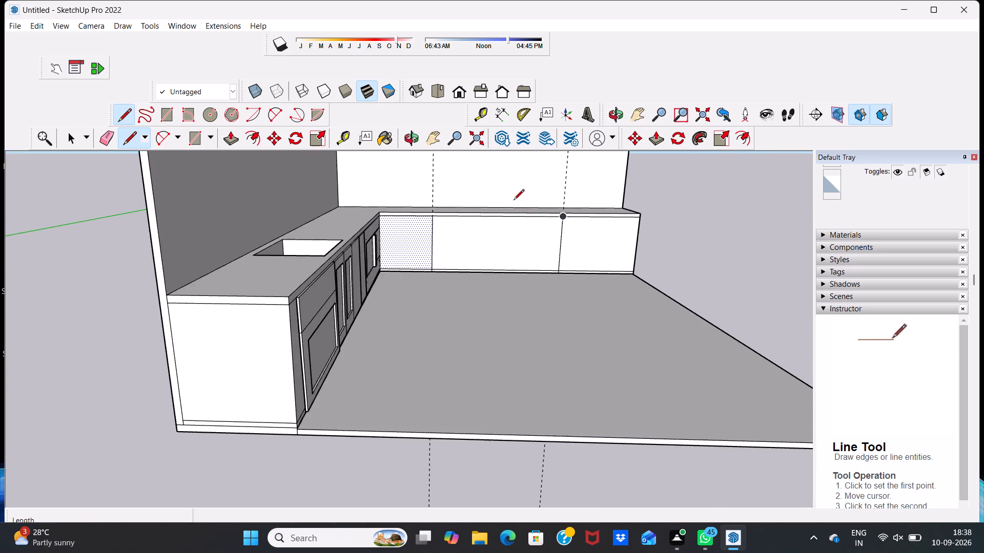
{"action": "scroll", "coordinate": [512, 201], "scroll_direction": "down", "scroll_amount": 1}
{"action": "key", "text": "space"}
{"action": "scroll", "coordinate": [496, 246], "scroll_direction": "down", "scroll_amount": 10}
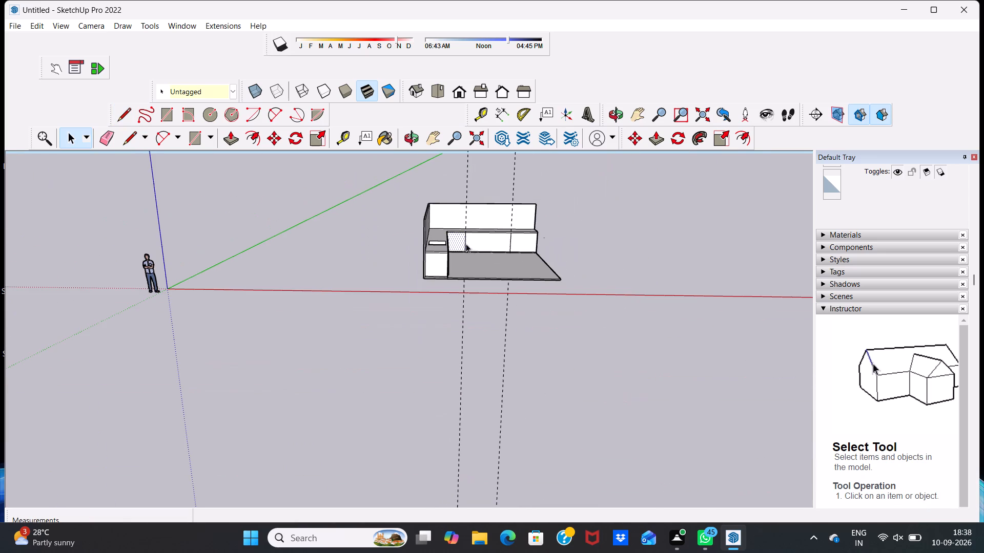
{"action": "left_click", "coordinate": [108, 145]}
{"action": "left_click_drag", "start_coordinate": [433, 434], "coordinate": [619, 437]}
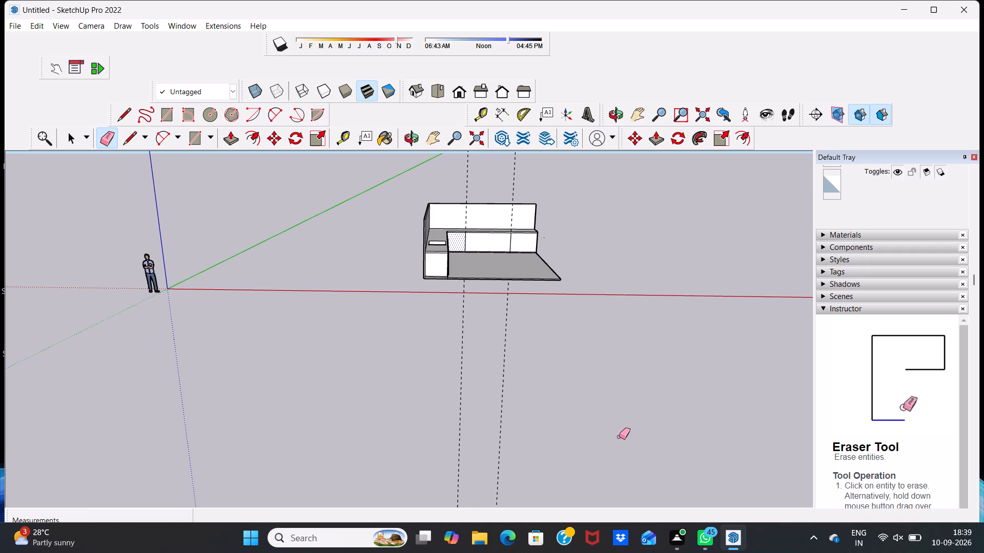
{"action": "left_click", "coordinate": [499, 434]}
{"action": "left_click", "coordinate": [462, 439]}
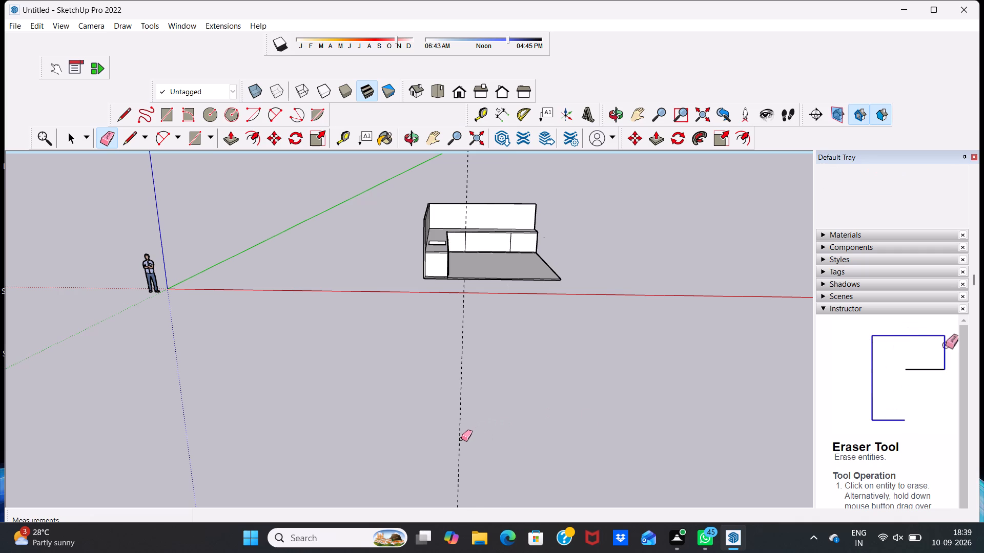
{"action": "left_click", "coordinate": [460, 432]}
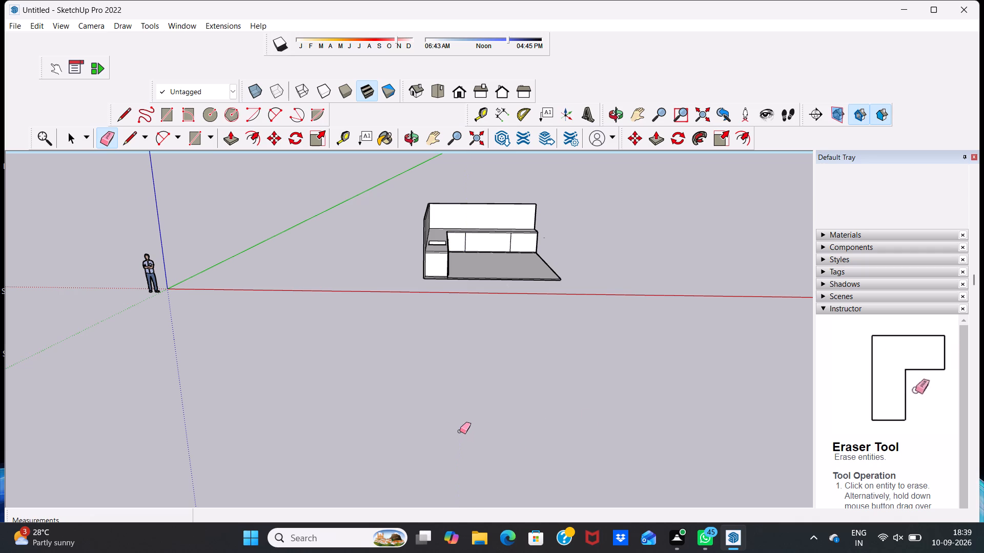
Draw an inset rectangle about 3' 2" by 3' 1" on the counter front panel next to the inside corner.
{"action": "key", "text": "space"}
{"action": "scroll", "coordinate": [460, 431], "scroll_direction": "up", "scroll_amount": 1}
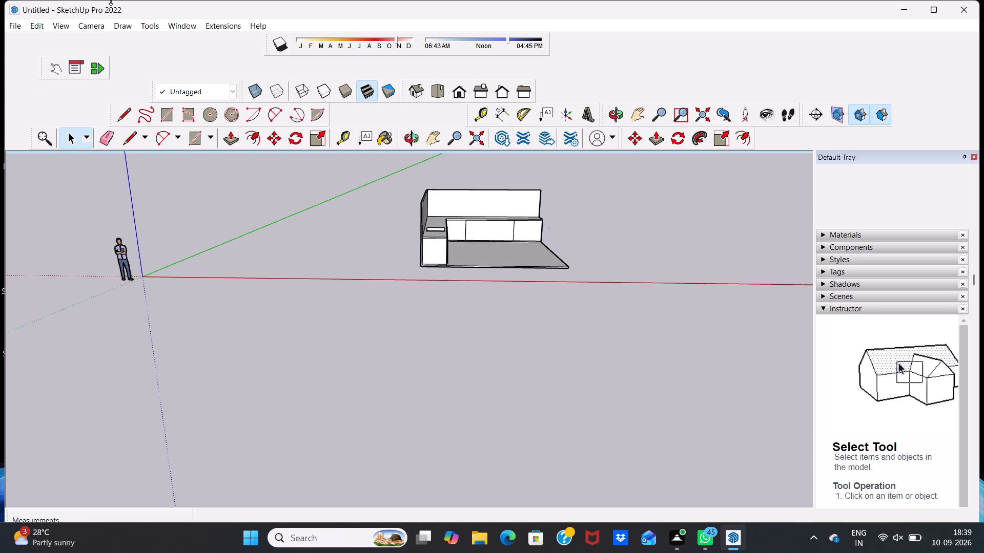
{"action": "scroll", "coordinate": [471, 210], "scroll_direction": "up", "scroll_amount": 5}
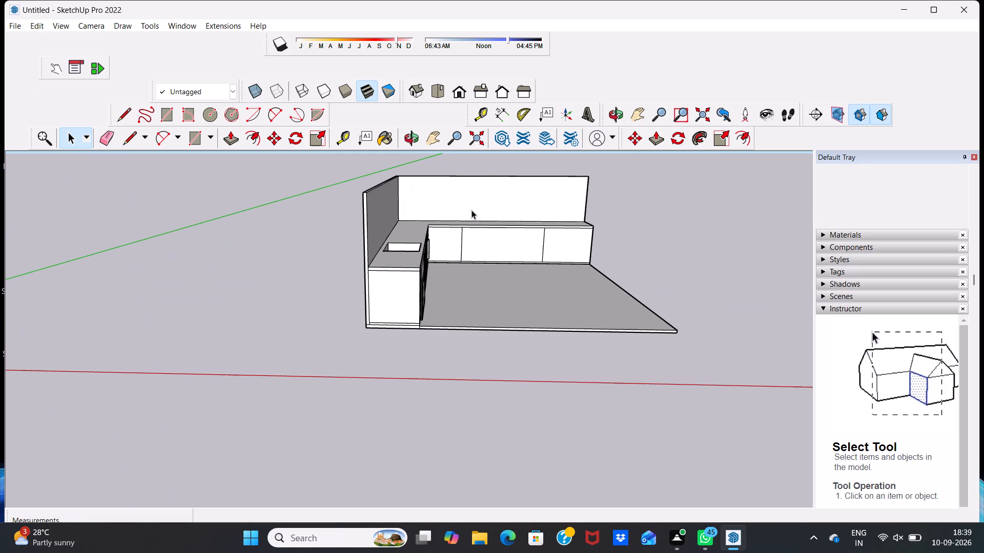
{"action": "middle_click_drag", "start_coordinate": [464, 287], "coordinate": [347, 386]}
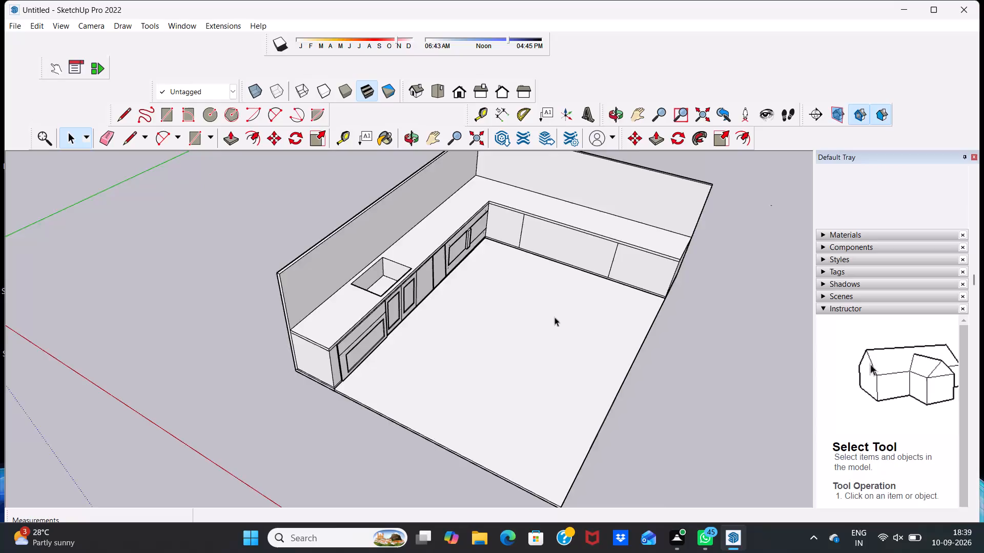
{"action": "scroll", "coordinate": [424, 218], "scroll_direction": "up", "scroll_amount": 4}
{"action": "middle_click_drag", "start_coordinate": [558, 288], "coordinate": [617, 214]}
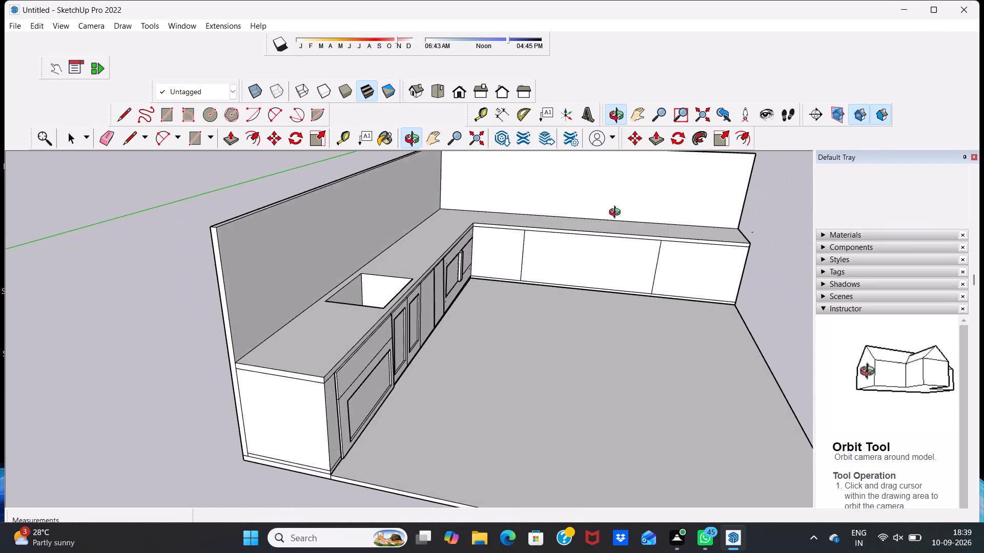
{"action": "middle_click_drag", "start_coordinate": [617, 214], "coordinate": [617, 212]}
{"action": "scroll", "coordinate": [593, 249], "scroll_direction": "up", "scroll_amount": 4}
{"action": "scroll", "coordinate": [484, 252], "scroll_direction": "up", "scroll_amount": 1}
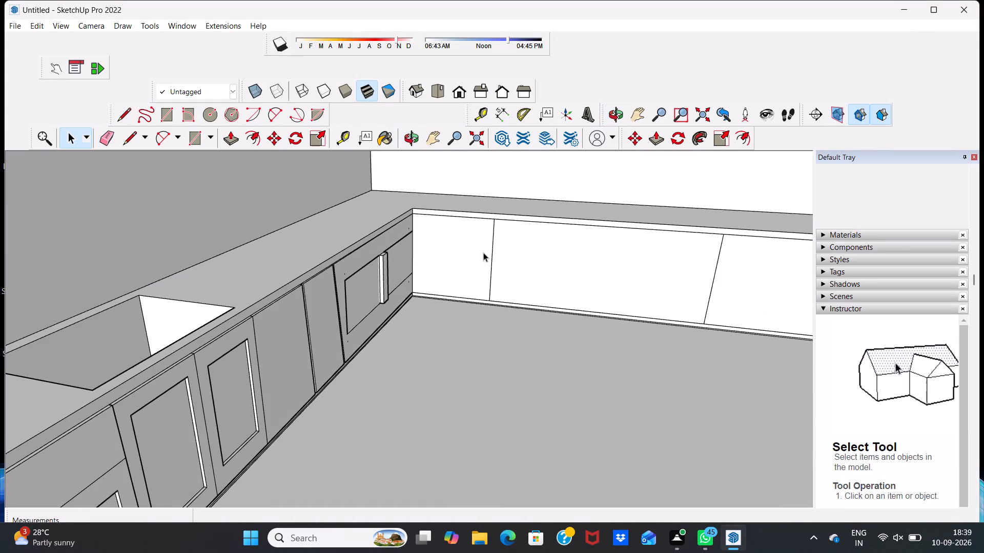
{"action": "scroll", "coordinate": [436, 294], "scroll_direction": "up", "scroll_amount": 4}
{"action": "scroll", "coordinate": [400, 301], "scroll_direction": "down", "scroll_amount": 2}
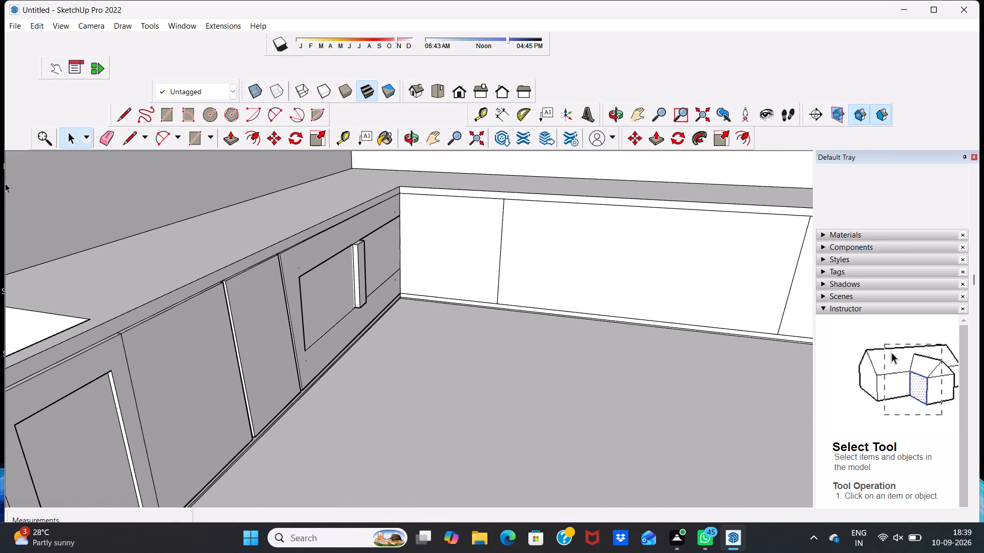
{"action": "left_click", "coordinate": [163, 108]}
{"action": "scroll", "coordinate": [483, 279], "scroll_direction": "up", "scroll_amount": 3}
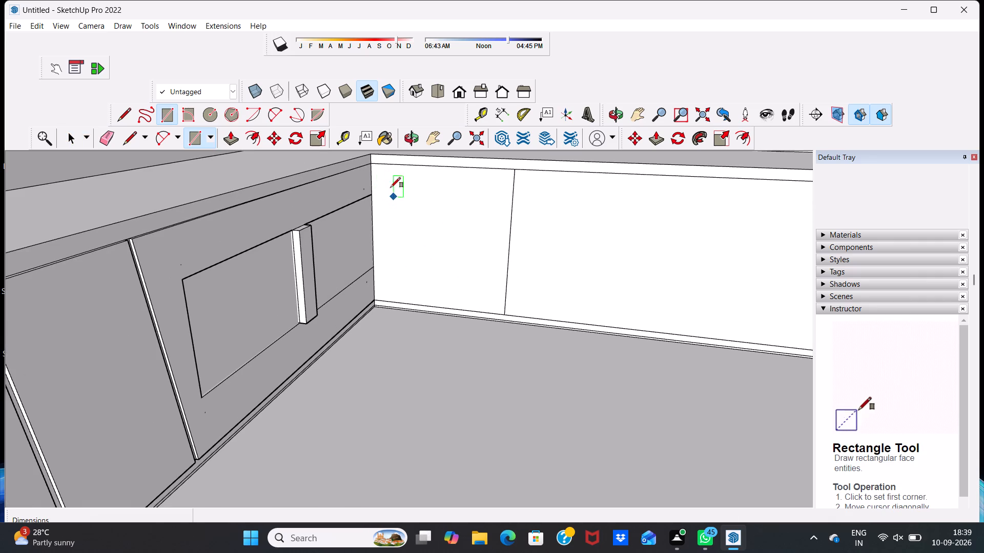
{"action": "left_click", "coordinate": [391, 181]}
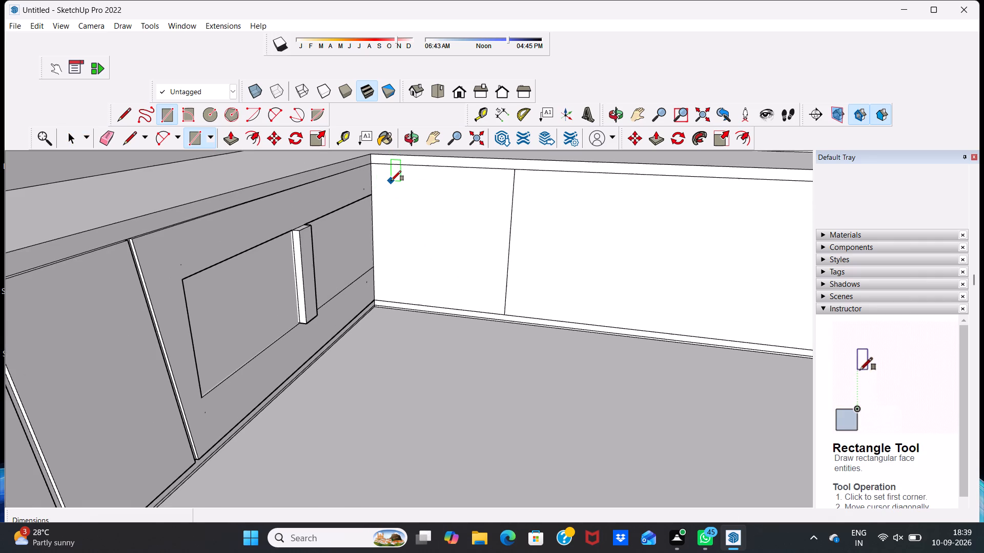
{"action": "left_click", "coordinate": [495, 302]}
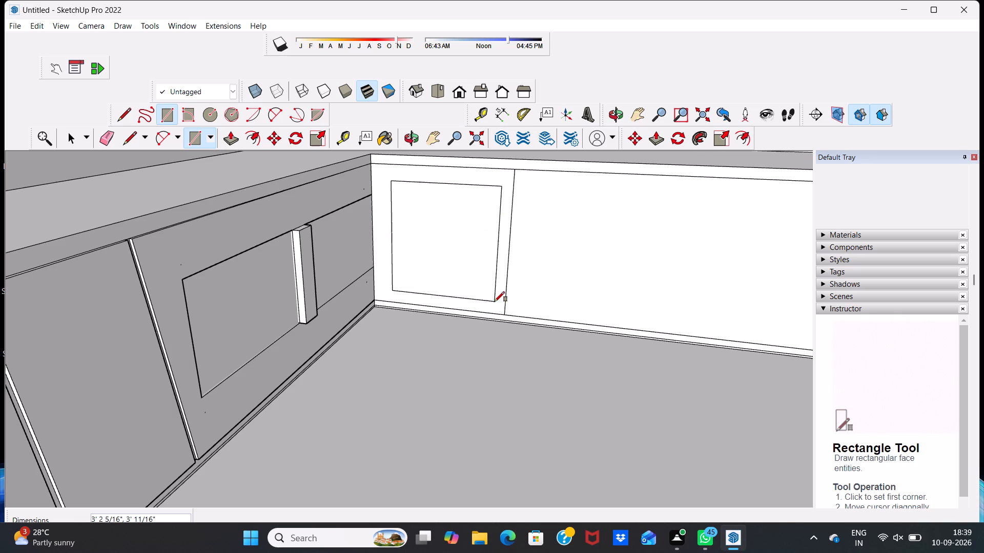
Push/pull the border face around the inset rectangle outward by 1" to form a raised frame on the corner panel.
{"action": "key", "text": "space"}
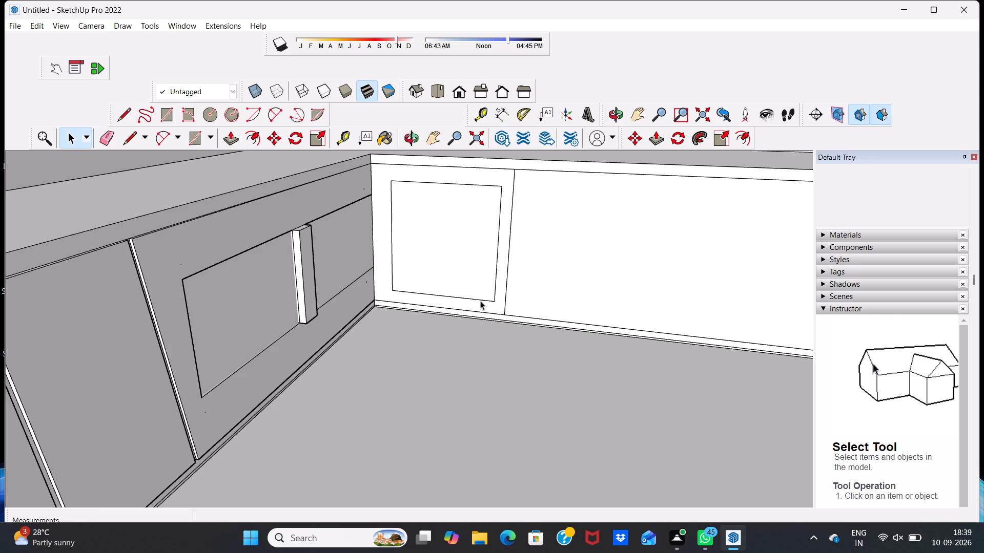
{"action": "left_click", "coordinate": [381, 224]}
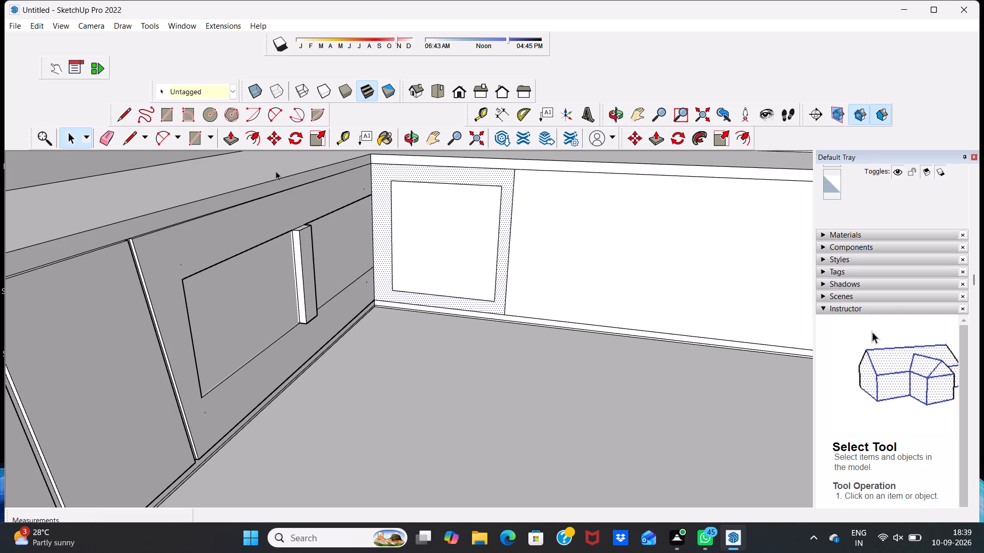
{"action": "left_click", "coordinate": [234, 135]}
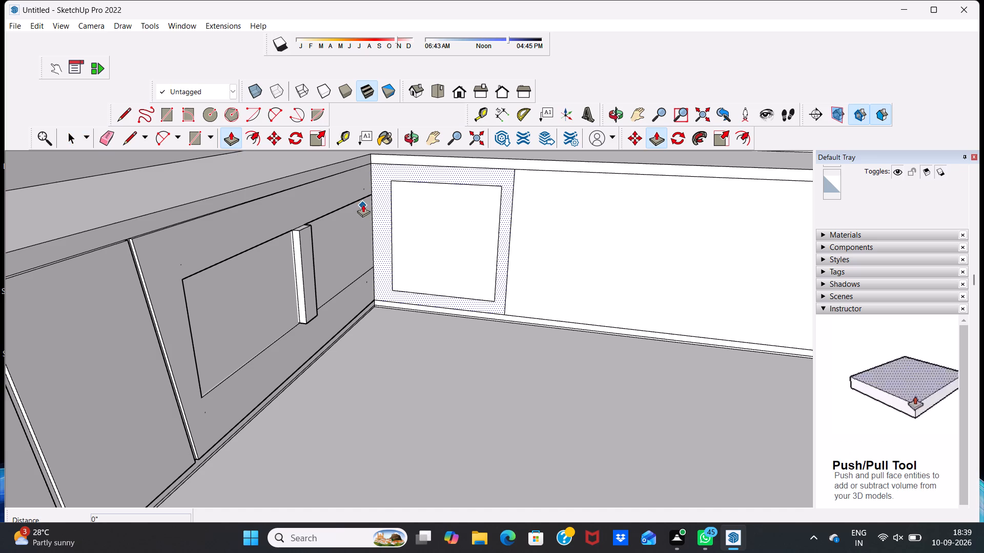
{"action": "left_click", "coordinate": [378, 198]}
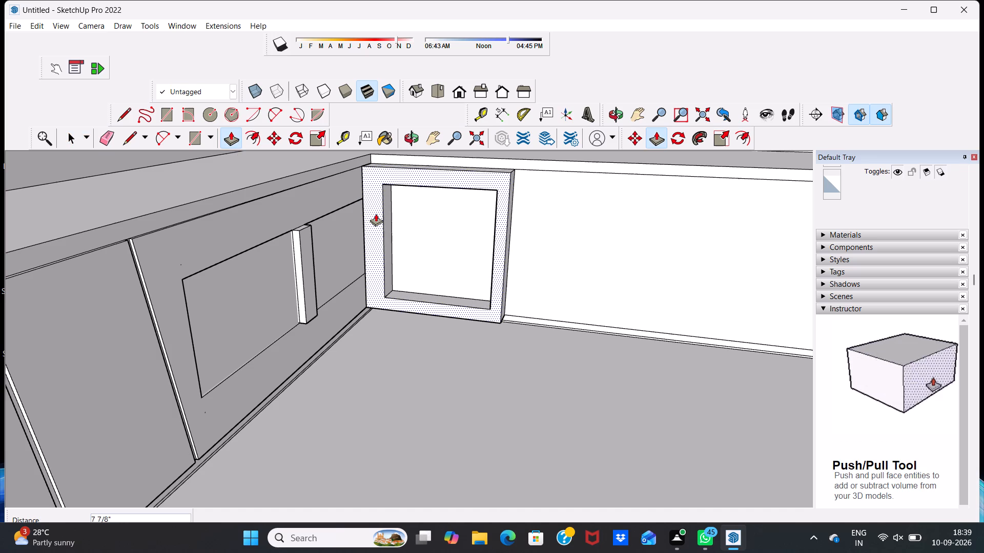
{"action": "type", "text": "1\""}
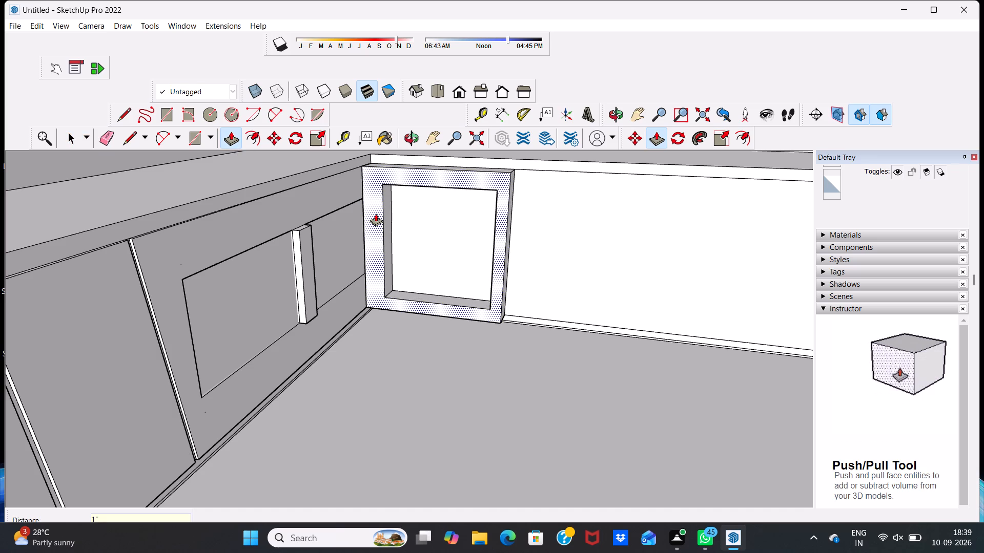
{"action": "key", "text": "Return"}
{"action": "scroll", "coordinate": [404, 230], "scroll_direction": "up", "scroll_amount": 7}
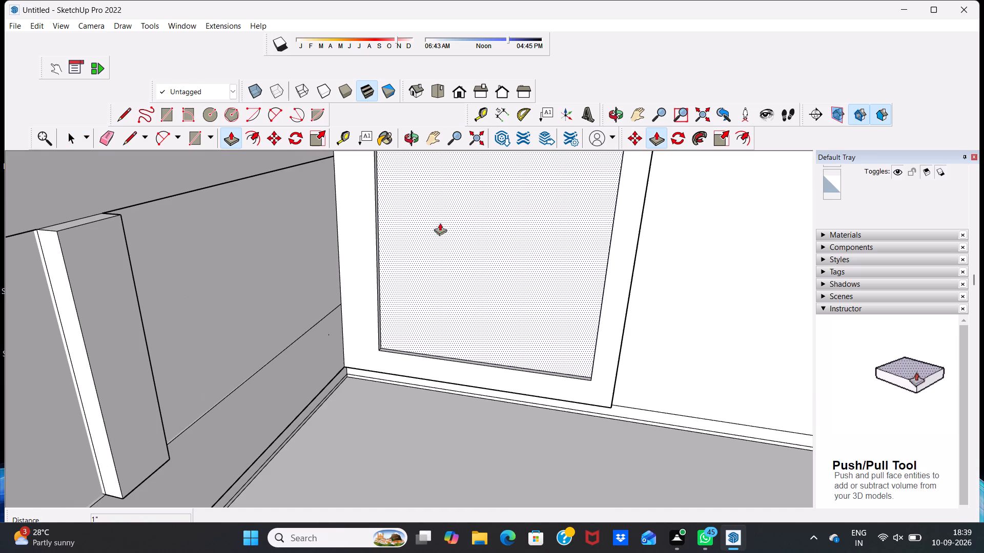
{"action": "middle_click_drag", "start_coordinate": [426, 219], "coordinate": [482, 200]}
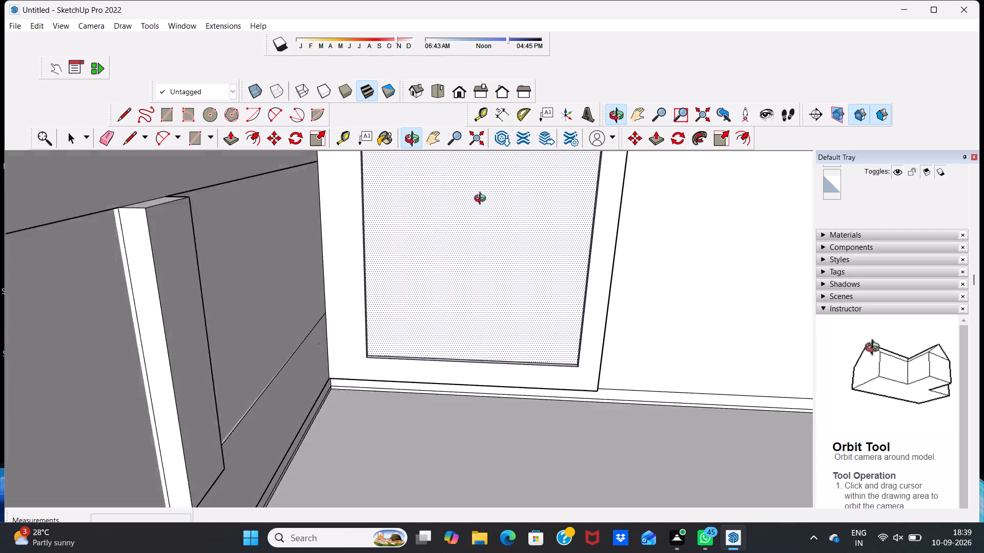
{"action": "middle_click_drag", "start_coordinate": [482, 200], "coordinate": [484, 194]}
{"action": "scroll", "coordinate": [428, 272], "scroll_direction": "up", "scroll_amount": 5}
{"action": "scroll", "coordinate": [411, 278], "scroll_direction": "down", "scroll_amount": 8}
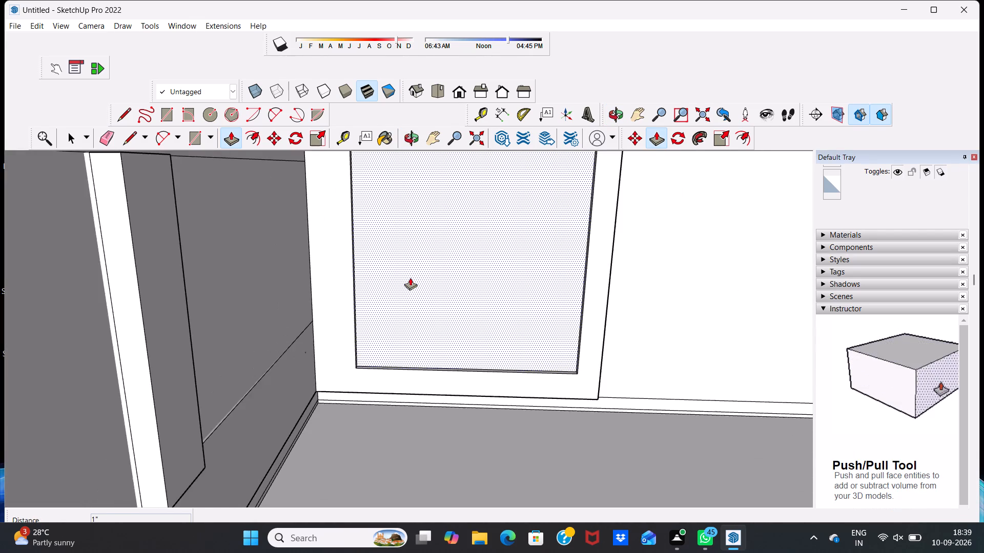
Examine the framed fronts along both counter legs and around the inside corner from different angles.
{"action": "scroll", "coordinate": [410, 278], "scroll_direction": "down", "scroll_amount": 2}
{"action": "scroll", "coordinate": [298, 346], "scroll_direction": "up", "scroll_amount": 1}
{"action": "scroll", "coordinate": [279, 360], "scroll_direction": "down", "scroll_amount": 6}
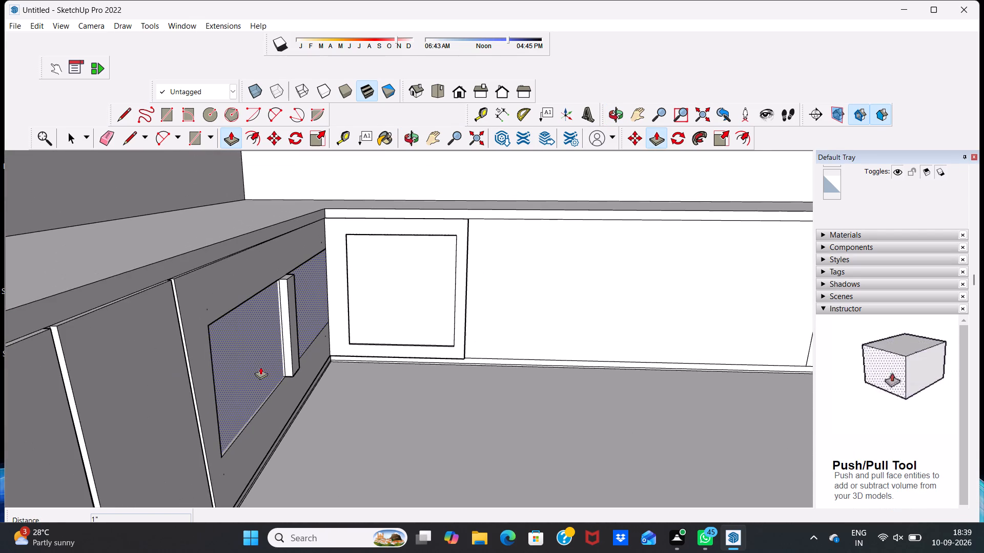
{"action": "middle_click_drag", "start_coordinate": [260, 367], "coordinate": [85, 233]}
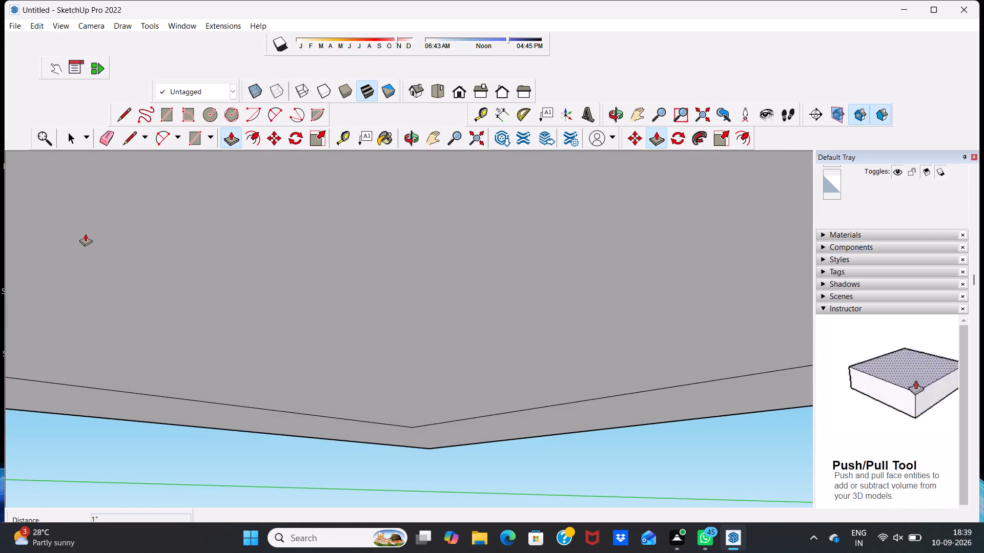
{"action": "middle_click_drag", "start_coordinate": [85, 233], "coordinate": [140, 352]}
{"action": "scroll", "coordinate": [140, 350], "scroll_direction": "up", "scroll_amount": 1}
{"action": "scroll", "coordinate": [137, 345], "scroll_direction": "down", "scroll_amount": 17}
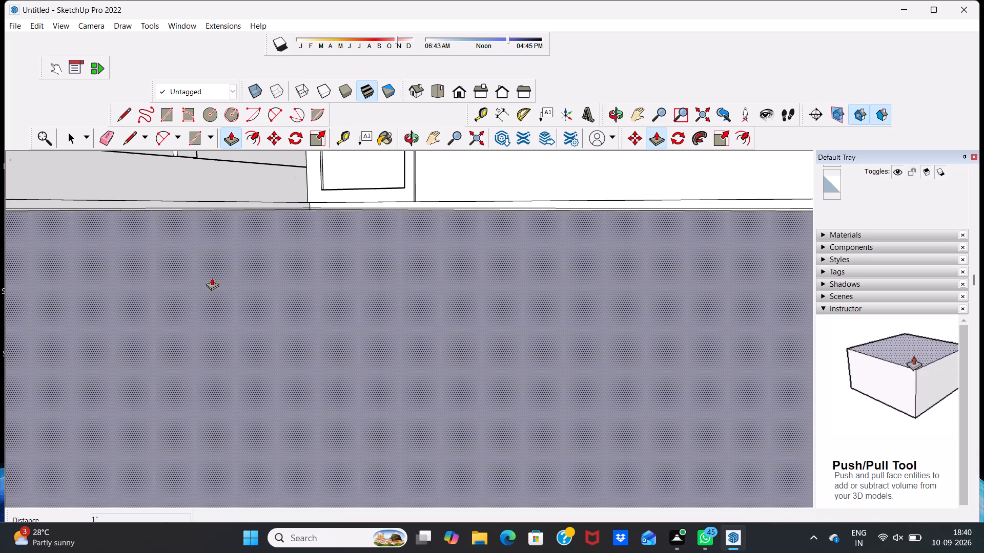
{"action": "scroll", "coordinate": [202, 221], "scroll_direction": "down", "scroll_amount": 3}
{"action": "scroll", "coordinate": [324, 233], "scroll_direction": "down", "scroll_amount": 19}
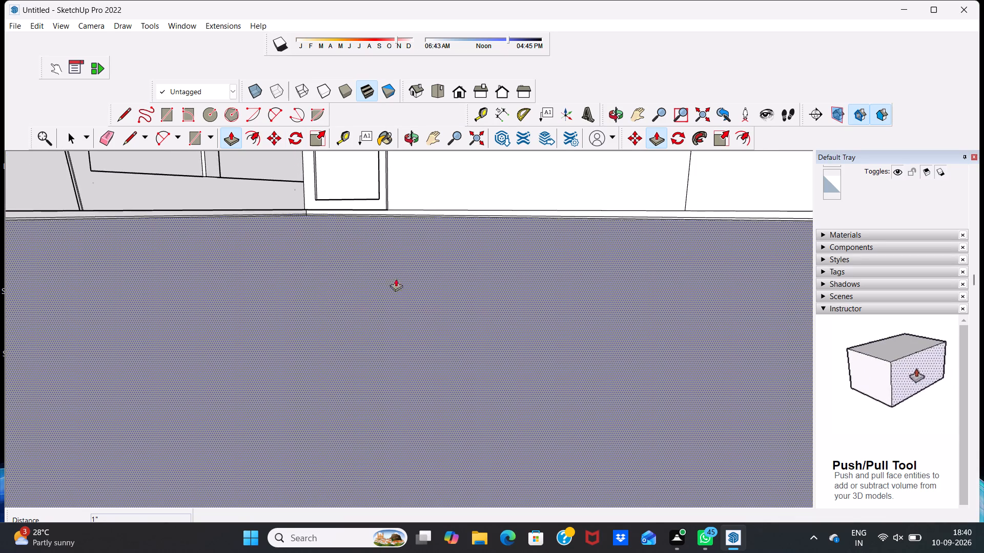
{"action": "scroll", "coordinate": [396, 279], "scroll_direction": "down", "scroll_amount": 5}
{"action": "scroll", "coordinate": [332, 183], "scroll_direction": "down", "scroll_amount": 10}
{"action": "middle_click_drag", "start_coordinate": [138, 193], "coordinate": [144, 259]}
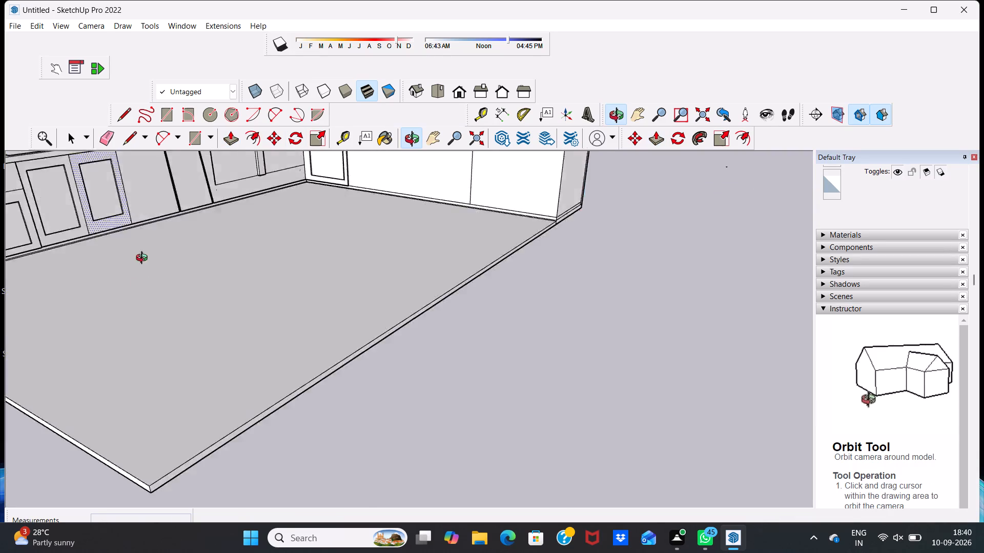
{"action": "middle_click_drag", "start_coordinate": [144, 259], "coordinate": [145, 310]}
{"action": "scroll", "coordinate": [43, 267], "scroll_direction": "up", "scroll_amount": 16}
{"action": "scroll", "coordinate": [29, 250], "scroll_direction": "down", "scroll_amount": 5}
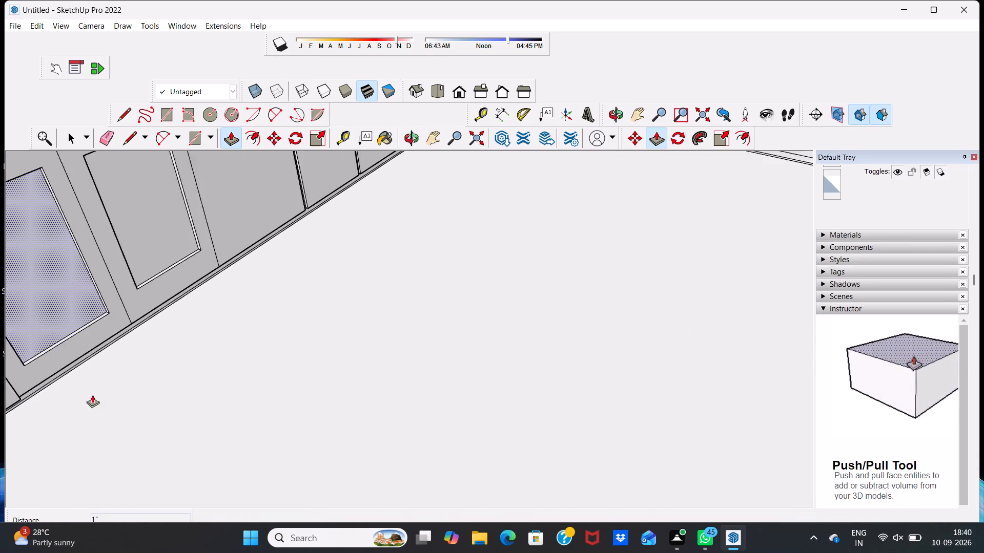
{"action": "scroll", "coordinate": [92, 395], "scroll_direction": "down", "scroll_amount": 2}
{"action": "scroll", "coordinate": [87, 349], "scroll_direction": "down", "scroll_amount": 5}
{"action": "scroll", "coordinate": [88, 261], "scroll_direction": "up", "scroll_amount": 11}
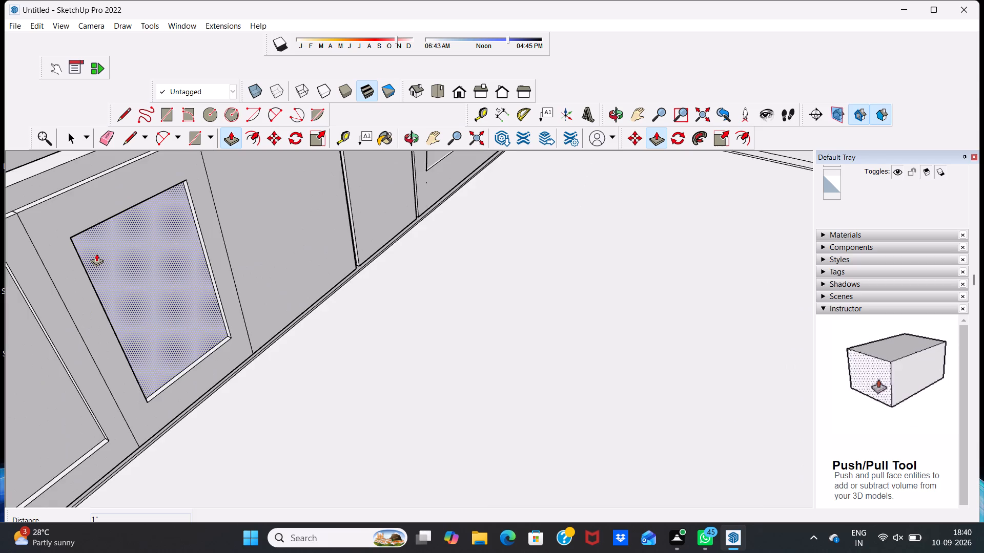
{"action": "scroll", "coordinate": [97, 253], "scroll_direction": "up", "scroll_amount": 1}
{"action": "scroll", "coordinate": [111, 279], "scroll_direction": "down", "scroll_amount": 6}
{"action": "scroll", "coordinate": [274, 363], "scroll_direction": "down", "scroll_amount": 6}
{"action": "scroll", "coordinate": [465, 187], "scroll_direction": "up", "scroll_amount": 7}
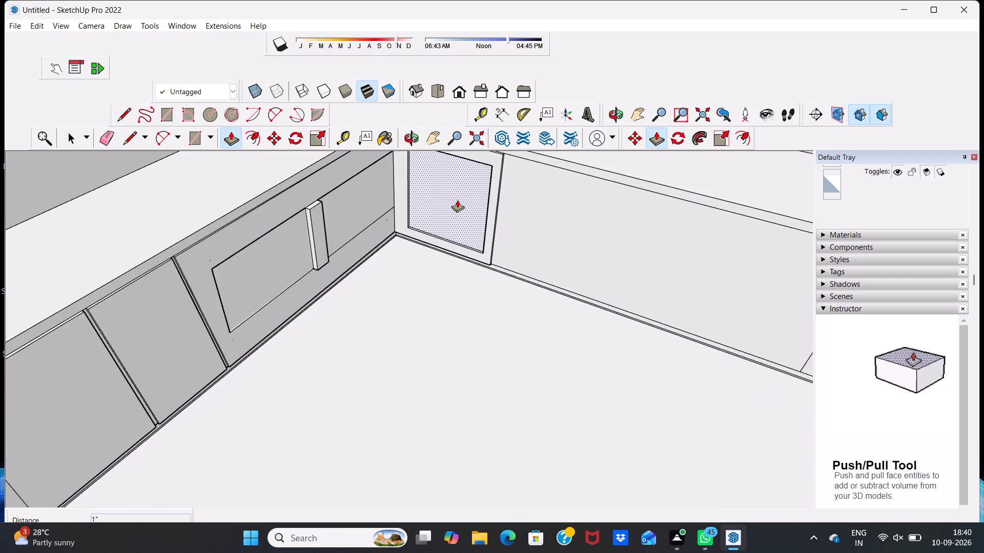
{"action": "scroll", "coordinate": [457, 200], "scroll_direction": "up", "scroll_amount": 9}
{"action": "scroll", "coordinate": [453, 201], "scroll_direction": "down", "scroll_amount": 6}
{"action": "scroll", "coordinate": [478, 262], "scroll_direction": "down", "scroll_amount": 6}
{"action": "scroll", "coordinate": [585, 305], "scroll_direction": "down", "scroll_amount": 3}
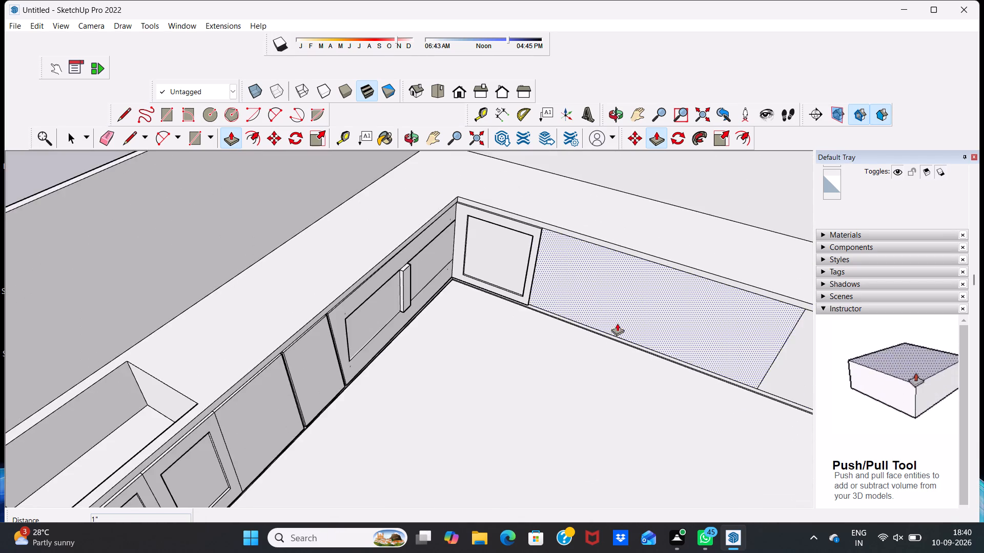
{"action": "scroll", "coordinate": [621, 314], "scroll_direction": "up", "scroll_amount": 4}
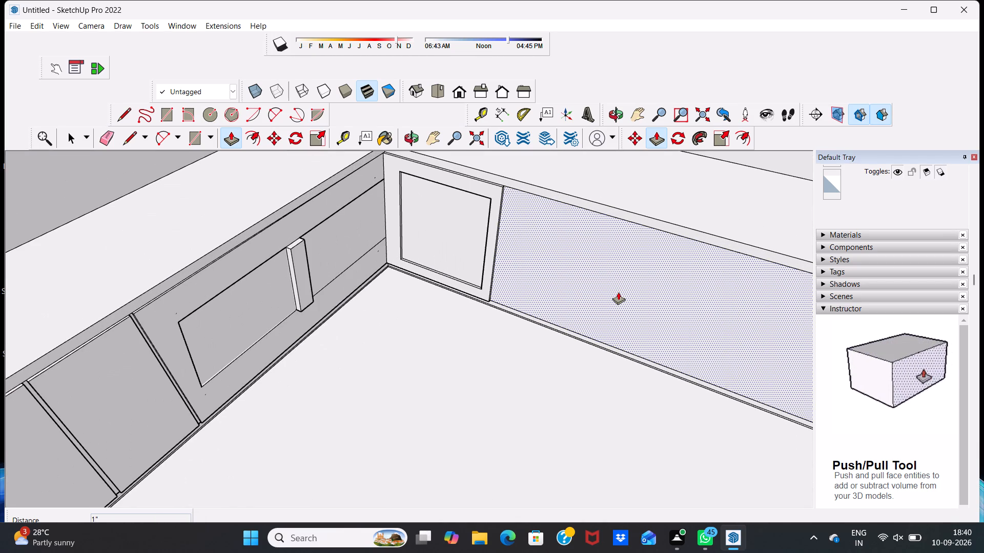
{"action": "key", "text": "space"}
{"action": "scroll", "coordinate": [618, 292], "scroll_direction": "down", "scroll_amount": 5}
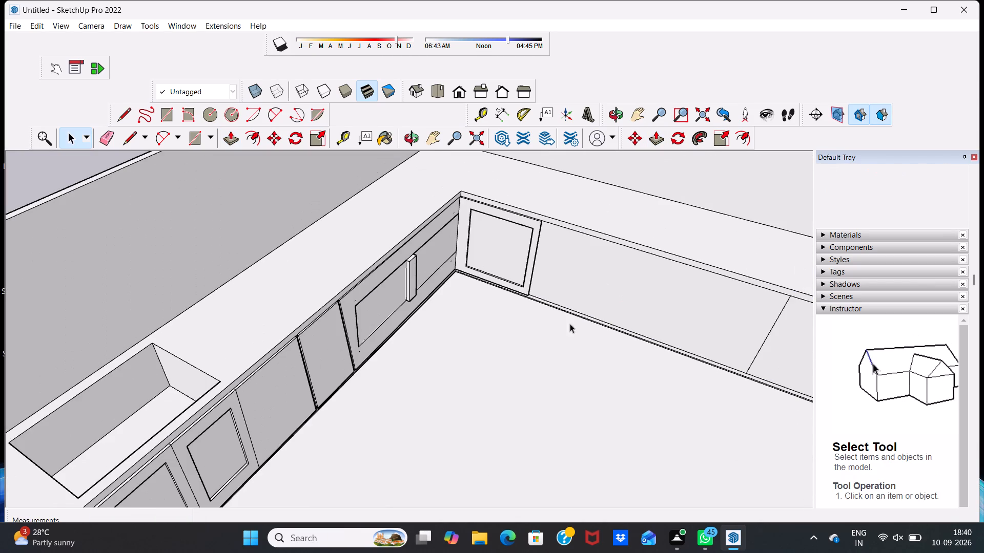
Draw a horizontal line about 9' 4" long across the upper part of the wide middle front, from the corner panel's edge to the vertical divider.
{"action": "middle_click_drag", "start_coordinate": [567, 345], "coordinate": [620, 270]}
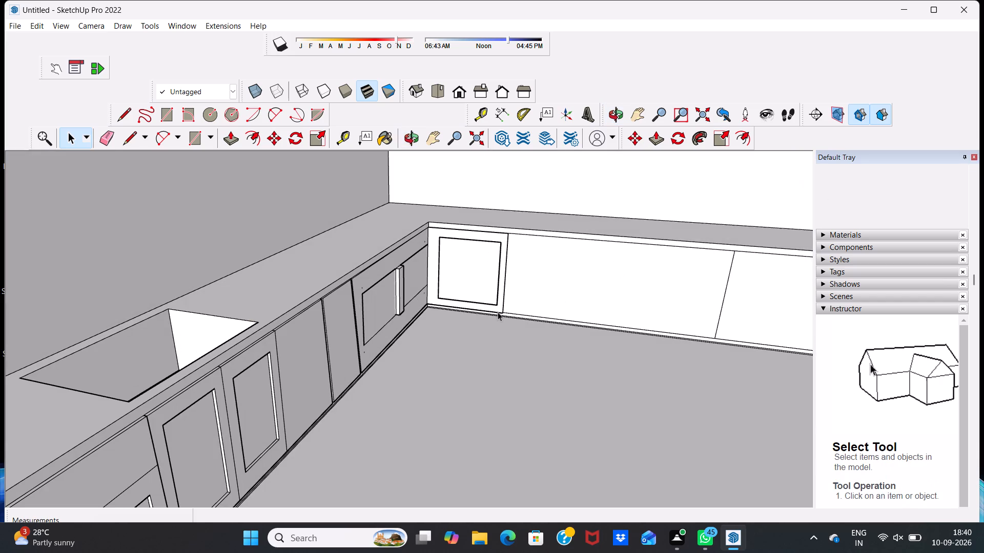
{"action": "left_click", "coordinate": [127, 131]}
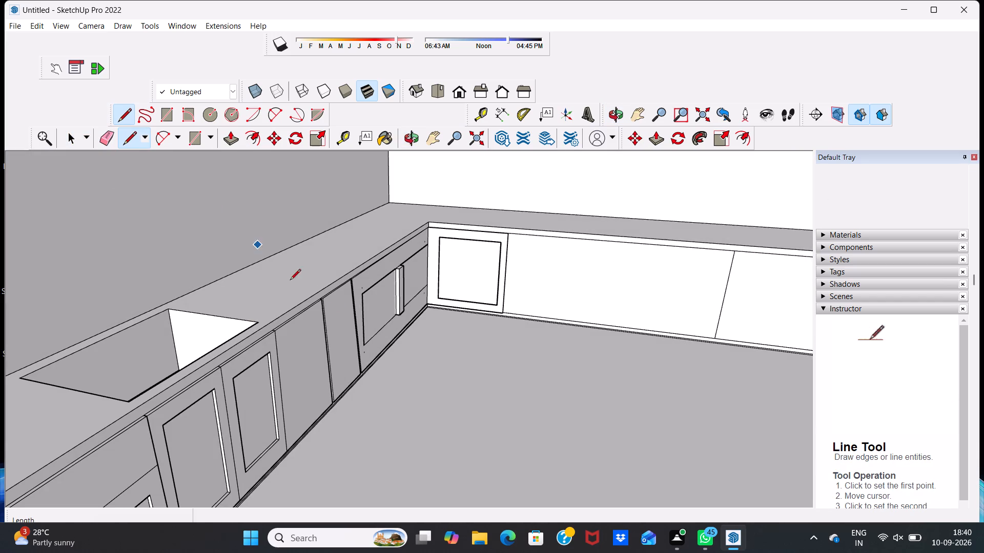
{"action": "left_click", "coordinate": [507, 256]}
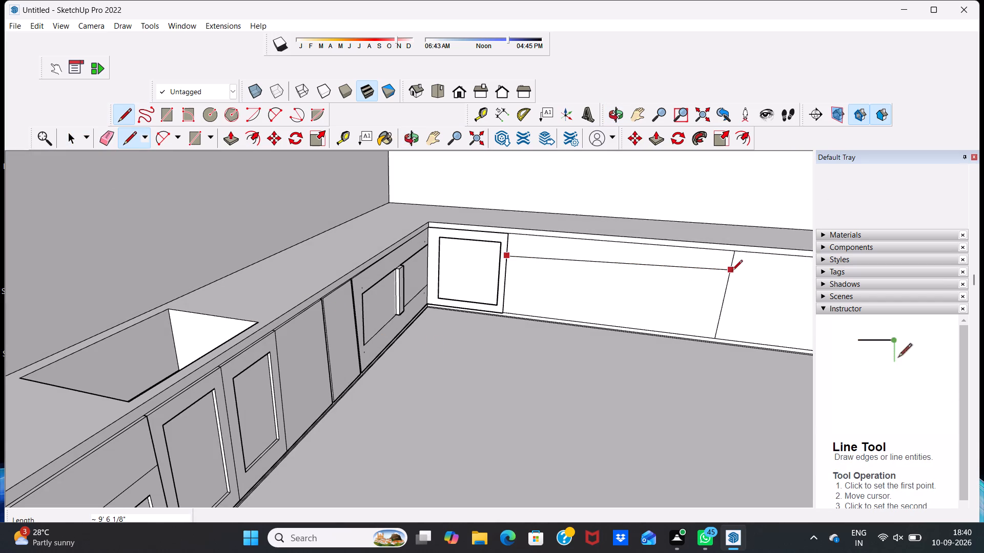
{"action": "scroll", "coordinate": [725, 281], "scroll_direction": "up", "scroll_amount": 2}
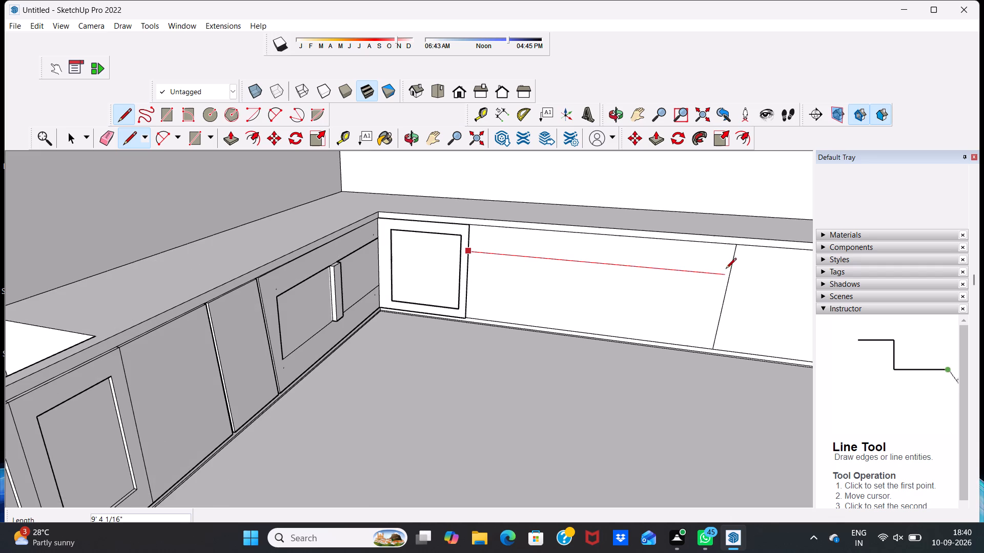
{"action": "scroll", "coordinate": [732, 274], "scroll_direction": "up", "scroll_amount": 6}
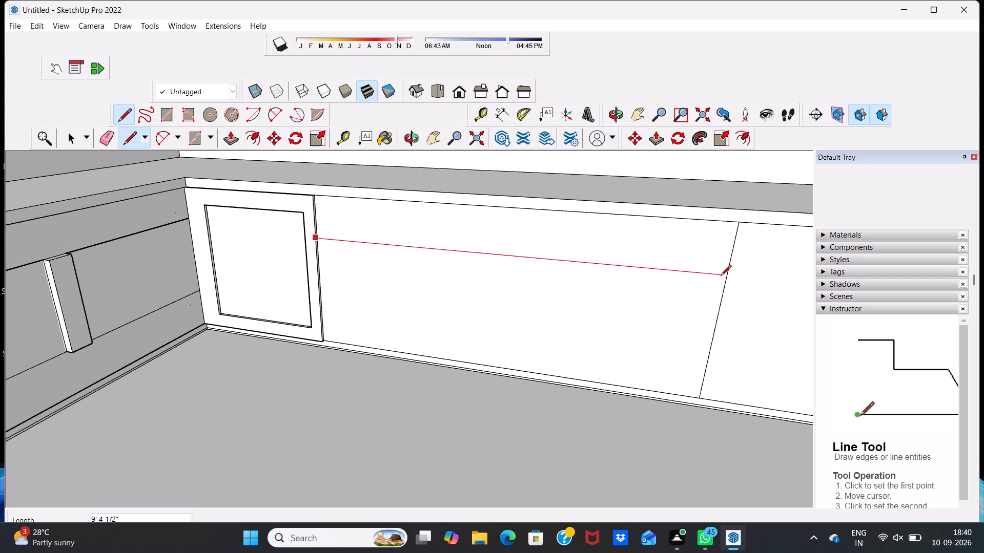
{"action": "left_click", "coordinate": [724, 275]}
{"action": "scroll", "coordinate": [685, 269], "scroll_direction": "down", "scroll_amount": 6}
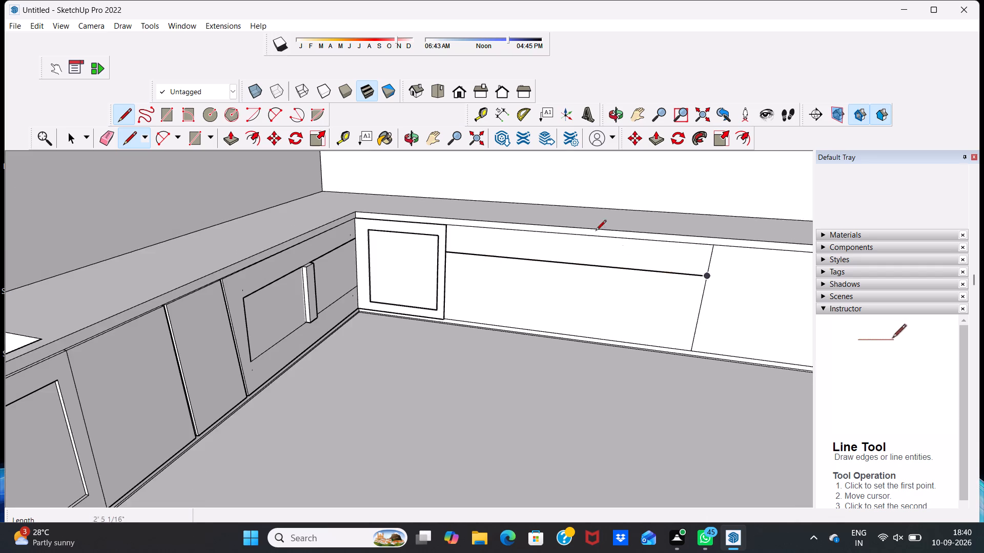
{"action": "scroll", "coordinate": [521, 240], "scroll_direction": "down", "scroll_amount": 2}
{"action": "scroll", "coordinate": [623, 299], "scroll_direction": "up", "scroll_amount": 1}
{"action": "key", "text": "space"}
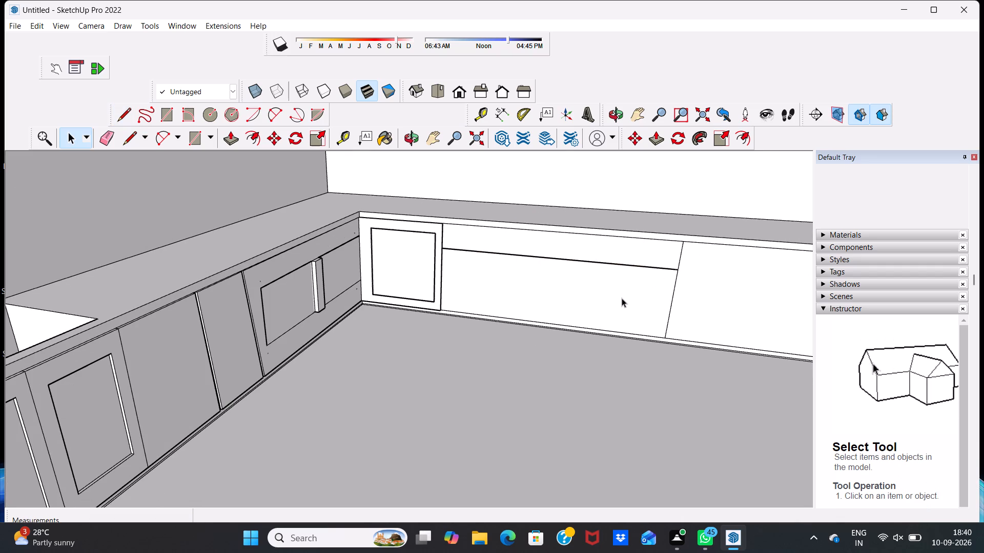
Place a horizontal guide about 2' 4" below the top edge of the wide middle front.
{"action": "scroll", "coordinate": [622, 297], "scroll_direction": "up", "scroll_amount": 3}
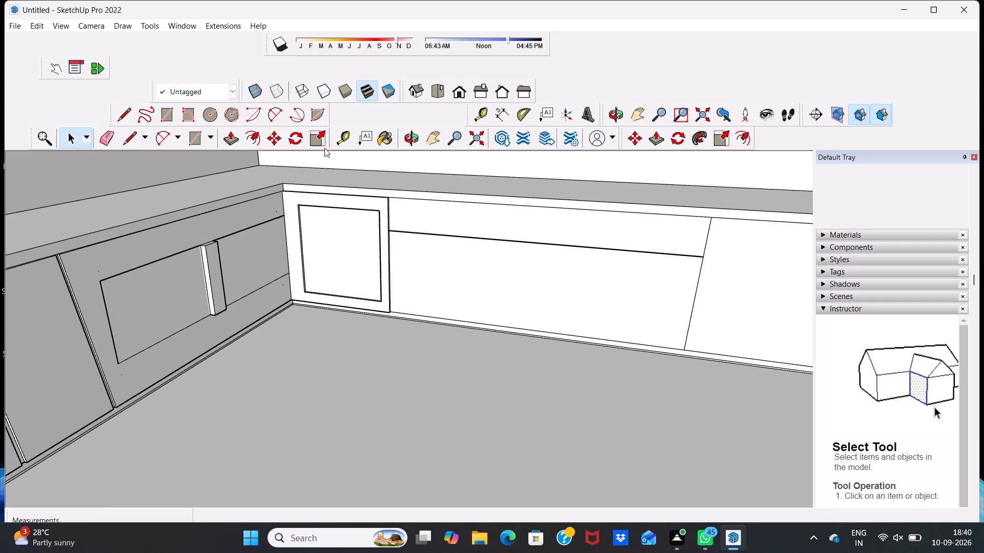
{"action": "left_click", "coordinate": [341, 134]}
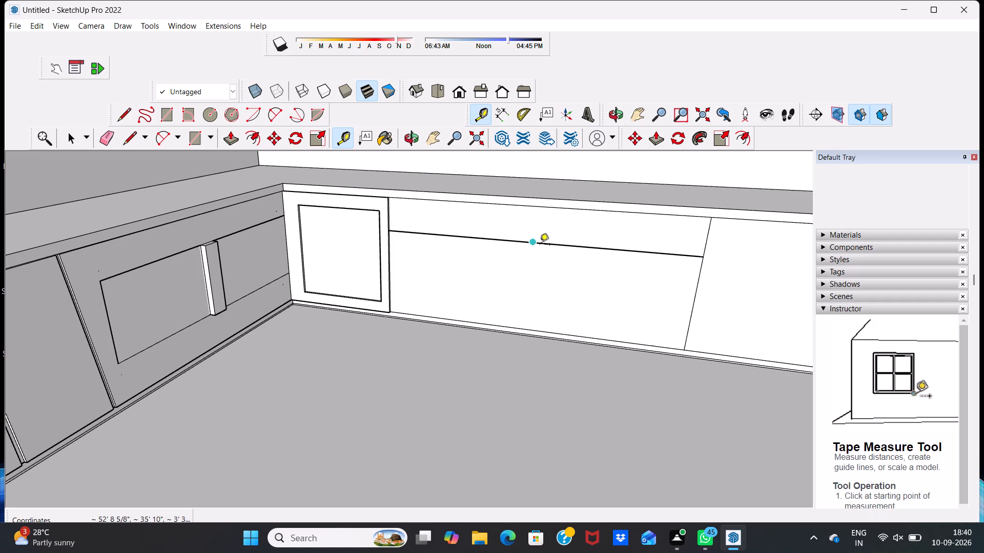
{"action": "scroll", "coordinate": [536, 247], "scroll_direction": "up", "scroll_amount": 4}
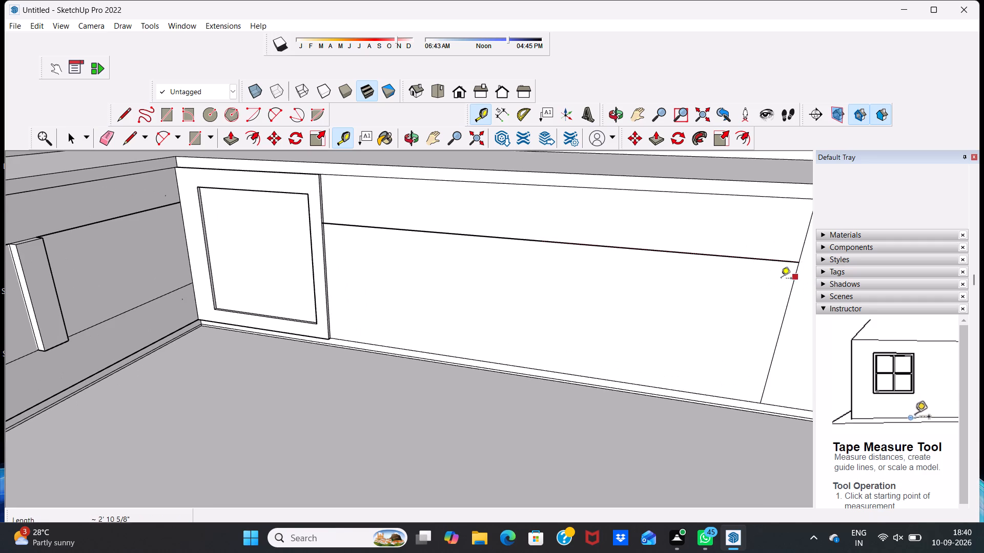
{"action": "left_click", "coordinate": [605, 188]}
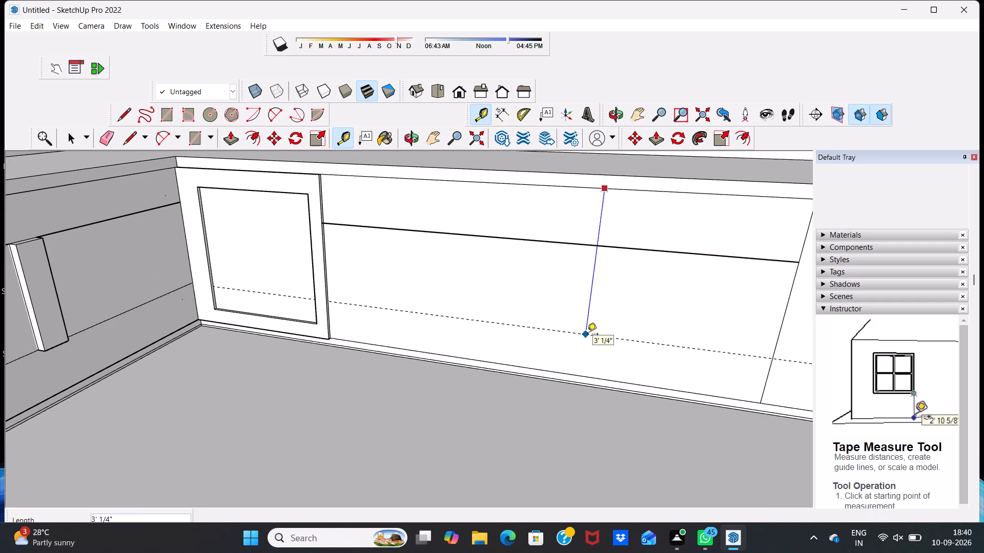
{"action": "left_click", "coordinate": [590, 305]}
{"action": "scroll", "coordinate": [457, 339], "scroll_direction": "down", "scroll_amount": 5}
{"action": "middle_click_drag", "start_coordinate": [455, 330], "coordinate": [479, 316]}
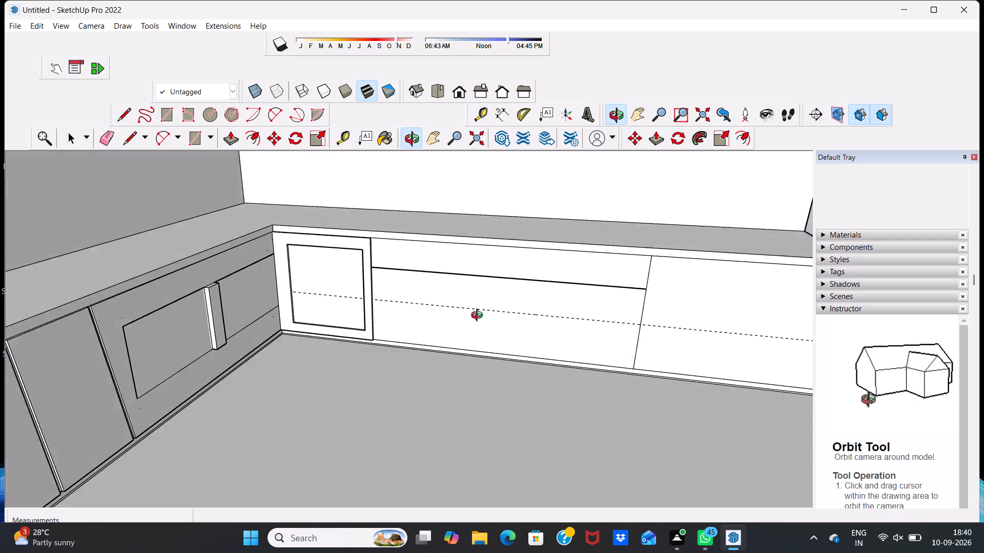
{"action": "middle_click_drag", "start_coordinate": [479, 316], "coordinate": [474, 293]}
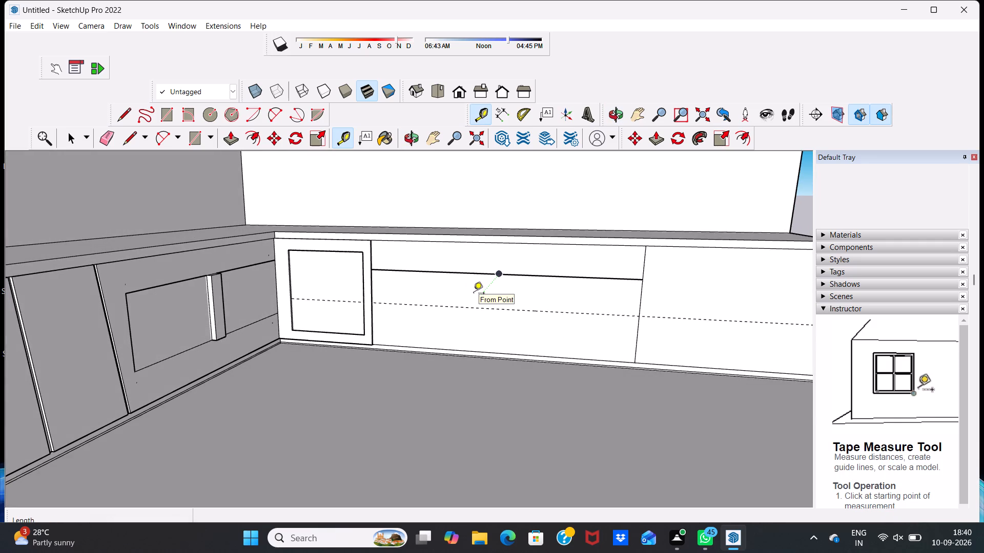
{"action": "key", "text": "space"}
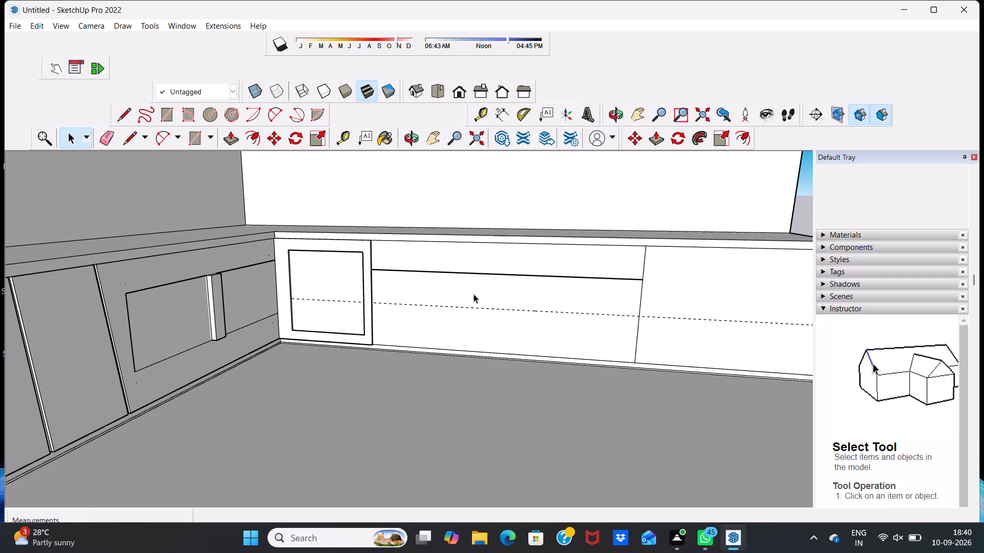
Draw a horizontal inset rectangle about 8' 5" by 7 1/2" on the wide middle front, between the horizontal line and the guide.
{"action": "scroll", "coordinate": [474, 294], "scroll_direction": "up", "scroll_amount": 1}
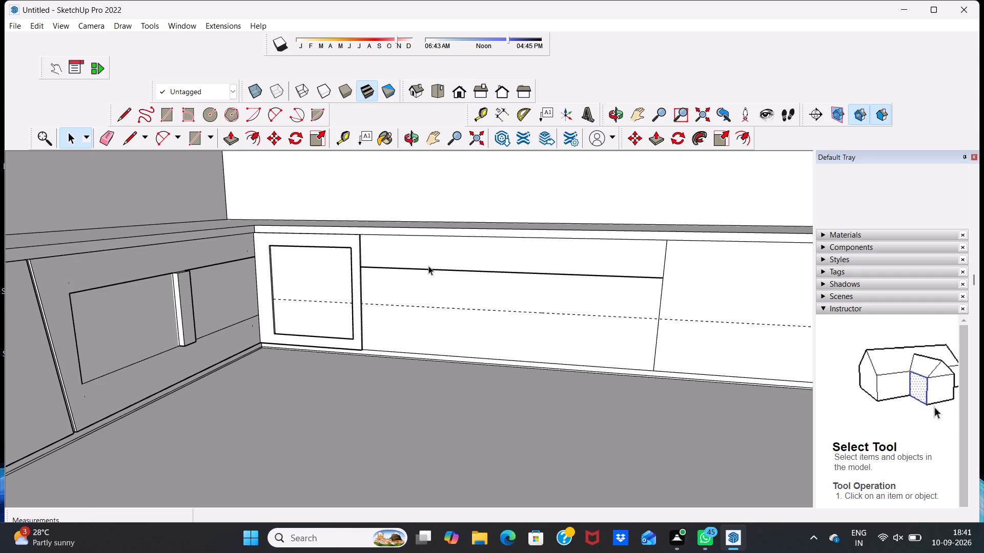
{"action": "scroll", "coordinate": [428, 285], "scroll_direction": "up", "scroll_amount": 2}
{"action": "scroll", "coordinate": [351, 301], "scroll_direction": "up", "scroll_amount": 2}
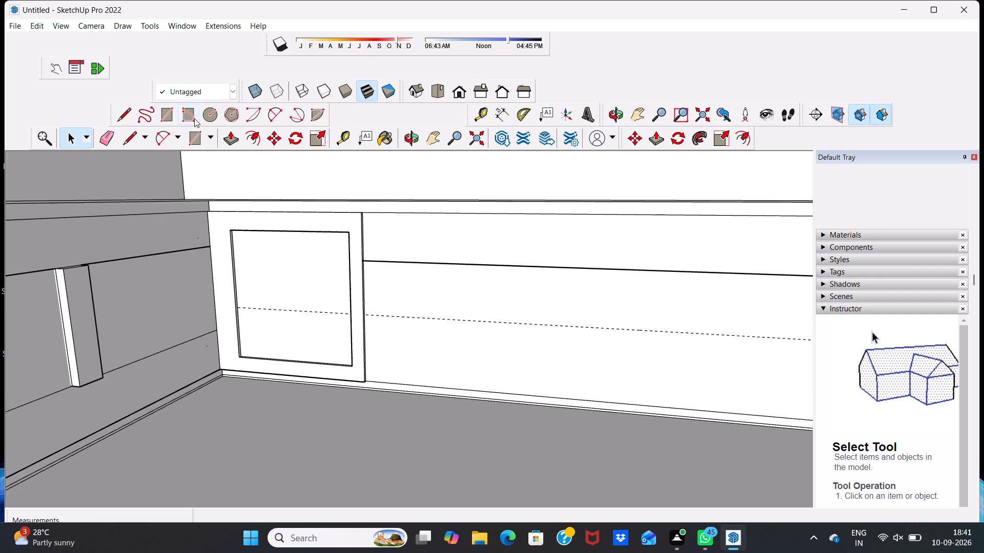
{"action": "left_click_drag", "start_coordinate": [179, 112], "coordinate": [183, 112]}
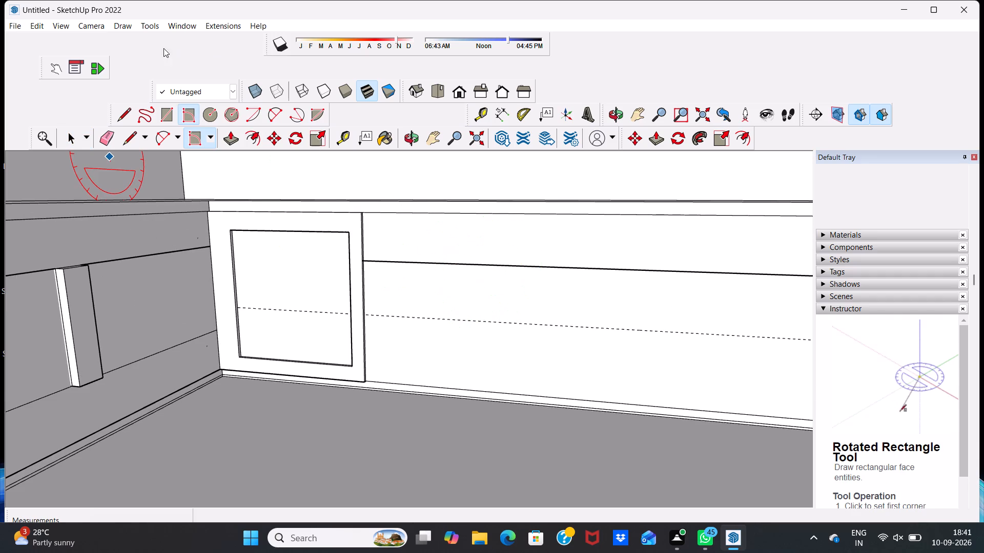
{"action": "left_click_drag", "start_coordinate": [170, 115], "coordinate": [177, 117]}
{"action": "scroll", "coordinate": [414, 317], "scroll_direction": "up", "scroll_amount": 3}
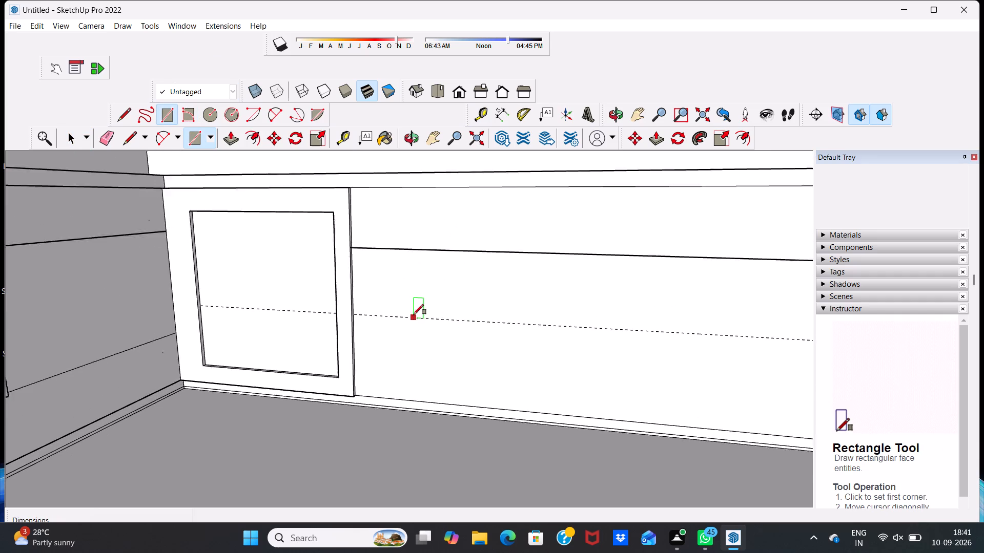
{"action": "scroll", "coordinate": [414, 314], "scroll_direction": "up", "scroll_amount": 1}
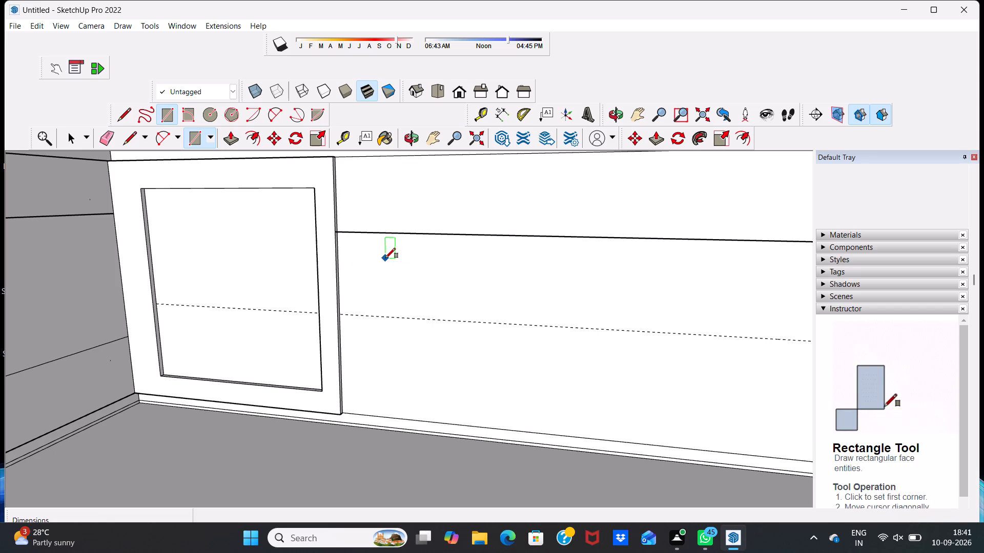
{"action": "left_click_drag", "start_coordinate": [386, 258], "coordinate": [393, 259]}
{"action": "scroll", "coordinate": [665, 315], "scroll_direction": "down", "scroll_amount": 3}
{"action": "scroll", "coordinate": [770, 305], "scroll_direction": "down", "scroll_amount": 3}
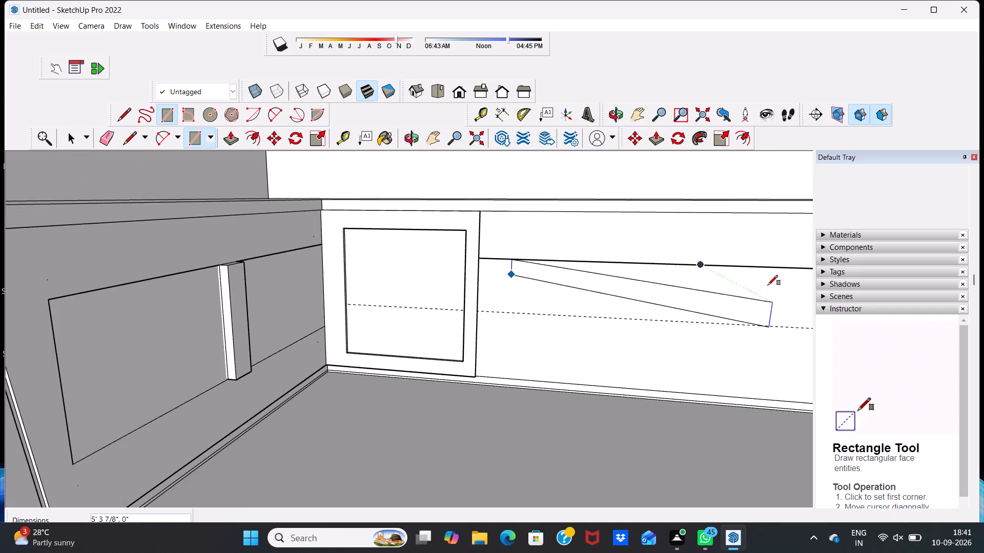
{"action": "scroll", "coordinate": [764, 290], "scroll_direction": "up", "scroll_amount": 3}
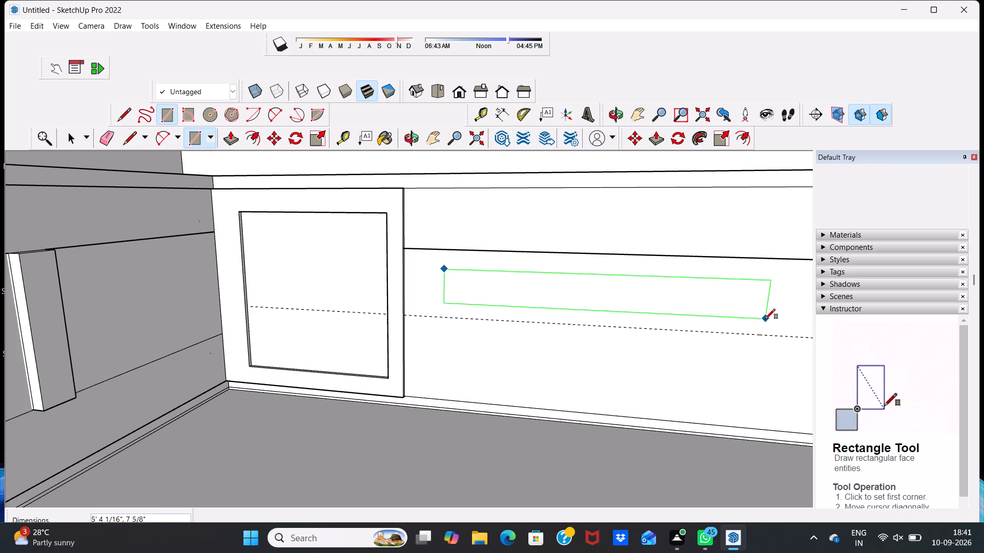
{"action": "scroll", "coordinate": [758, 314], "scroll_direction": "up", "scroll_amount": 1}
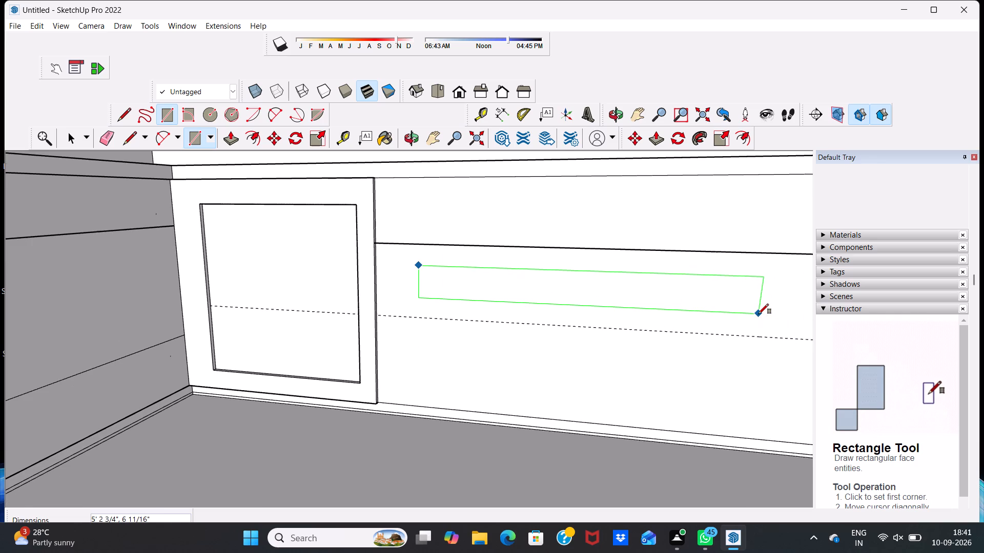
{"action": "scroll", "coordinate": [765, 318], "scroll_direction": "down", "scroll_amount": 18}
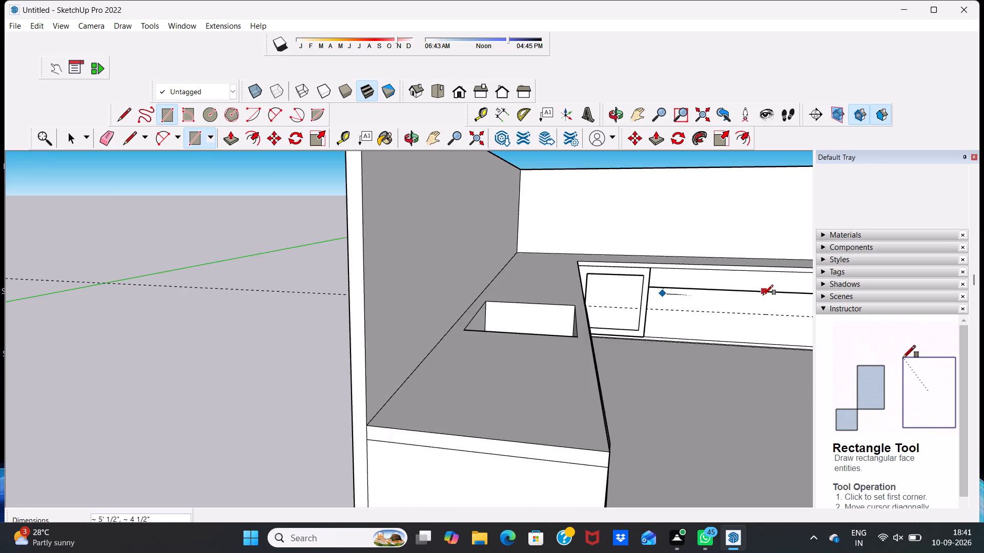
{"action": "scroll", "coordinate": [763, 295], "scroll_direction": "down", "scroll_amount": 8}
{"action": "scroll", "coordinate": [781, 296], "scroll_direction": "up", "scroll_amount": 10}
{"action": "scroll", "coordinate": [791, 324], "scroll_direction": "down", "scroll_amount": 4}
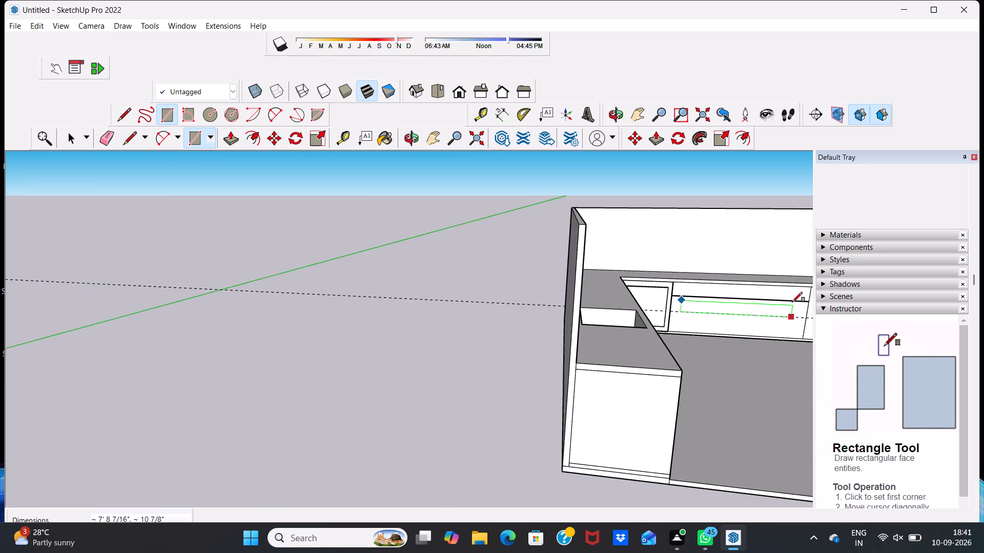
{"action": "scroll", "coordinate": [792, 302], "scroll_direction": "down", "scroll_amount": 12}
{"action": "scroll", "coordinate": [783, 300], "scroll_direction": "up", "scroll_amount": 18}
{"action": "scroll", "coordinate": [765, 282], "scroll_direction": "down", "scroll_amount": 4}
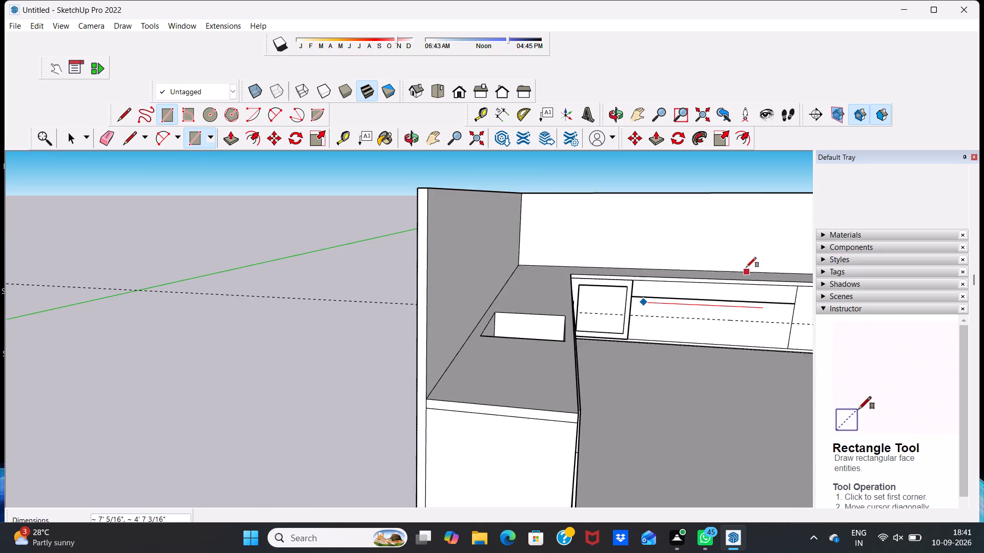
{"action": "scroll", "coordinate": [746, 267], "scroll_direction": "down", "scroll_amount": 6}
{"action": "scroll", "coordinate": [473, 178], "scroll_direction": "up", "scroll_amount": 1}
{"action": "scroll", "coordinate": [299, 123], "scroll_direction": "down", "scroll_amount": 5}
{"action": "scroll", "coordinate": [658, 309], "scroll_direction": "down", "scroll_amount": 5}
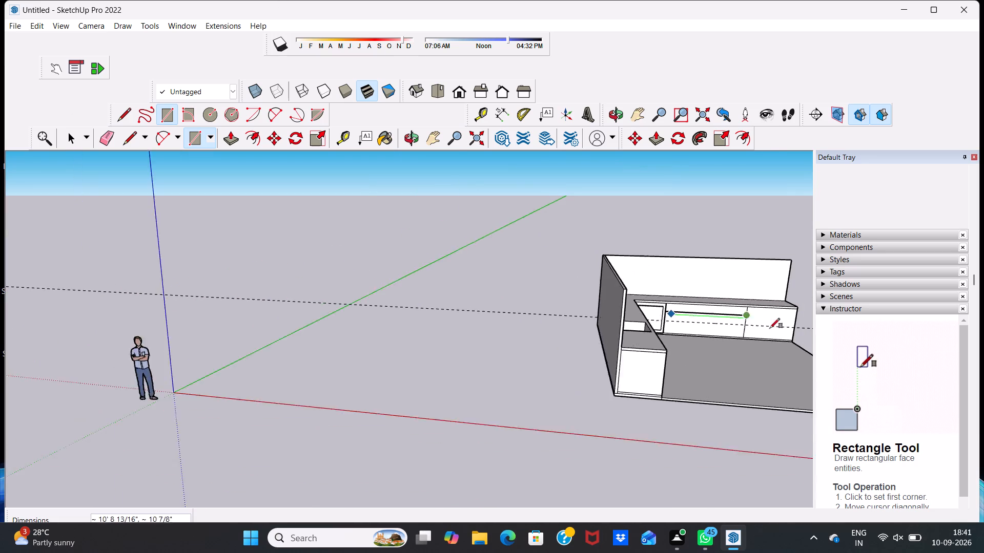
{"action": "scroll", "coordinate": [804, 325], "scroll_direction": "up", "scroll_amount": 18}
{"action": "scroll", "coordinate": [645, 272], "scroll_direction": "down", "scroll_amount": 5}
{"action": "scroll", "coordinate": [602, 316], "scroll_direction": "up", "scroll_amount": 1}
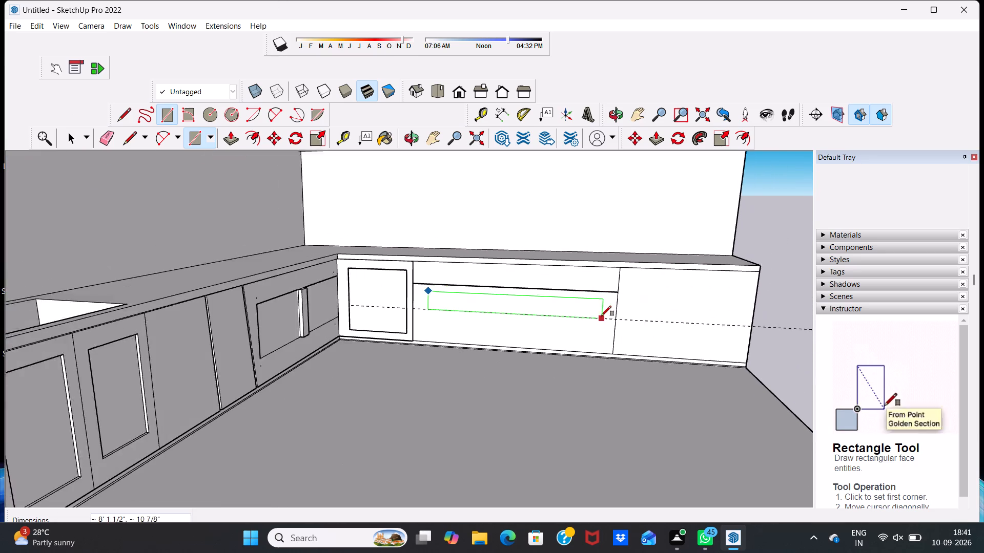
{"action": "scroll", "coordinate": [601, 316], "scroll_direction": "up", "scroll_amount": 1}
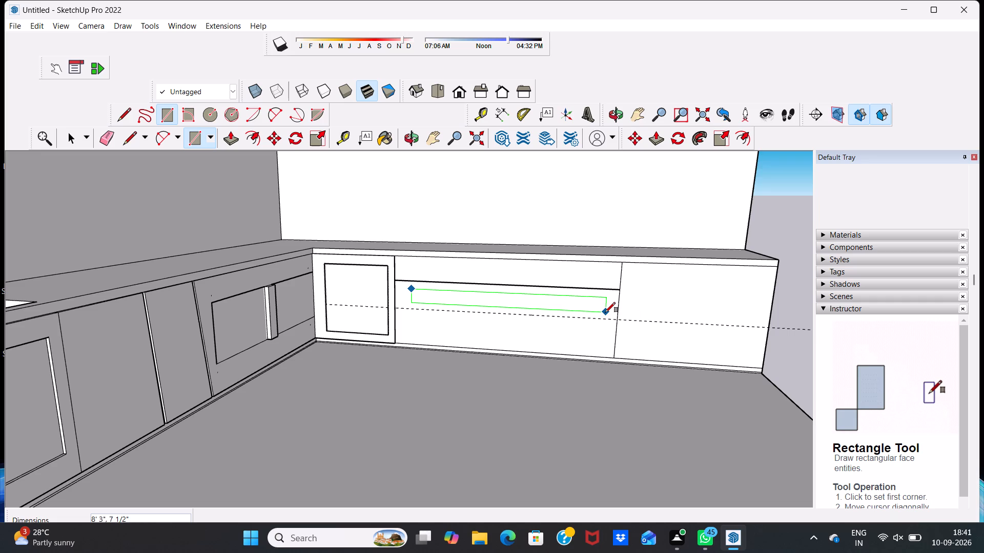
{"action": "left_click", "coordinate": [609, 312]}
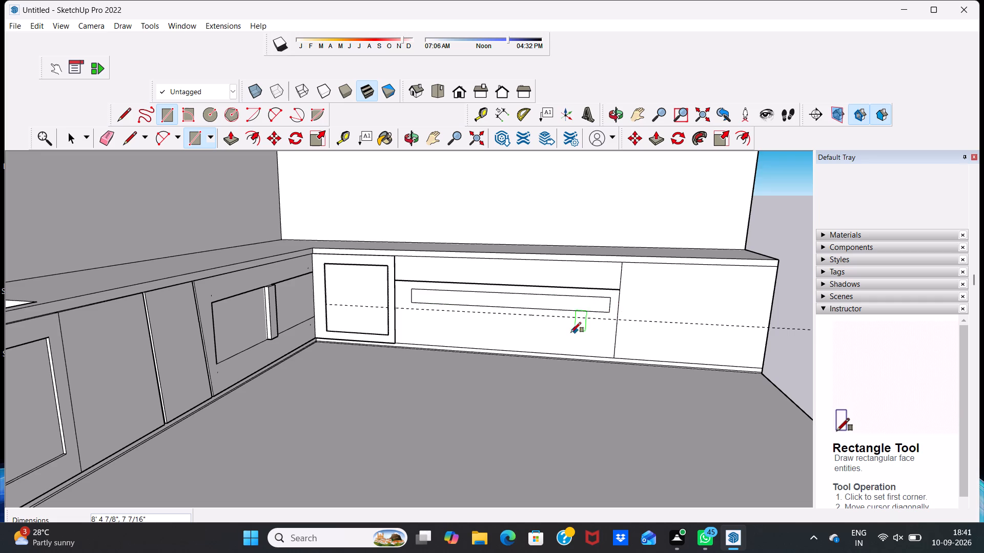
{"action": "scroll", "coordinate": [480, 346], "scroll_direction": "up", "scroll_amount": 2}
{"action": "key", "text": "space"}
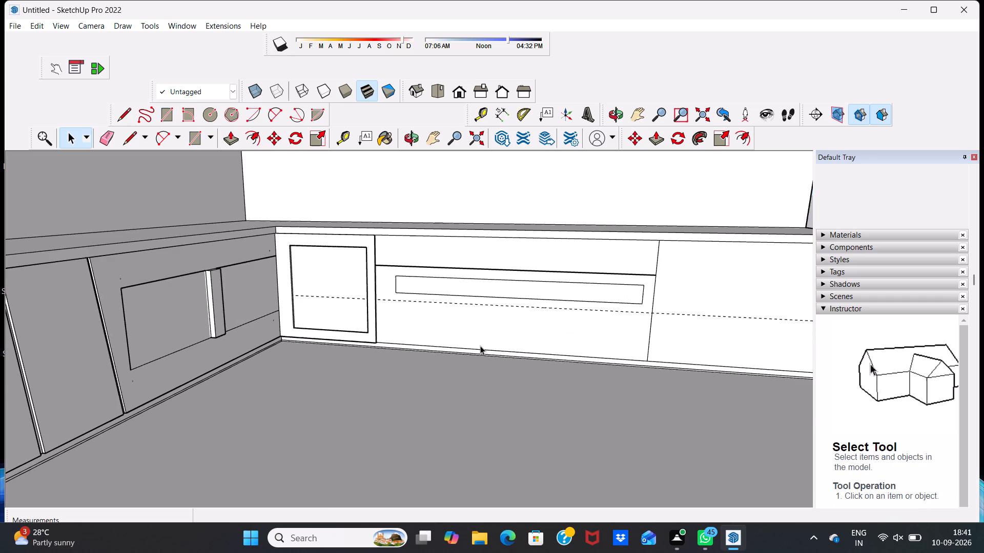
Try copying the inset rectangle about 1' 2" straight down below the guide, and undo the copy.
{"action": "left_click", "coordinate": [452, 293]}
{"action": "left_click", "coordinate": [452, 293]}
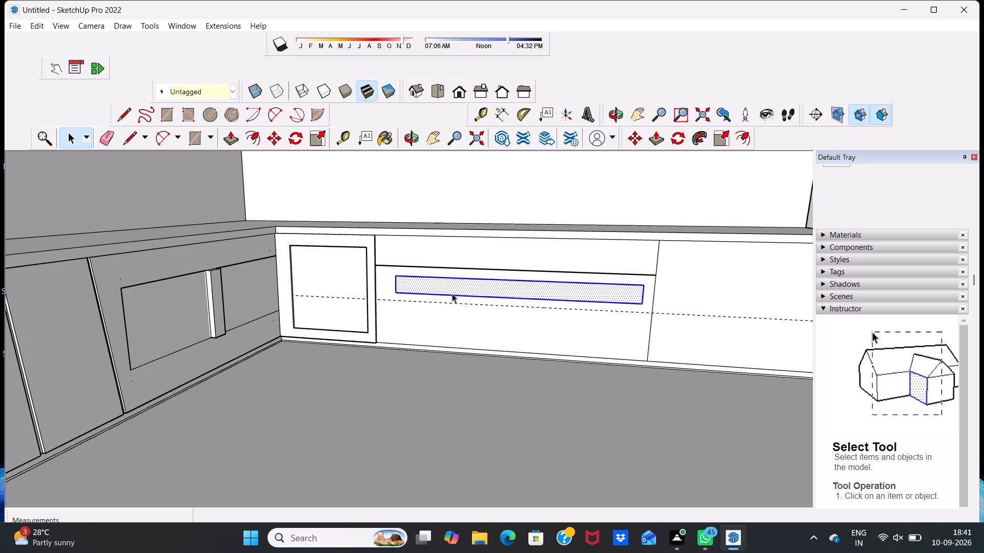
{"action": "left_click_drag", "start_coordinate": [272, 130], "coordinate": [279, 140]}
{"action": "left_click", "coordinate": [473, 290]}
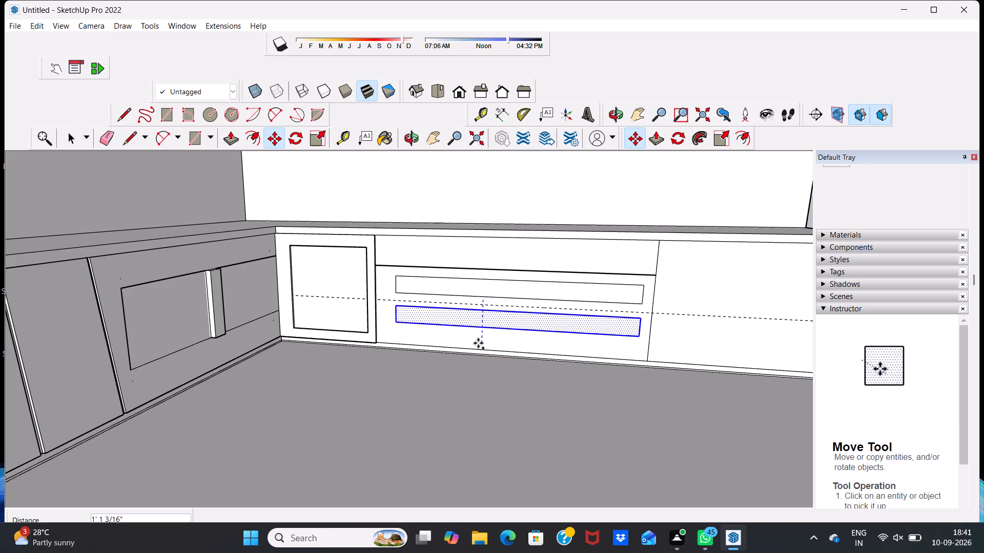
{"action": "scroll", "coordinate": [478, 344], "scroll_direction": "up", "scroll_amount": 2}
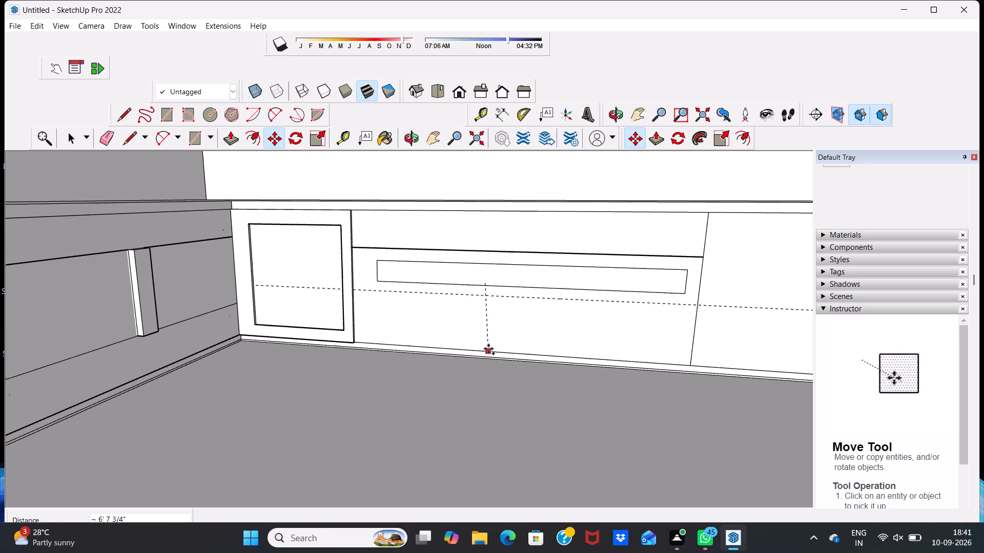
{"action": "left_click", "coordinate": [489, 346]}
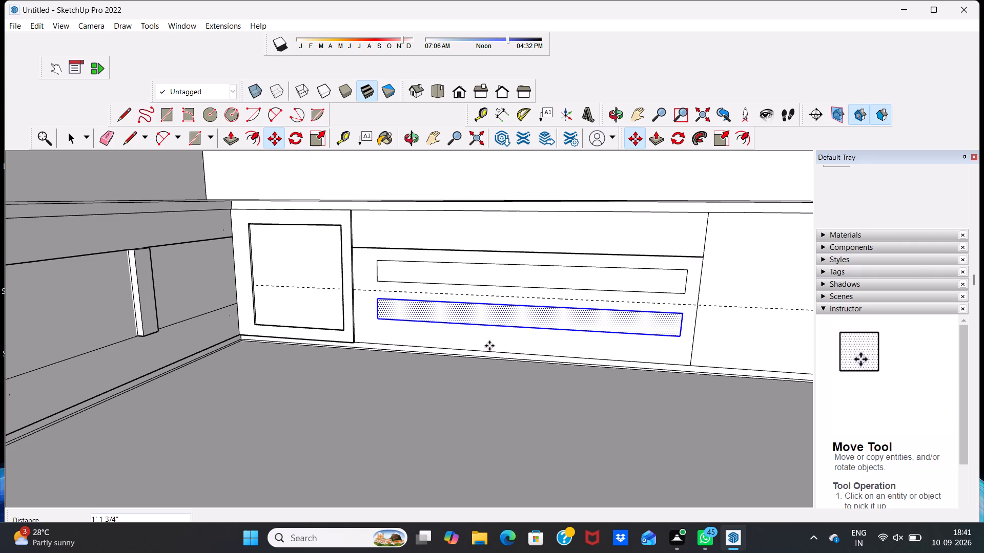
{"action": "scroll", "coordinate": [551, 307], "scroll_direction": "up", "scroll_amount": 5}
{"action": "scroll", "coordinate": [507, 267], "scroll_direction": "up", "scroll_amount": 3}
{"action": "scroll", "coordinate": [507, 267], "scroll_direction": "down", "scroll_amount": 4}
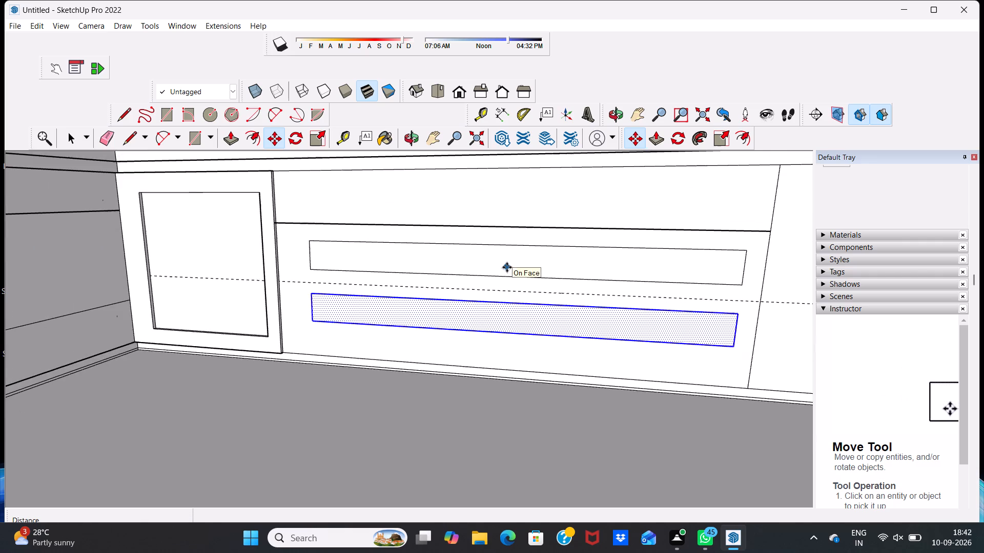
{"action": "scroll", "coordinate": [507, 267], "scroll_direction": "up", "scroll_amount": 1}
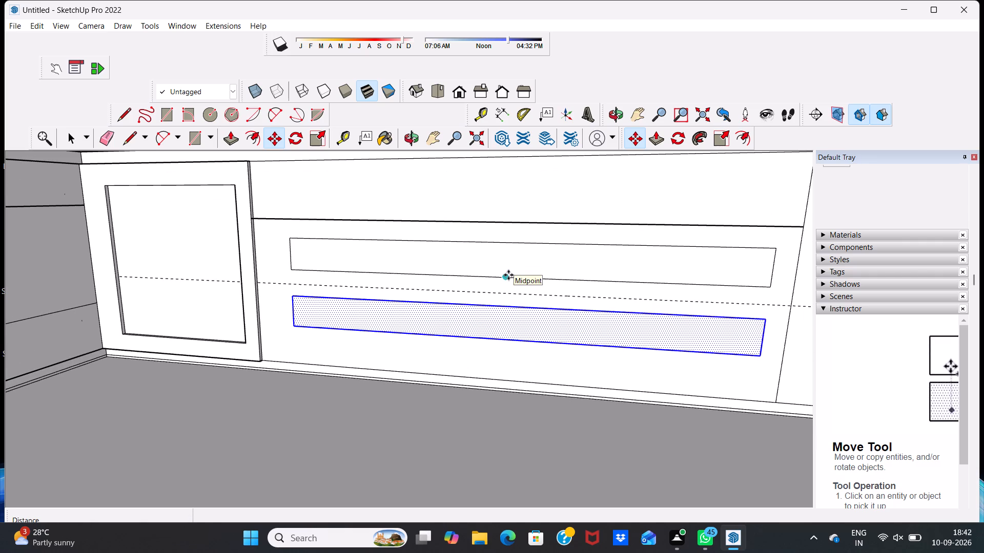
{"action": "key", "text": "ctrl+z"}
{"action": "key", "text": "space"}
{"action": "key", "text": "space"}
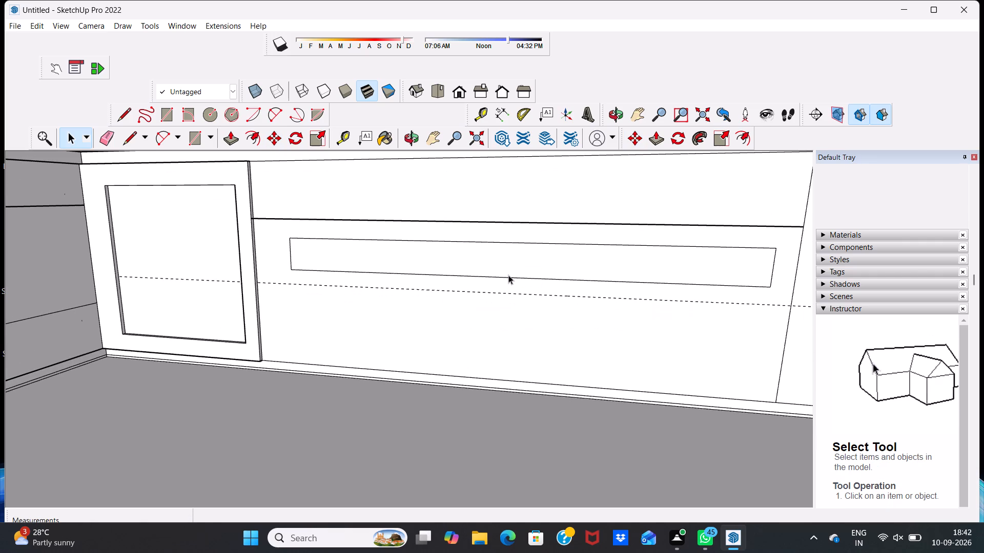
Draw a second inset rectangle about 8' 5" by 10 1/2" below the guide, roughly aligned with the upper rectangle.
{"action": "scroll", "coordinate": [508, 275], "scroll_direction": "down", "scroll_amount": 3}
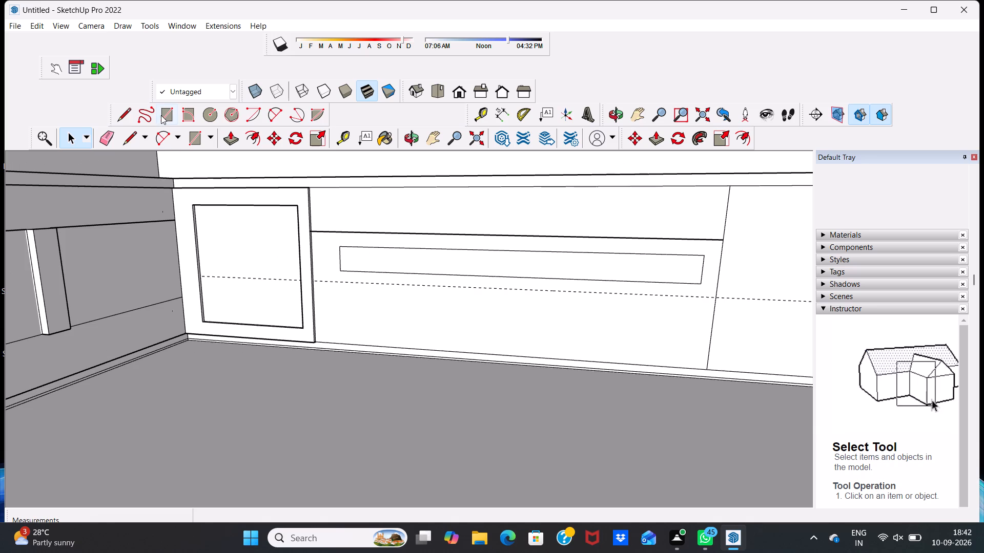
{"action": "left_click", "coordinate": [161, 115]}
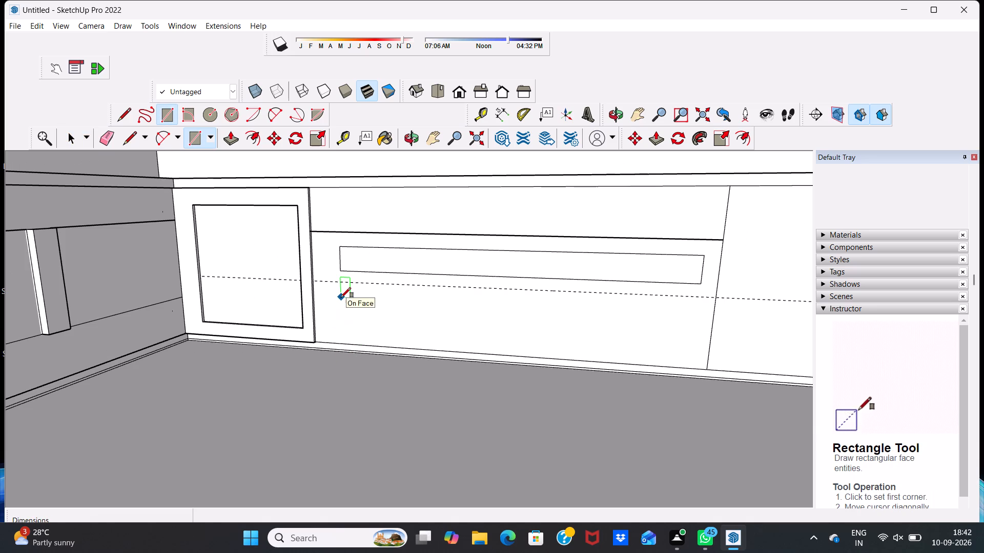
{"action": "left_click", "coordinate": [341, 297]}
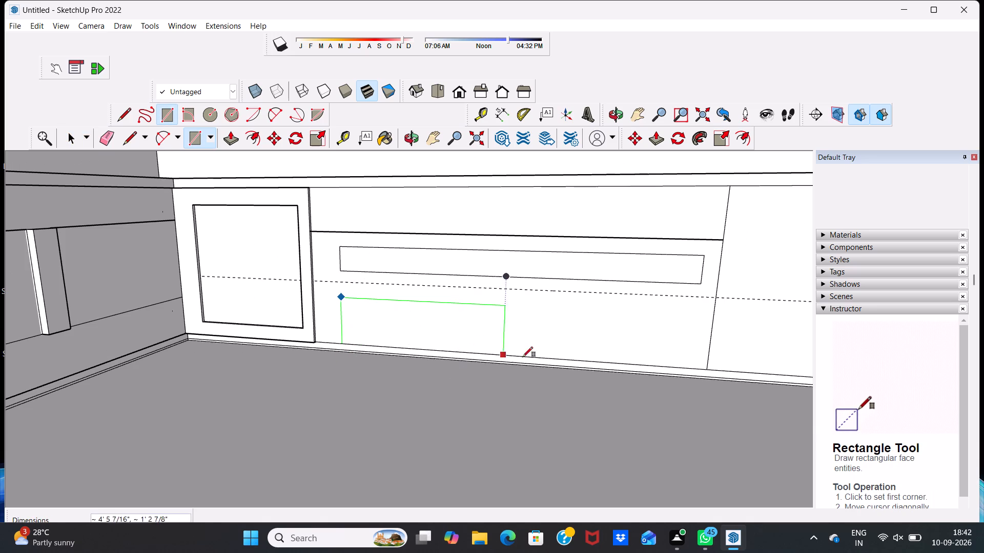
{"action": "left_click", "coordinate": [693, 353]}
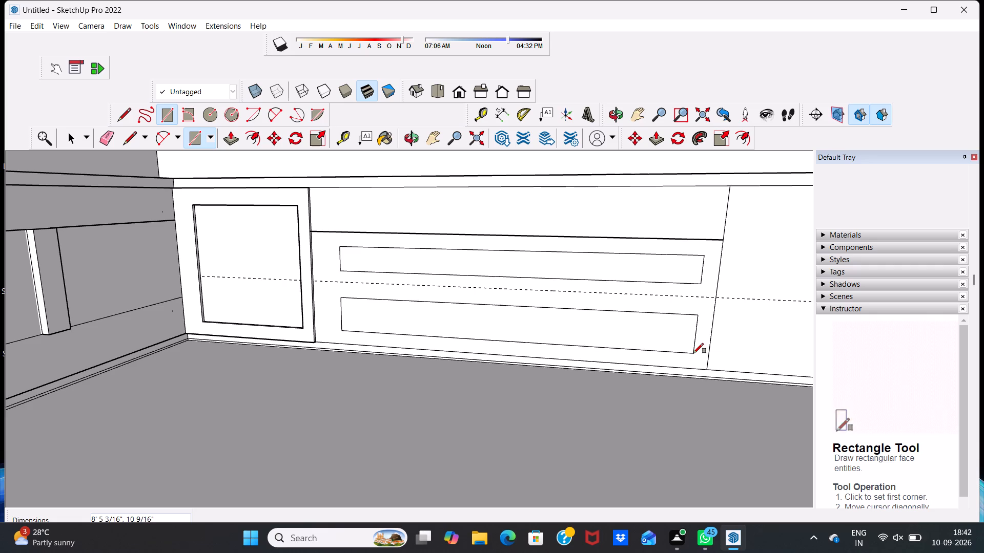
{"action": "key", "text": "space"}
{"action": "key", "text": "space"}
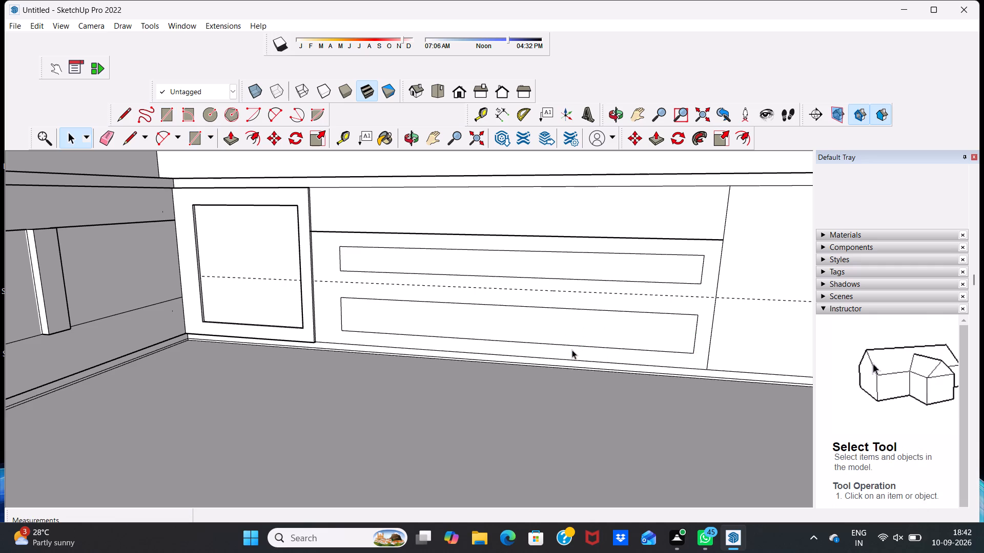
Push/pull the border face around the two inset rectangles outward by 1" to form a raised frame on the wide middle front.
{"action": "left_click", "coordinate": [321, 298]}
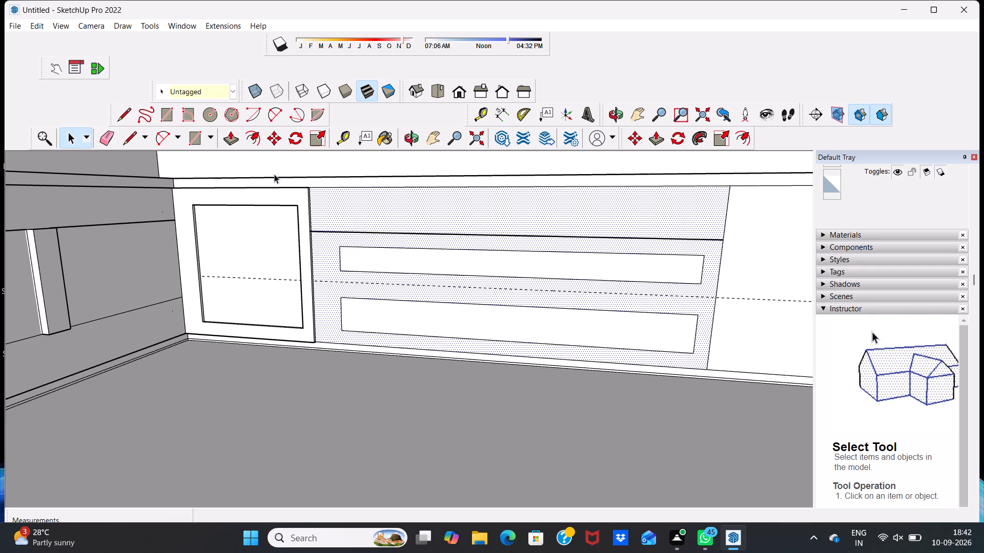
{"action": "left_click", "coordinate": [231, 134]}
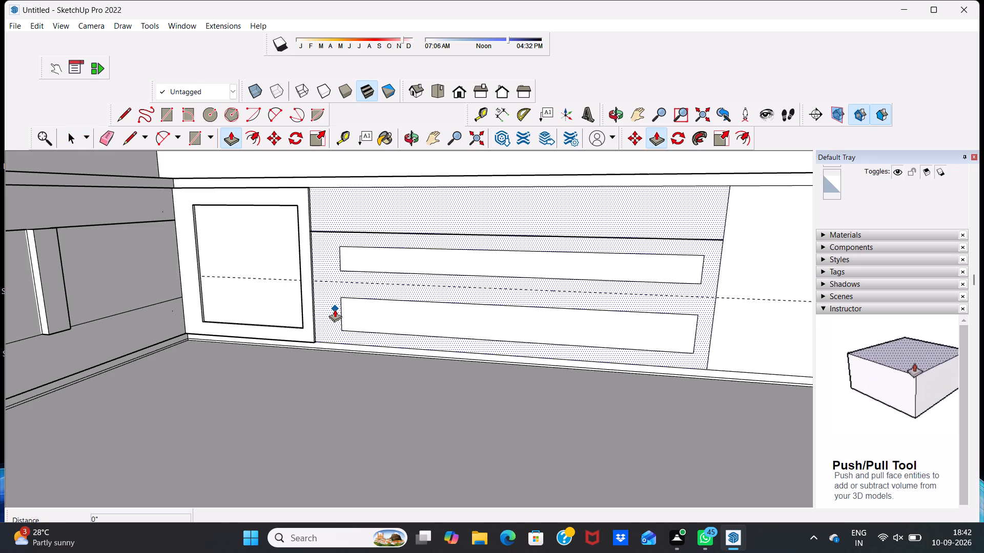
{"action": "left_click", "coordinate": [333, 309]}
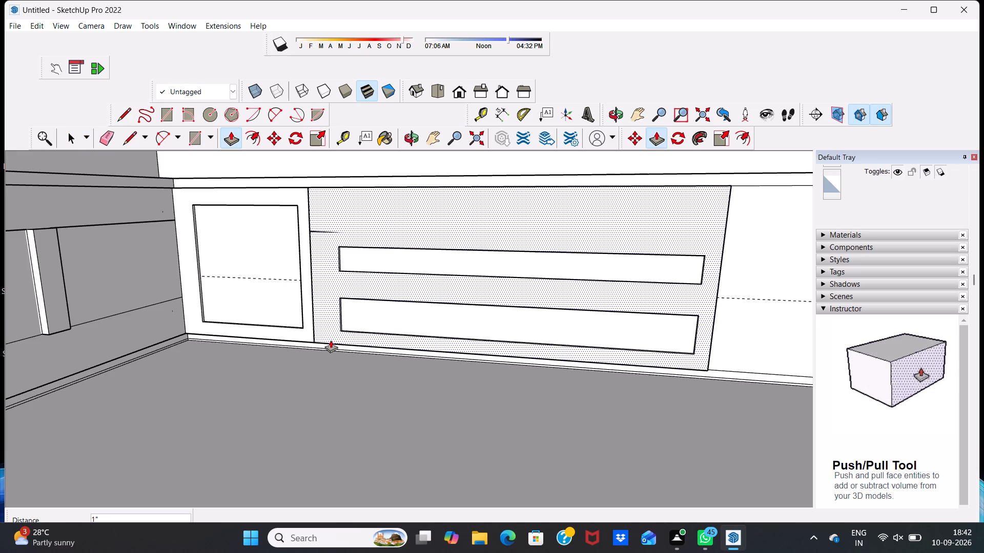
{"action": "left_click", "coordinate": [329, 323]}
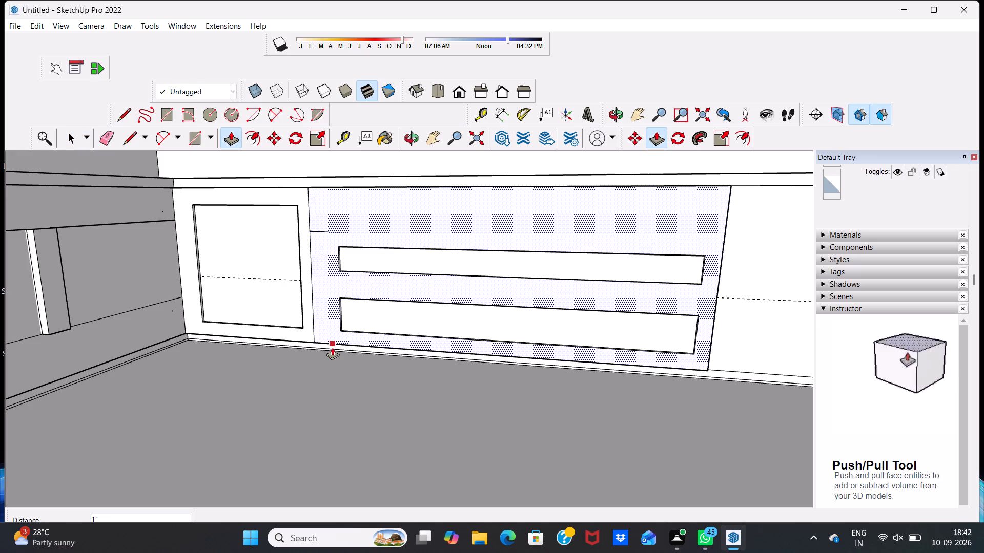
{"action": "key", "text": "ctrl+z"}
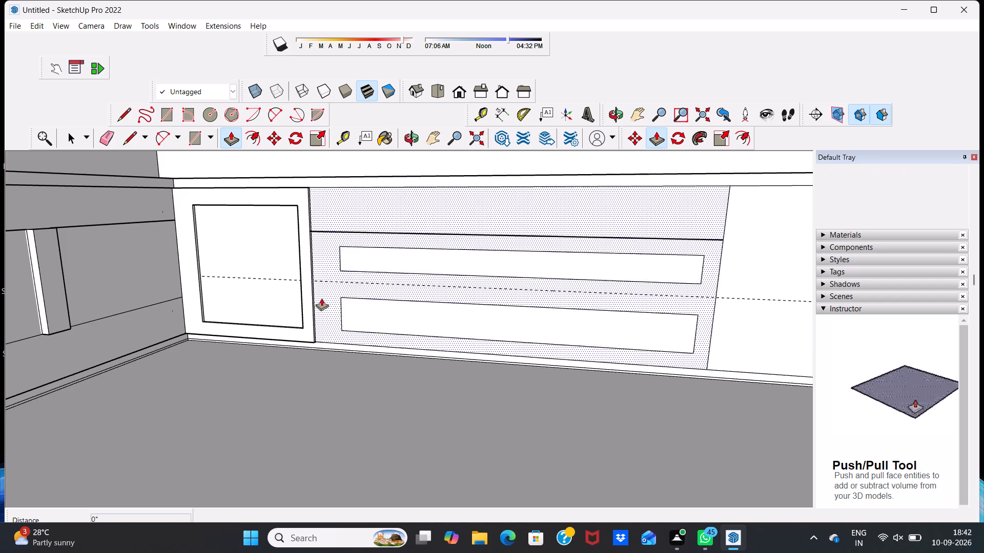
{"action": "scroll", "coordinate": [296, 231], "scroll_direction": "up", "scroll_amount": 3}
{"action": "scroll", "coordinate": [313, 275], "scroll_direction": "up", "scroll_amount": 6}
{"action": "left_click", "coordinate": [344, 330]}
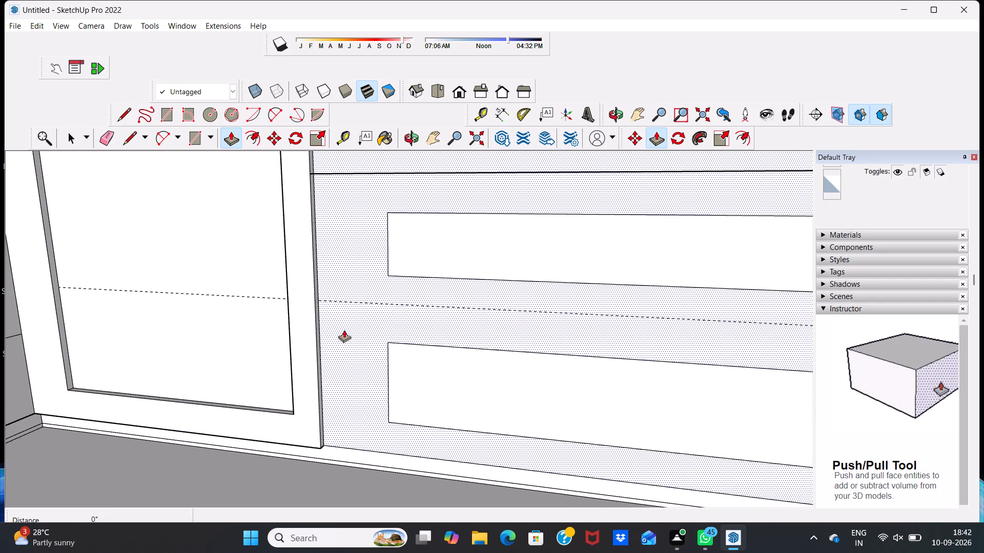
{"action": "left_click", "coordinate": [342, 370]}
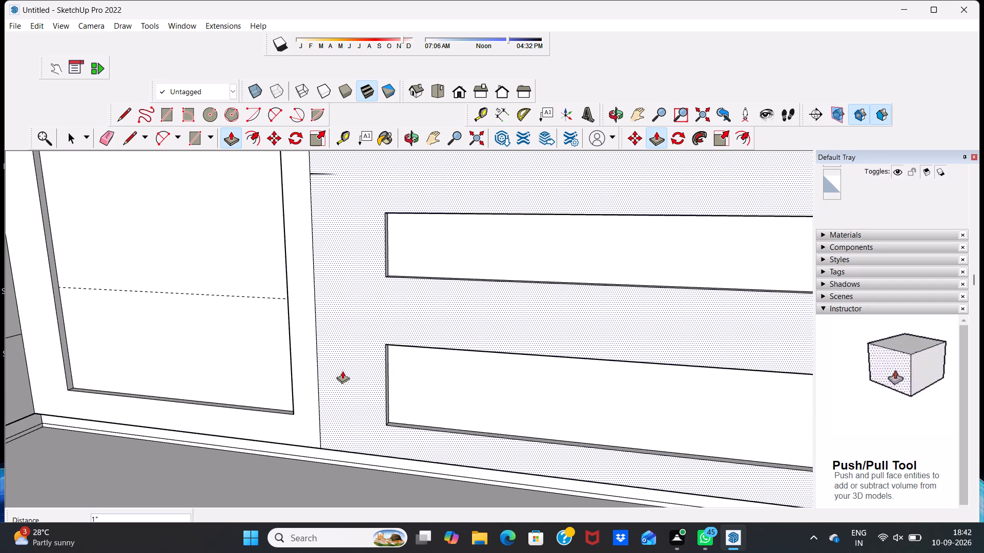
Delete the stray short horizontal line on the wide middle front, above the upper inset rectangle's start.
{"action": "scroll", "coordinate": [467, 414], "scroll_direction": "up", "scroll_amount": 5}
{"action": "scroll", "coordinate": [454, 401], "scroll_direction": "down", "scroll_amount": 4}
{"action": "middle_click_drag", "start_coordinate": [453, 402], "coordinate": [467, 429]}
{"action": "scroll", "coordinate": [470, 426], "scroll_direction": "down", "scroll_amount": 6}
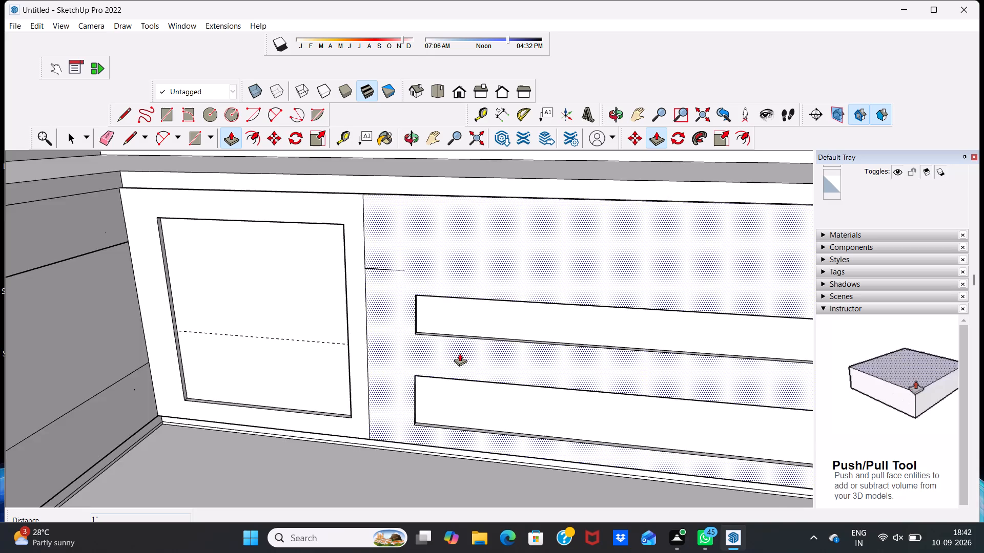
{"action": "scroll", "coordinate": [460, 353], "scroll_direction": "down", "scroll_amount": 10}
{"action": "scroll", "coordinate": [446, 331], "scroll_direction": "up", "scroll_amount": 7}
{"action": "scroll", "coordinate": [426, 290], "scroll_direction": "up", "scroll_amount": 2}
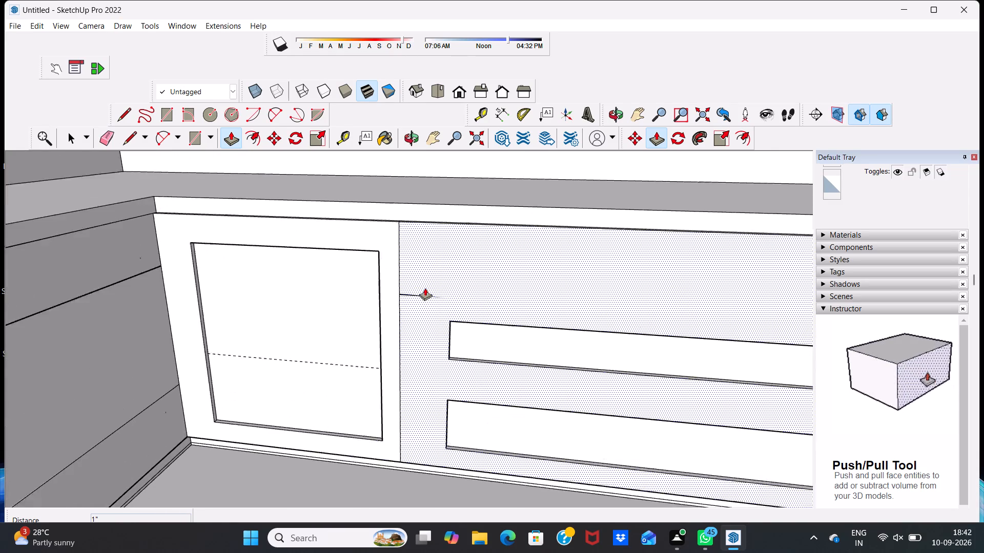
{"action": "scroll", "coordinate": [425, 288], "scroll_direction": "up", "scroll_amount": 1}
{"action": "scroll", "coordinate": [424, 285], "scroll_direction": "down", "scroll_amount": 6}
{"action": "key", "text": "space"}
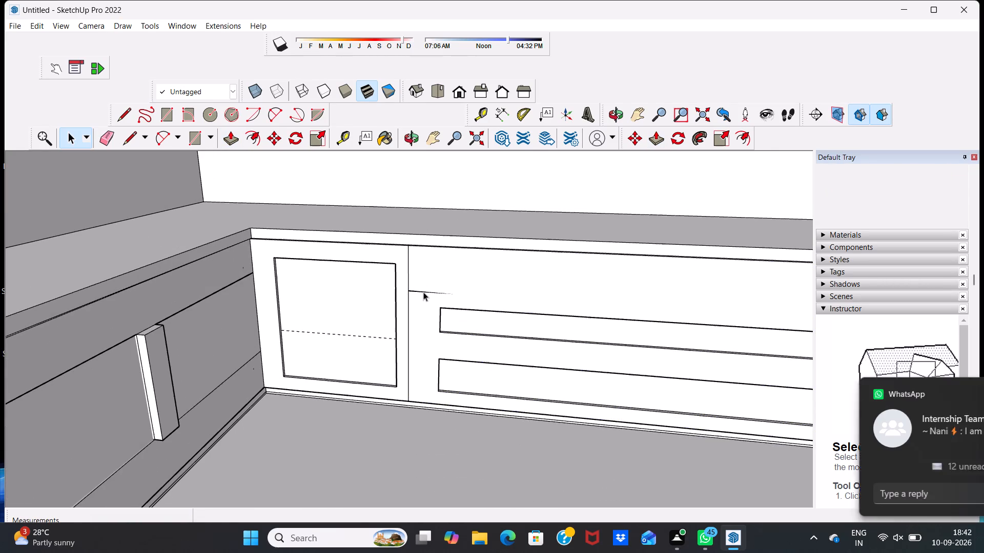
{"action": "scroll", "coordinate": [422, 300], "scroll_direction": "up", "scroll_amount": 4}
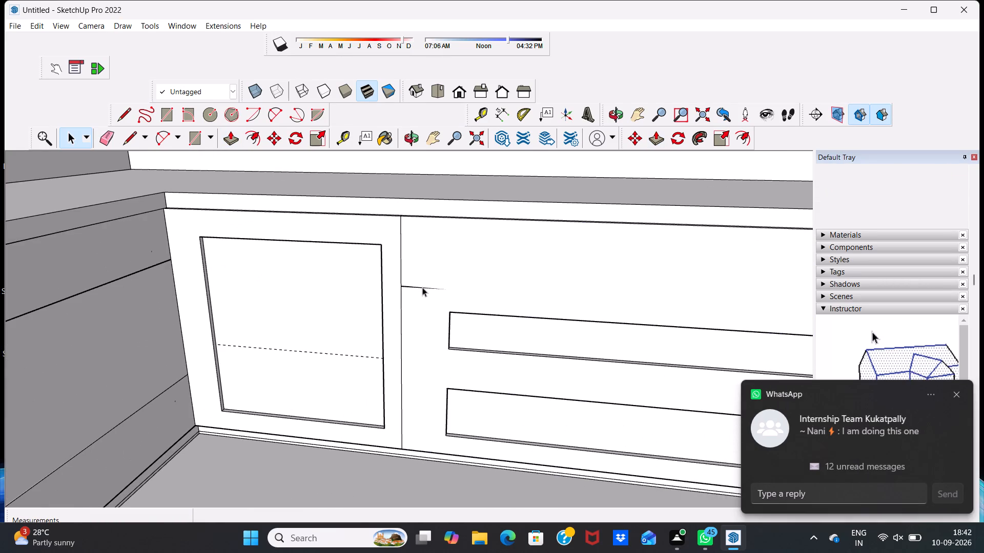
{"action": "left_click", "coordinate": [422, 287]}
{"action": "key", "text": "Delete"}
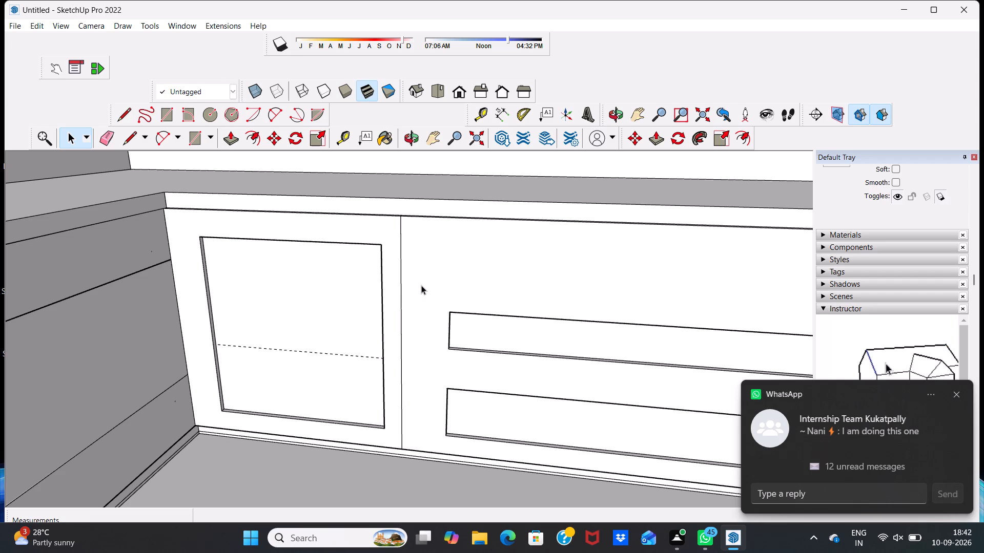
Draw a thin full-width rectangle about 9' 6" by 5/16" across the wide middle front, above the upper inset rectangle.
{"action": "scroll", "coordinate": [377, 256], "scroll_direction": "down", "scroll_amount": 12}
{"action": "scroll", "coordinate": [604, 352], "scroll_direction": "up", "scroll_amount": 4}
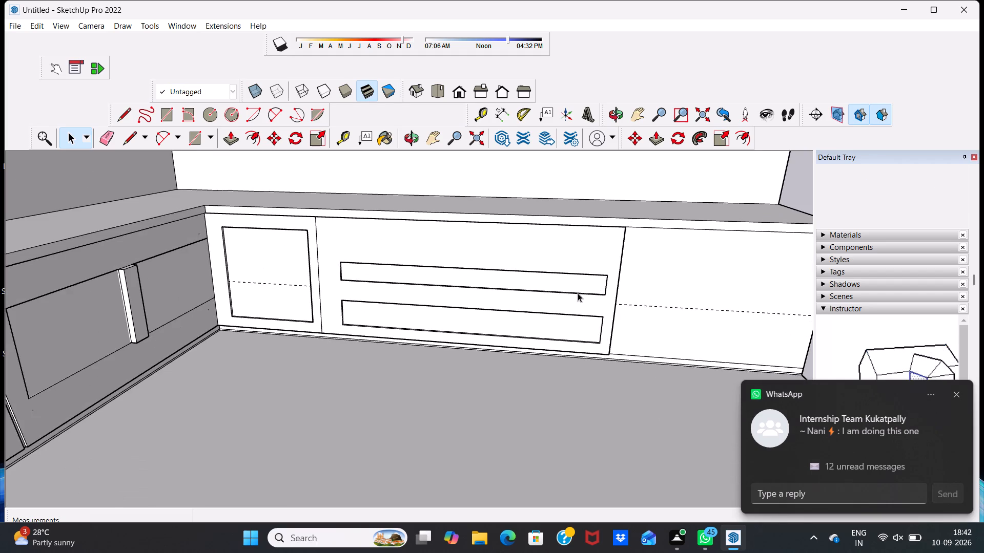
{"action": "scroll", "coordinate": [478, 262], "scroll_direction": "up", "scroll_amount": 1}
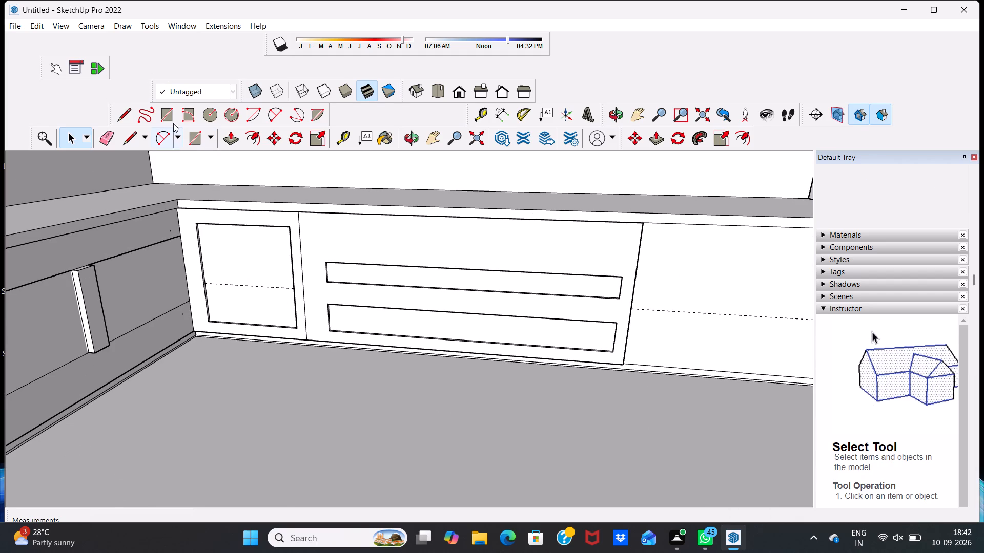
{"action": "left_click", "coordinate": [161, 111]}
{"action": "scroll", "coordinate": [329, 246], "scroll_direction": "up", "scroll_amount": 2}
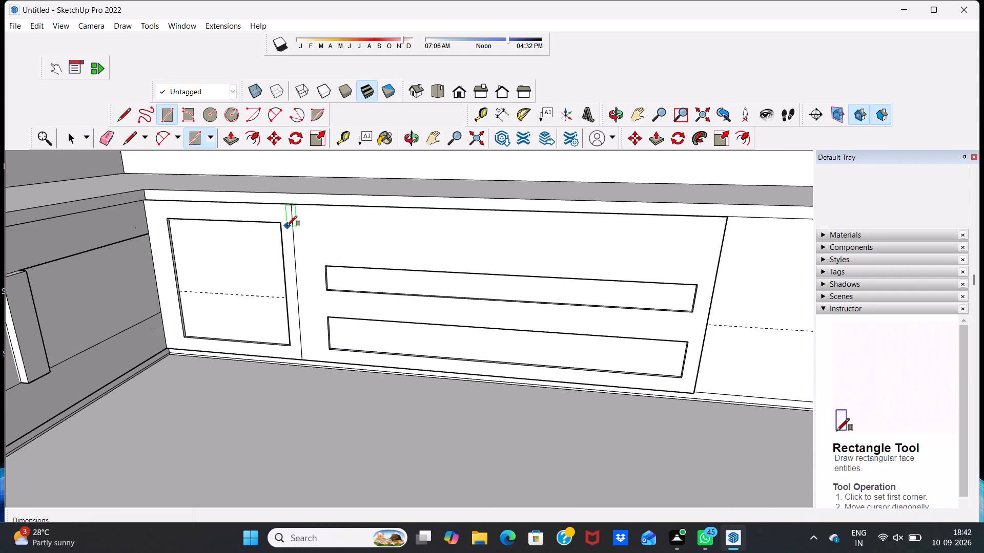
{"action": "left_click", "coordinate": [294, 229]}
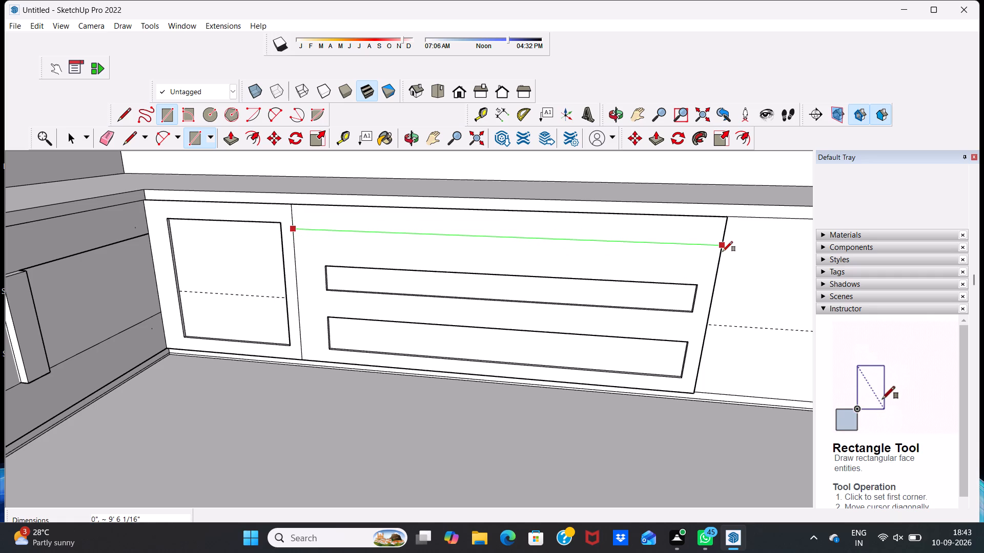
{"action": "scroll", "coordinate": [722, 253], "scroll_direction": "up", "scroll_amount": 3}
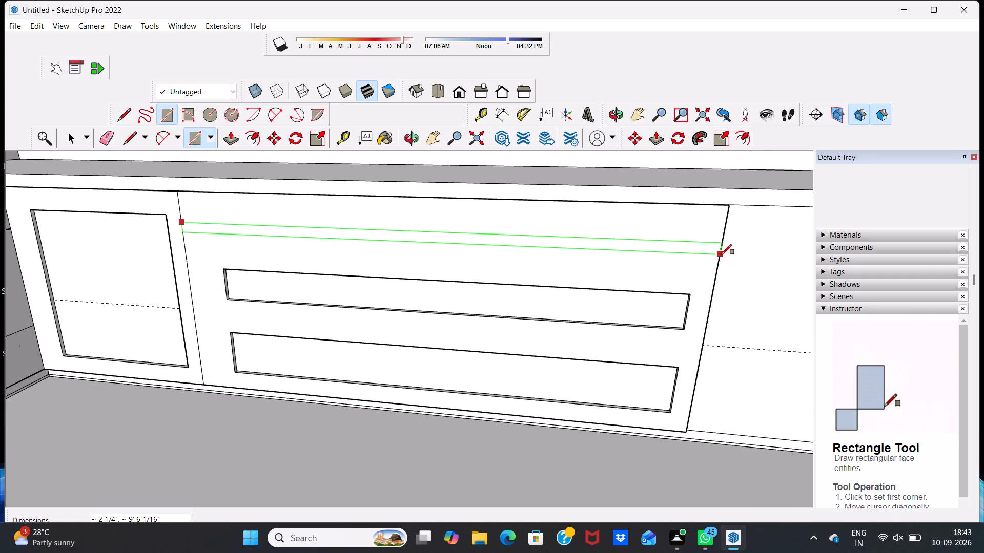
{"action": "scroll", "coordinate": [721, 254], "scroll_direction": "up", "scroll_amount": 5}
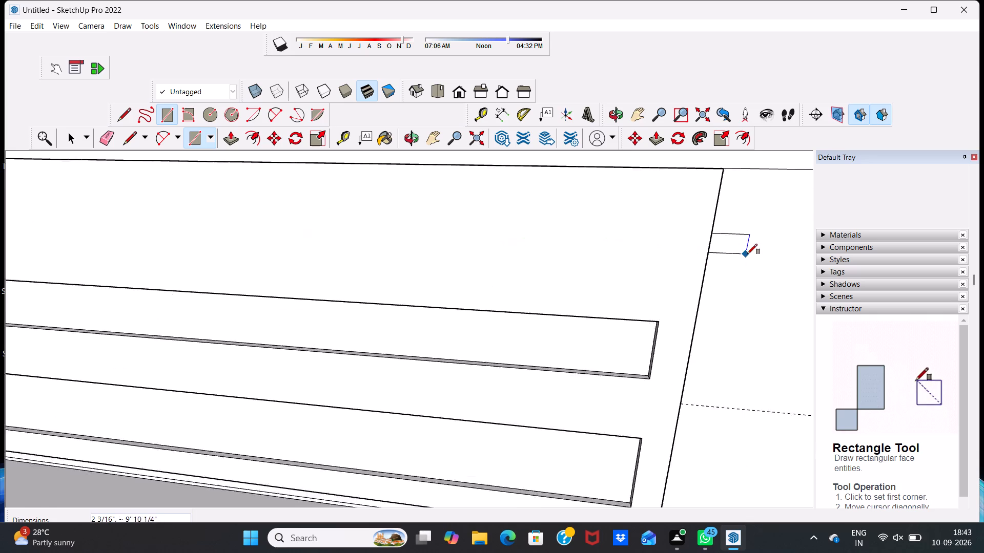
{"action": "scroll", "coordinate": [747, 254], "scroll_direction": "up", "scroll_amount": 2}
{"action": "scroll", "coordinate": [645, 256], "scroll_direction": "up", "scroll_amount": 3}
{"action": "scroll", "coordinate": [710, 223], "scroll_direction": "up", "scroll_amount": 6}
{"action": "middle_click_drag", "start_coordinate": [695, 224], "coordinate": [697, 265]}
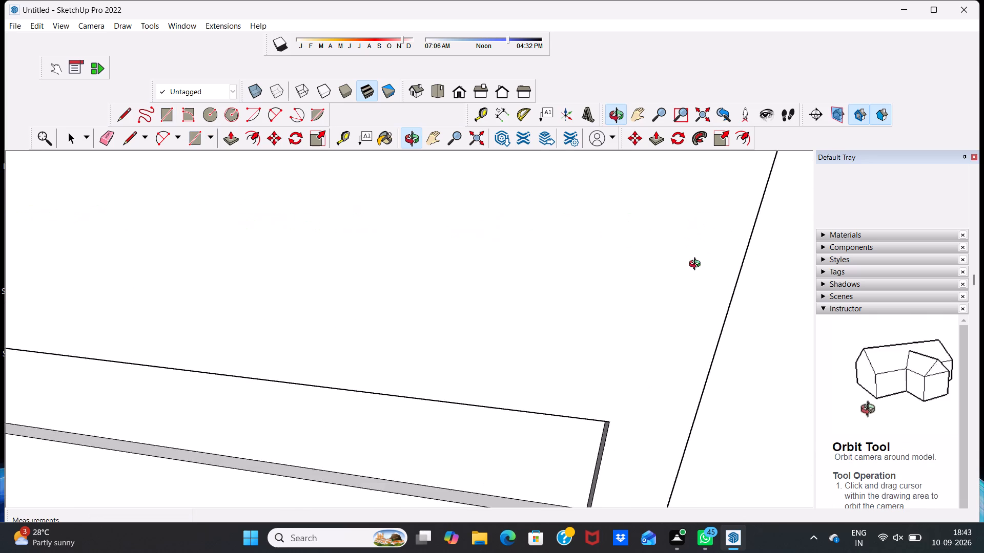
{"action": "middle_click_drag", "start_coordinate": [697, 265], "coordinate": [667, 347]}
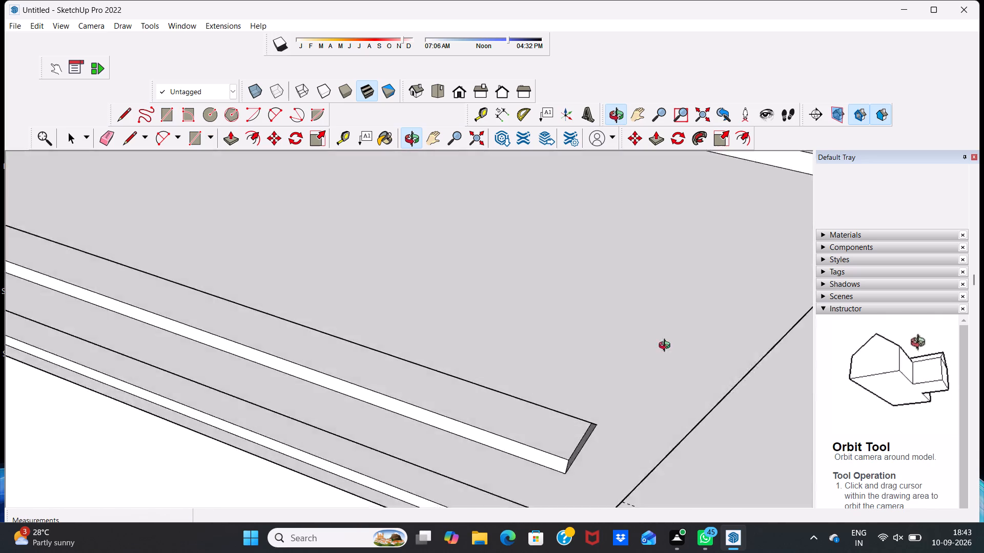
{"action": "middle_click_drag", "start_coordinate": [667, 347], "coordinate": [737, 233]}
{"action": "scroll", "coordinate": [727, 233], "scroll_direction": "up", "scroll_amount": 2}
{"action": "scroll", "coordinate": [705, 242], "scroll_direction": "down", "scroll_amount": 1}
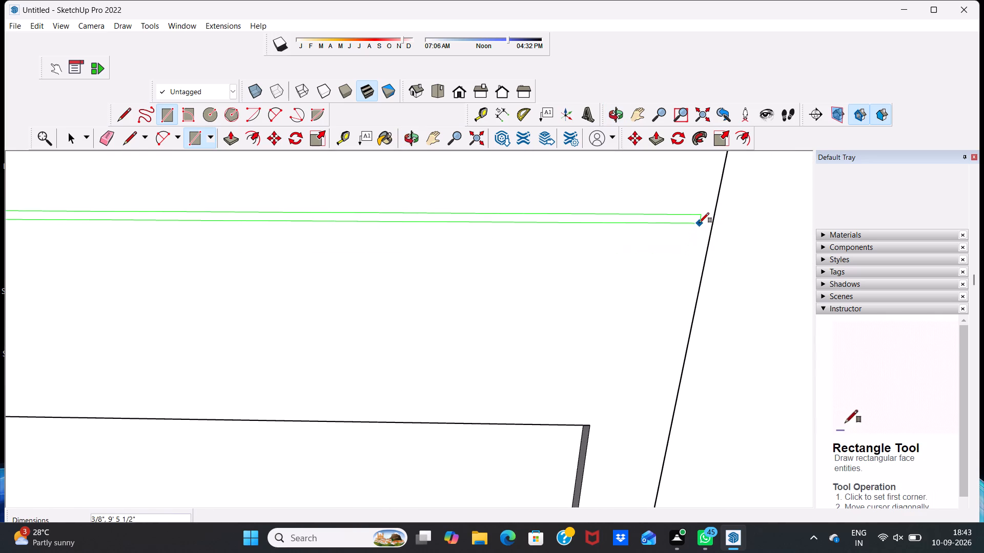
{"action": "left_click", "coordinate": [710, 222]}
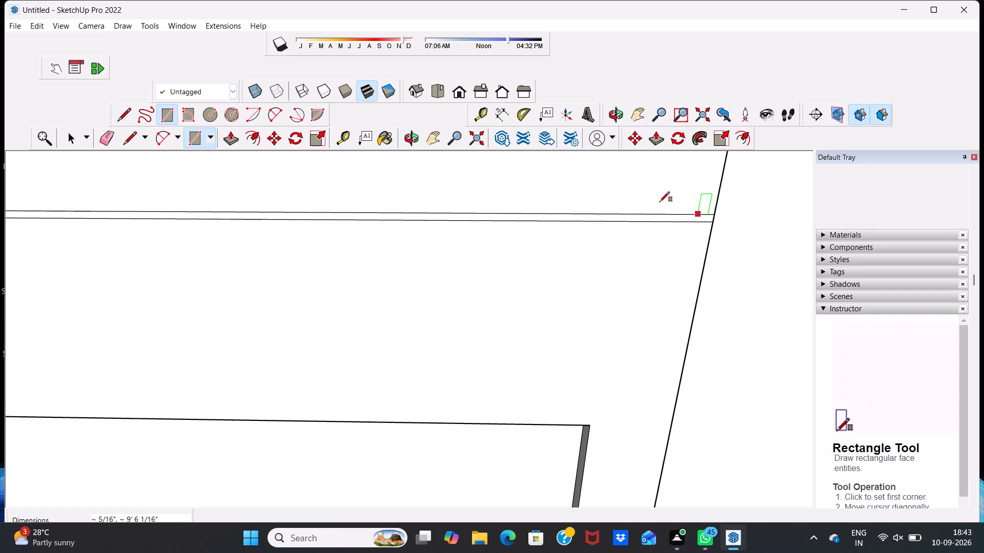
{"action": "scroll", "coordinate": [584, 198], "scroll_direction": "down", "scroll_amount": 18}
{"action": "scroll", "coordinate": [181, 272], "scroll_direction": "up", "scroll_amount": 6}
{"action": "scroll", "coordinate": [161, 266], "scroll_direction": "down", "scroll_amount": 4}
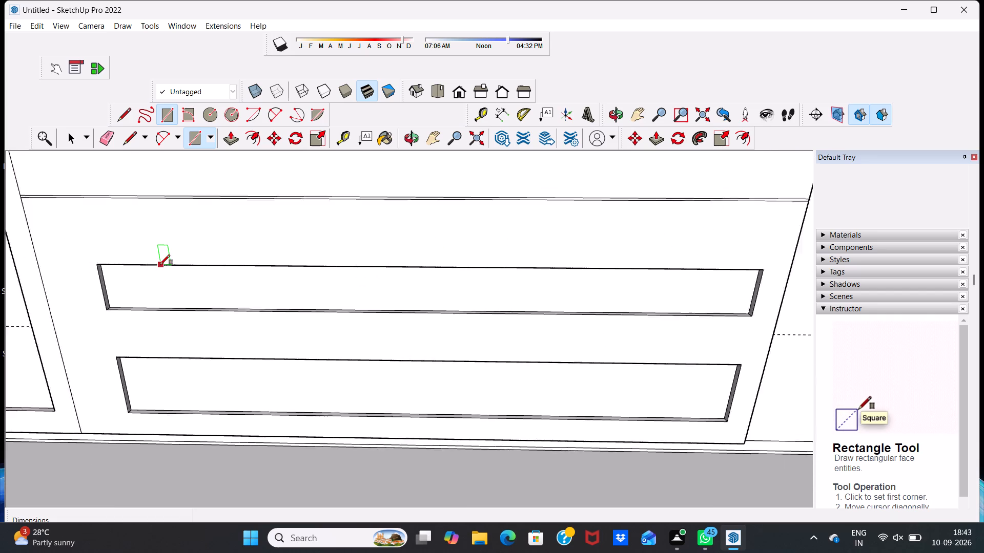
{"action": "scroll", "coordinate": [160, 265], "scroll_direction": "down", "scroll_amount": 1}
{"action": "key", "text": "space"}
Draw an inset rectangle about 4' 2 3/4" by 2' 7 3/8" on the end front beside the wide middle front.
{"action": "scroll", "coordinate": [120, 242], "scroll_direction": "down", "scroll_amount": 5}
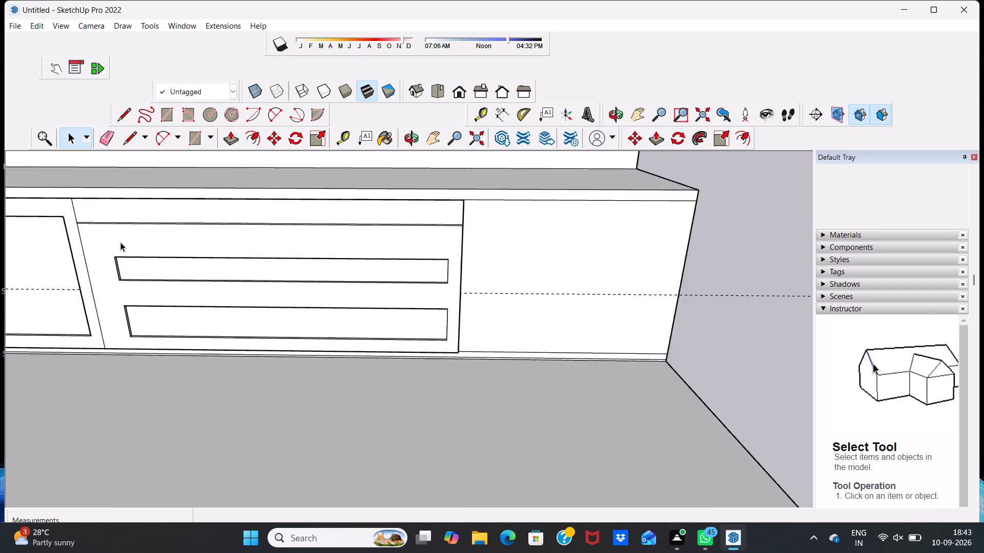
{"action": "scroll", "coordinate": [120, 242], "scroll_direction": "down", "scroll_amount": 7}
{"action": "scroll", "coordinate": [164, 195], "scroll_direction": "up", "scroll_amount": 5}
{"action": "scroll", "coordinate": [171, 195], "scroll_direction": "down", "scroll_amount": 5}
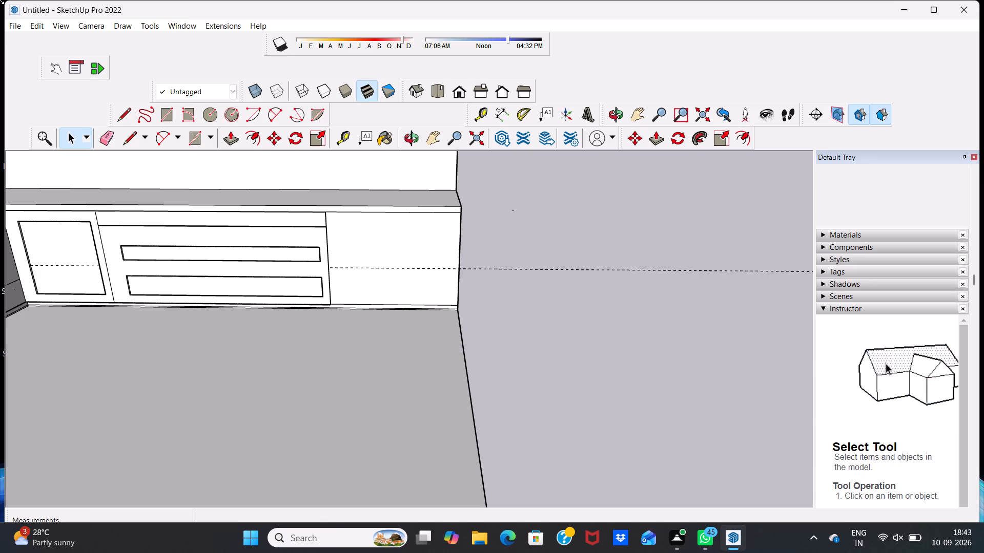
{"action": "scroll", "coordinate": [0, 0], "scroll_direction": "up", "scroll_amount": 1}
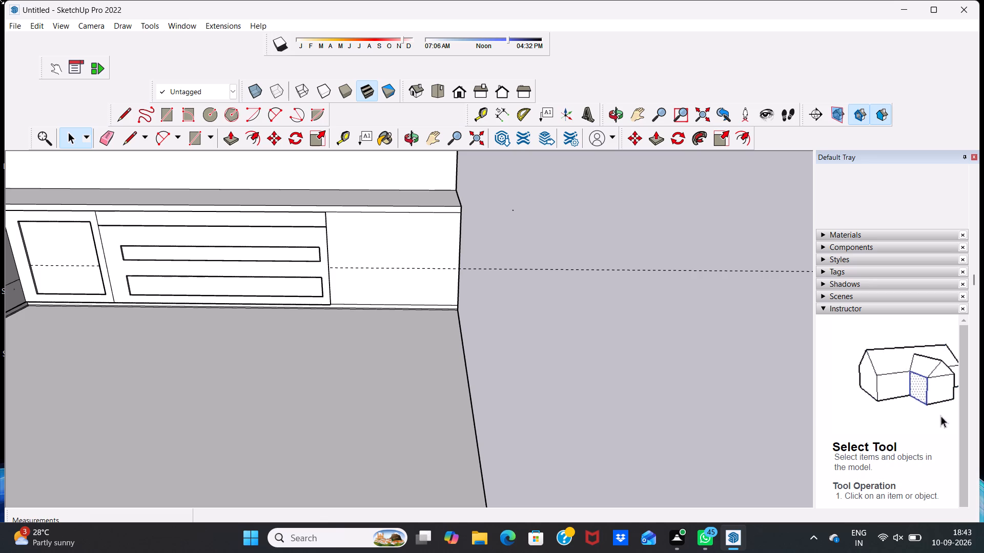
{"action": "scroll", "coordinate": [167, 225], "scroll_direction": "down", "scroll_amount": 1}
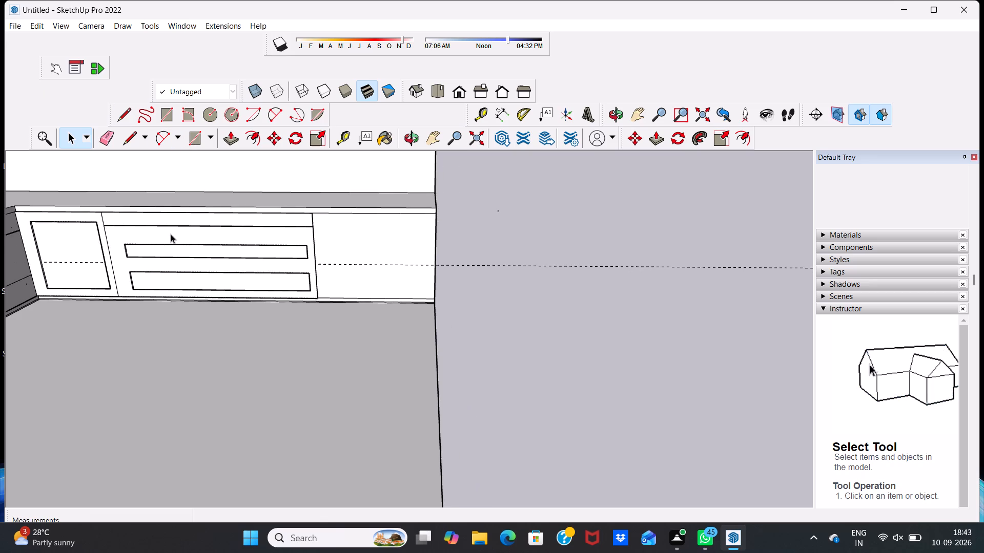
{"action": "scroll", "coordinate": [248, 277], "scroll_direction": "down", "scroll_amount": 3}
{"action": "left_click_drag", "start_coordinate": [157, 101], "coordinate": [162, 104]}
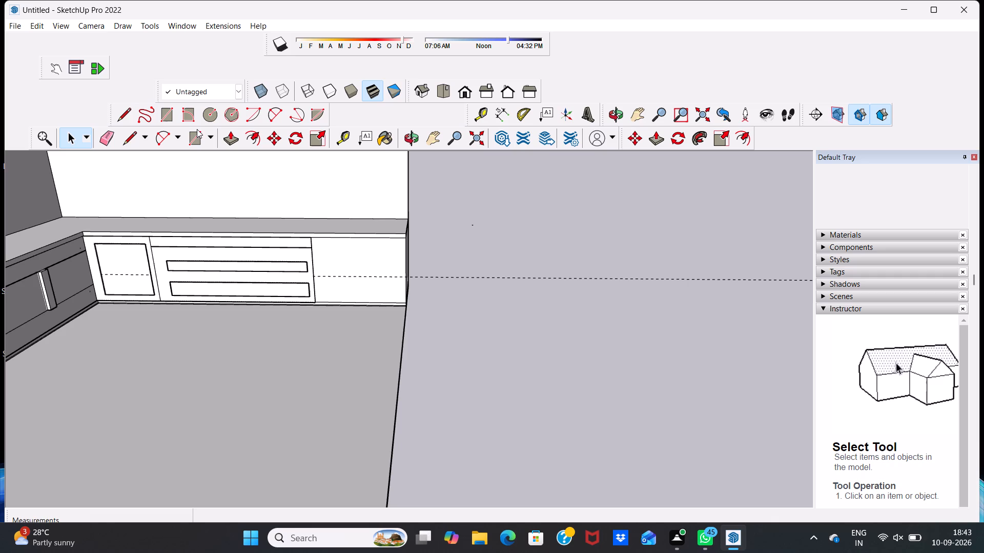
{"action": "left_click", "coordinate": [168, 116]}
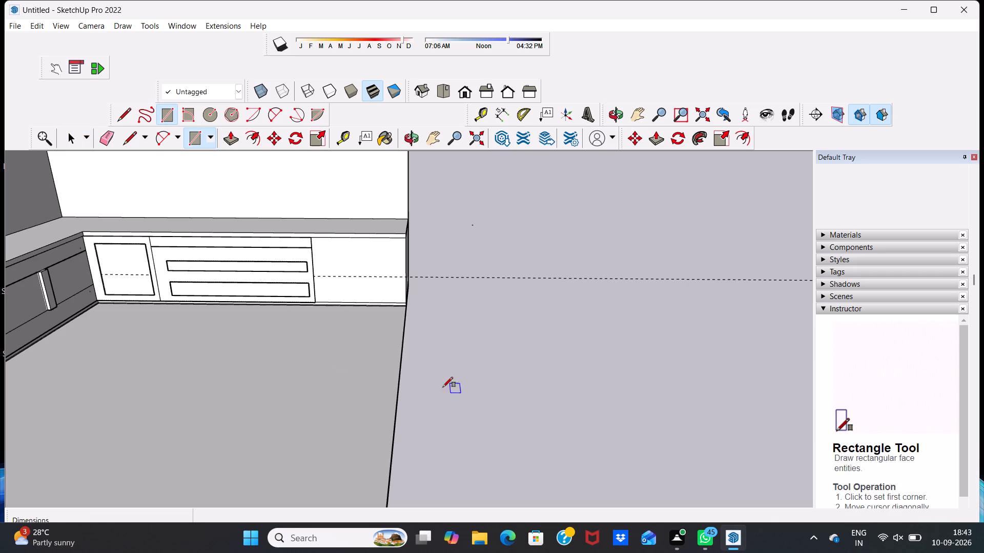
{"action": "scroll", "coordinate": [375, 328], "scroll_direction": "up", "scroll_amount": 4}
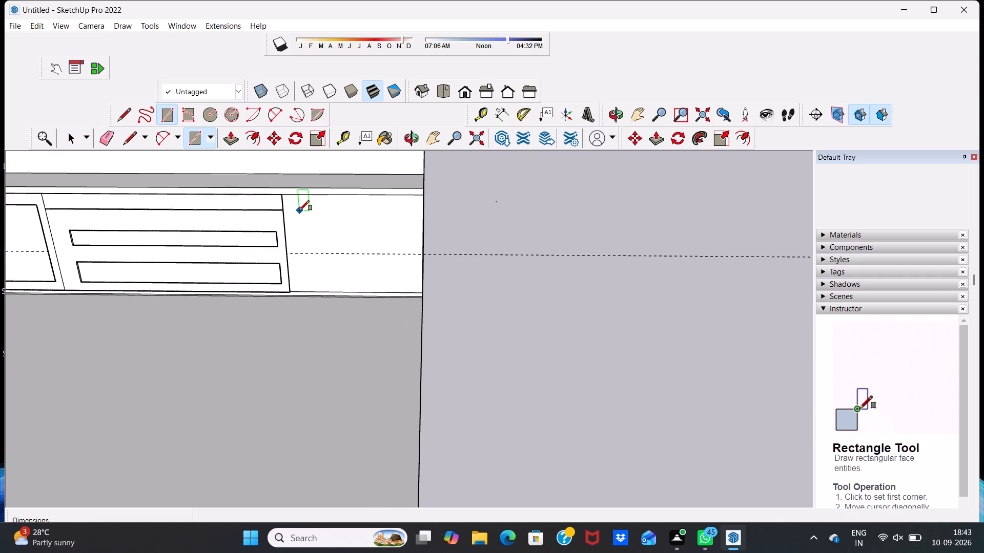
{"action": "left_click", "coordinate": [299, 210]}
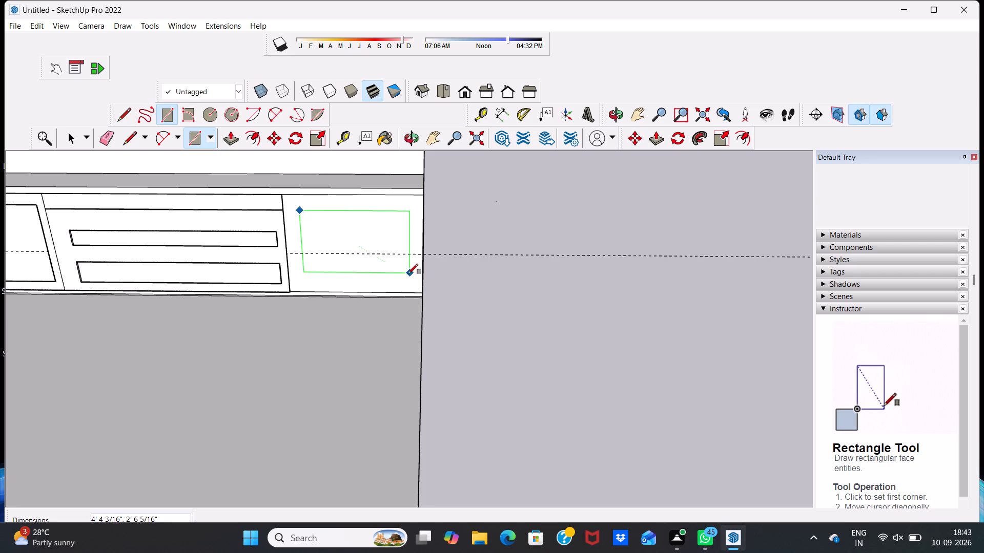
{"action": "left_click", "coordinate": [406, 275]}
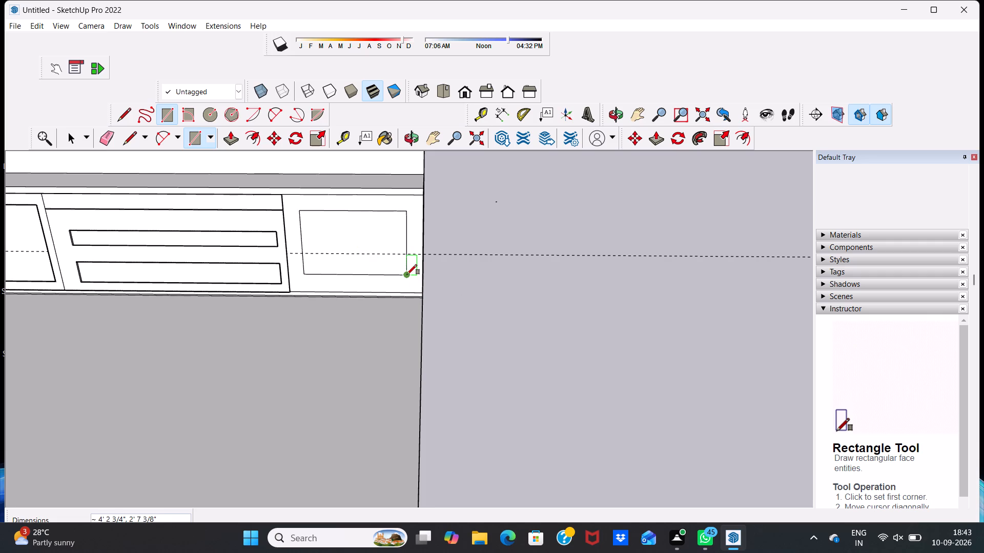
{"action": "key", "text": "space"}
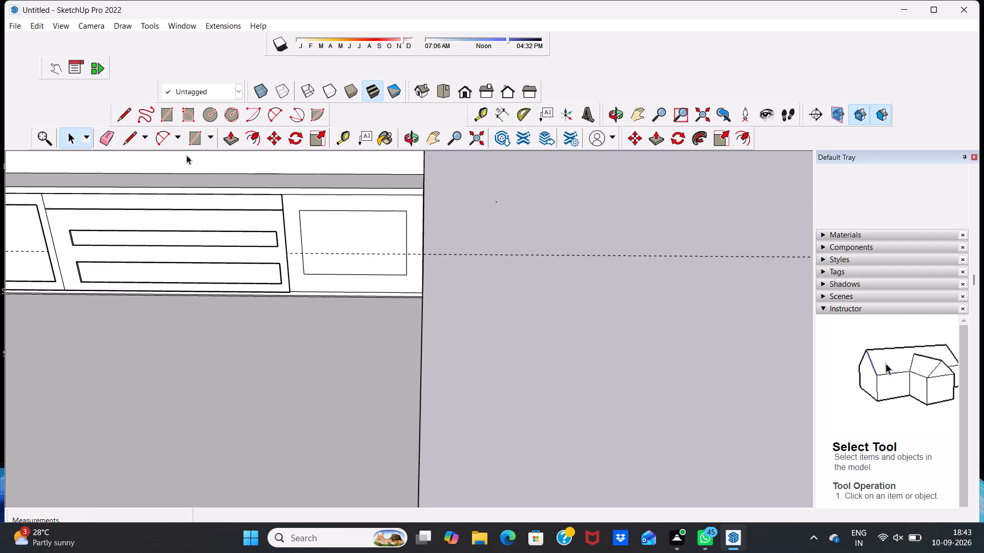
Push/pull the border face around the end front's inset rectangle outward by 1" to form a raised frame.
{"action": "left_click", "coordinate": [294, 200]}
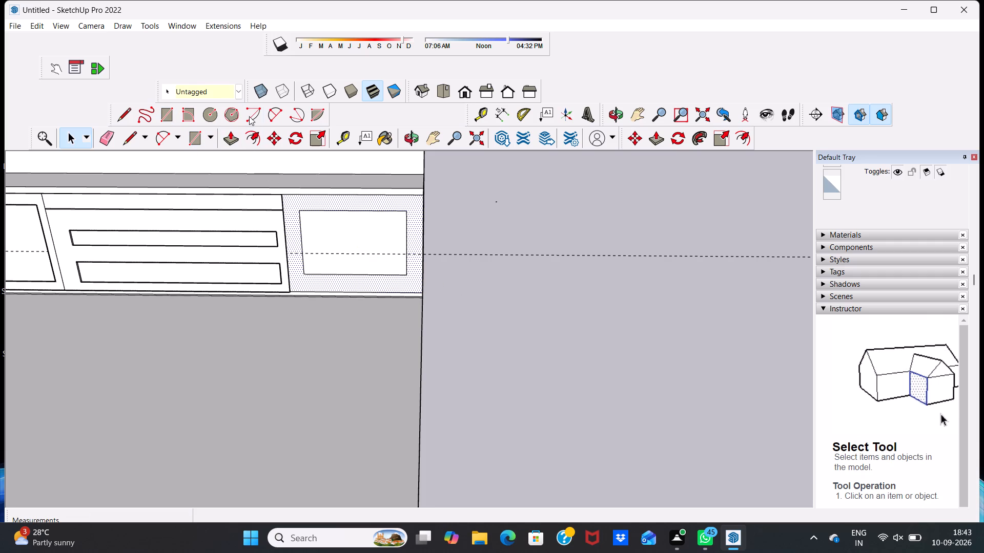
{"action": "left_click", "coordinate": [232, 136]}
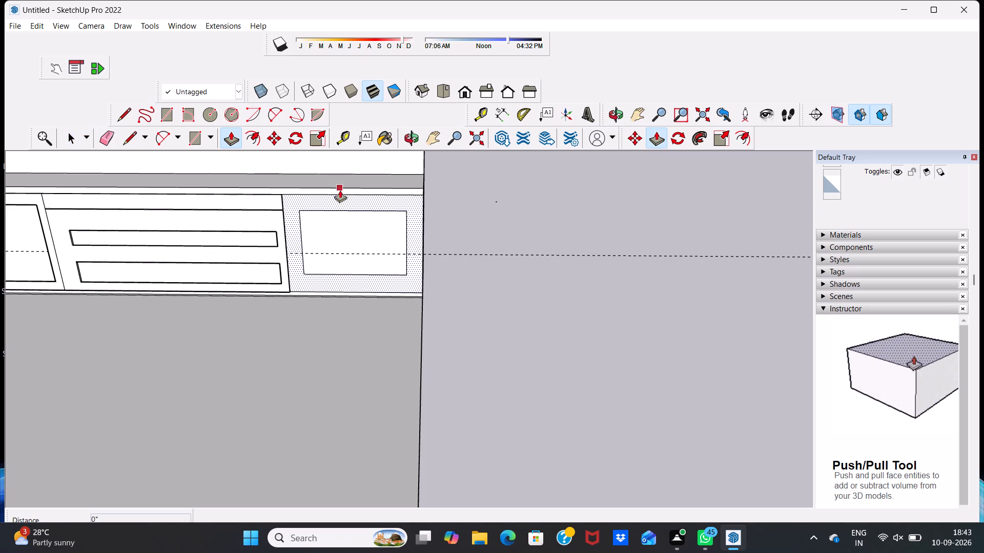
{"action": "left_click", "coordinate": [340, 198]}
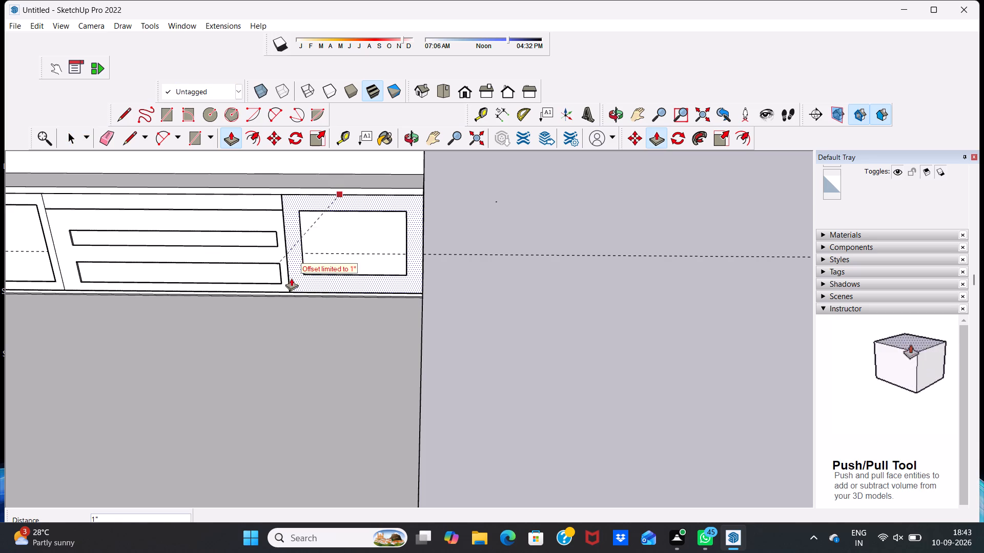
{"action": "scroll", "coordinate": [291, 287], "scroll_direction": "up", "scroll_amount": 8}
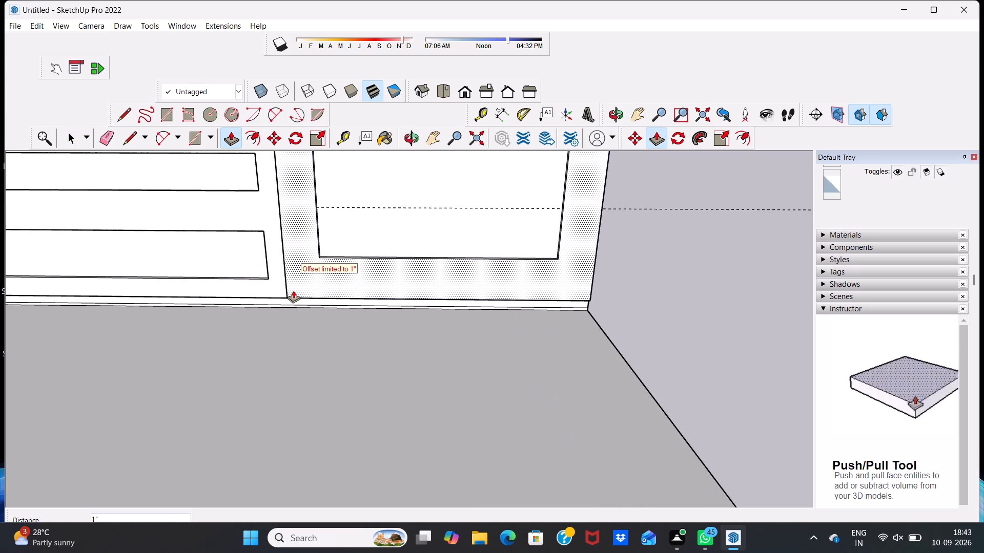
{"action": "key", "text": "1"}
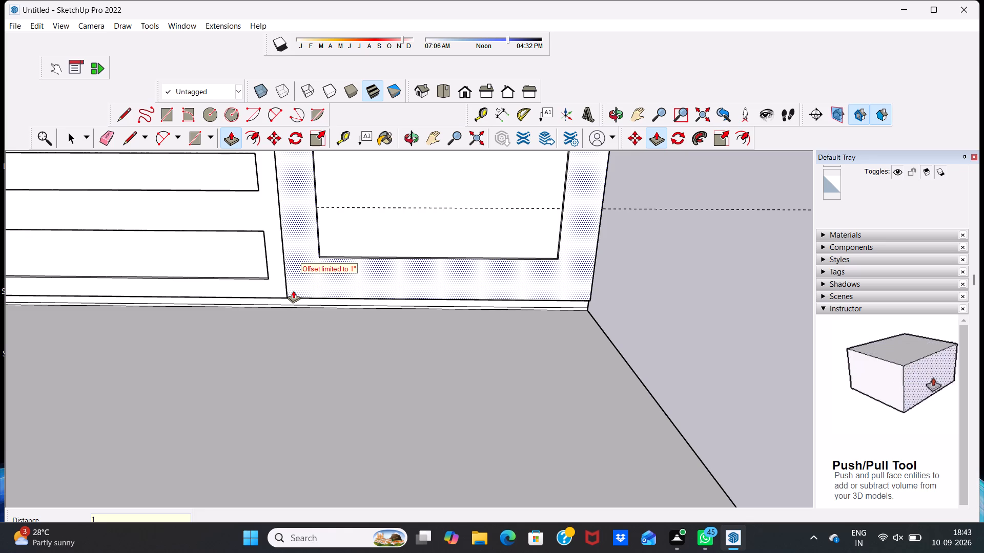
{"action": "key", "text": "shift+quotedbl"}
{"action": "key", "text": "Return"}
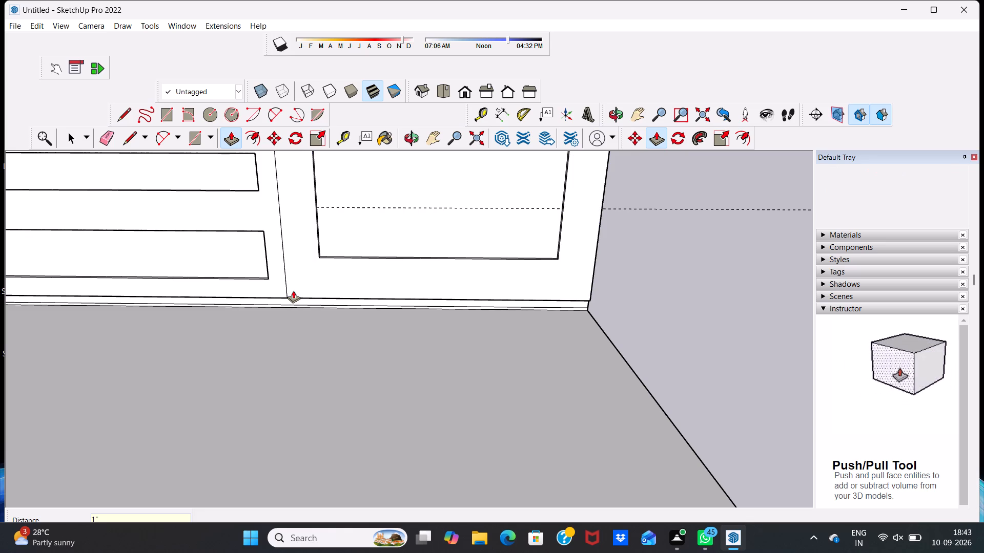
{"action": "scroll", "coordinate": [293, 290], "scroll_direction": "down", "scroll_amount": 9}
{"action": "key", "text": "space"}
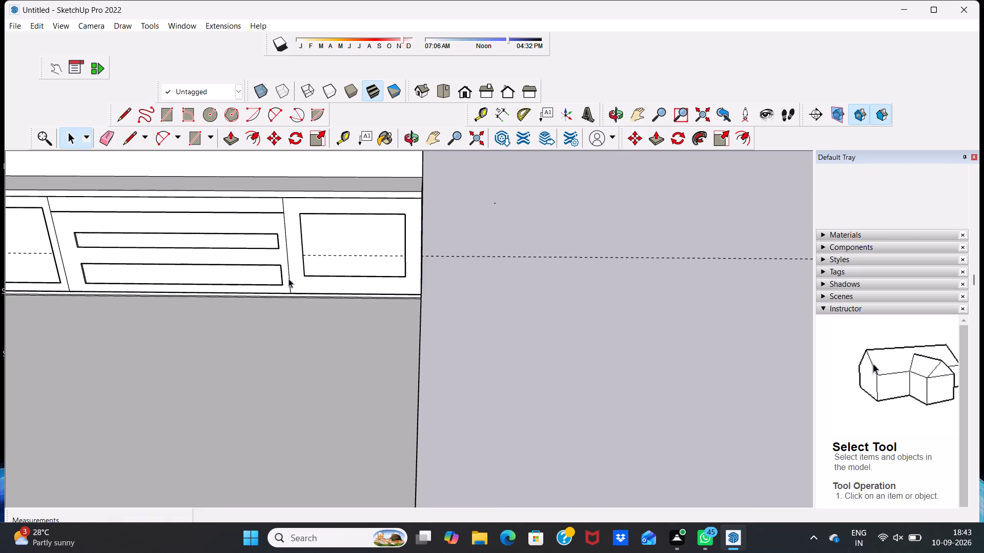
Erase the horizontal dashed guide line running across the second leg's fronts.
{"action": "left_click", "coordinate": [107, 138]}
{"action": "left_click_drag", "start_coordinate": [515, 247], "coordinate": [516, 266]}
{"action": "scroll", "coordinate": [501, 270], "scroll_direction": "down", "scroll_amount": 11}
{"action": "key", "text": "space"}
{"action": "key", "text": "space"}
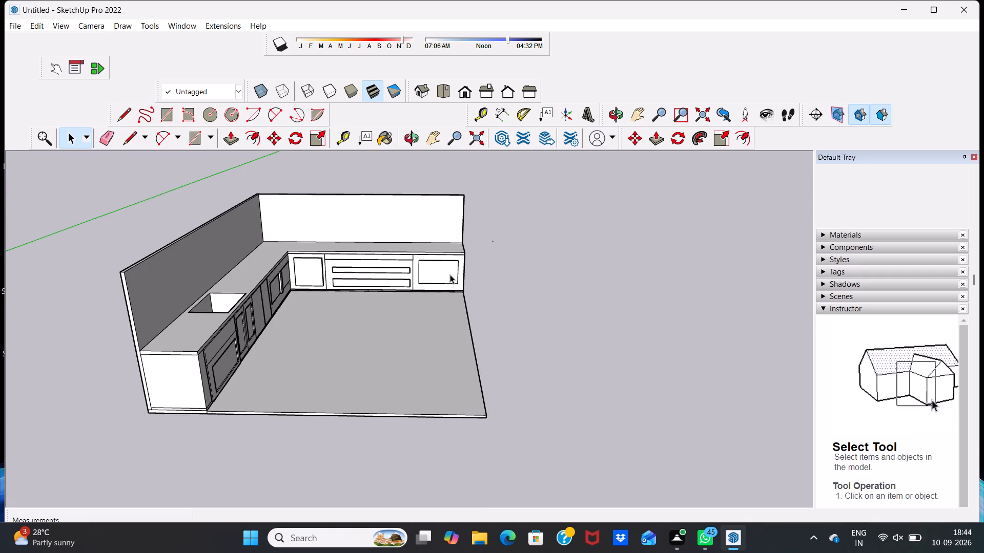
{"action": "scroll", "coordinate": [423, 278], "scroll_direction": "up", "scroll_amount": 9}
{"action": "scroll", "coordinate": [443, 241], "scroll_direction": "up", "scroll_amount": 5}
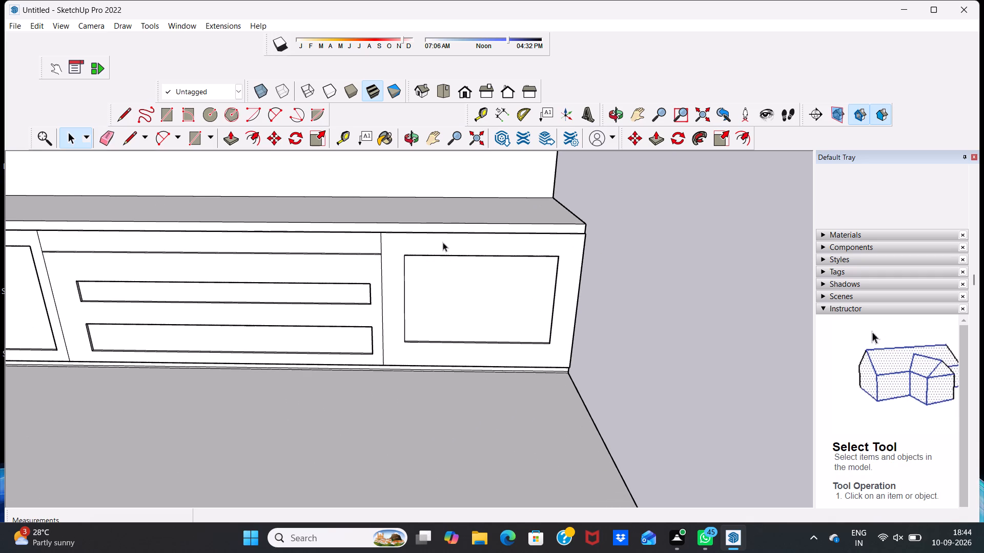
Draw a crescent handle profile from two arcs spanning about 1' 4 7/8" on the end front, above its inset rectangle.
{"action": "left_click", "coordinate": [159, 134]}
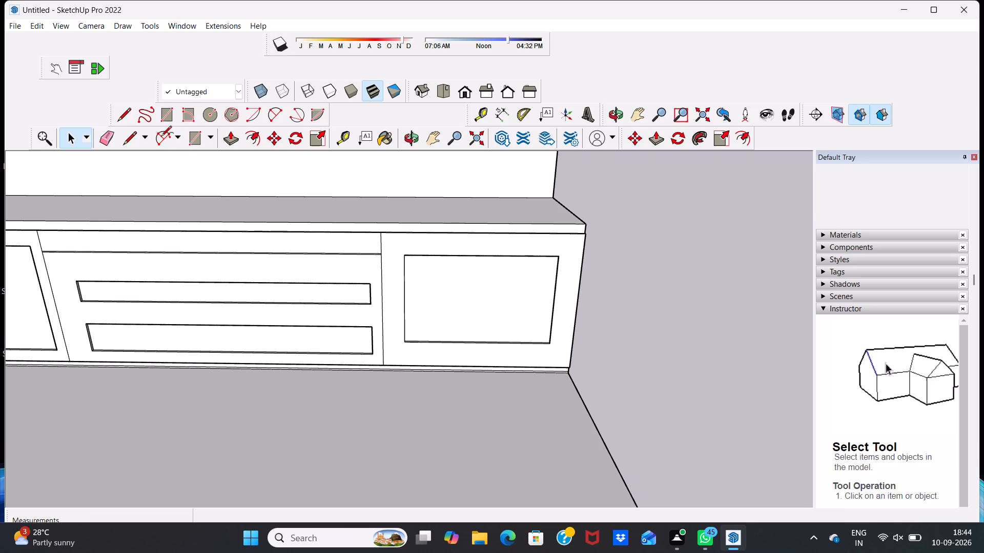
{"action": "left_click", "coordinate": [438, 242]}
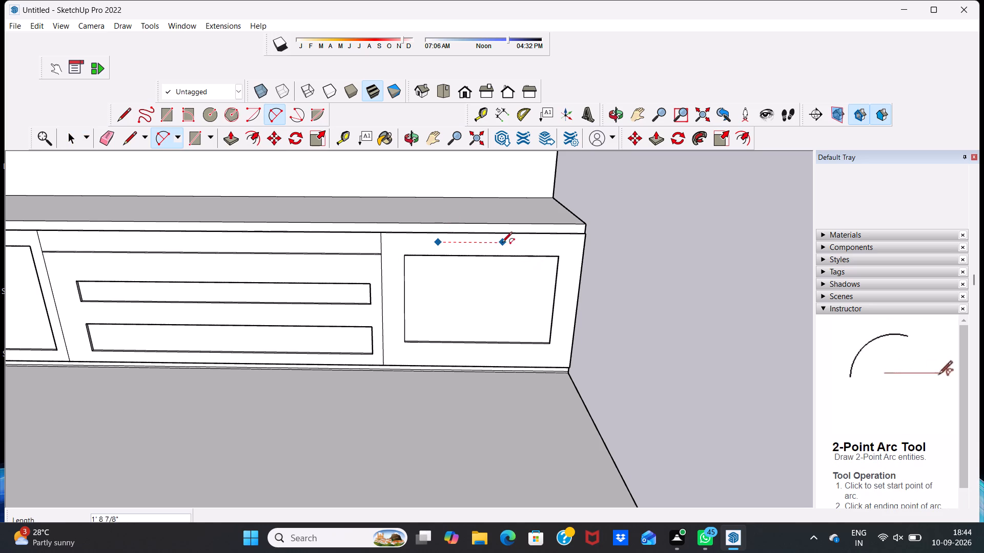
{"action": "left_click", "coordinate": [490, 245]}
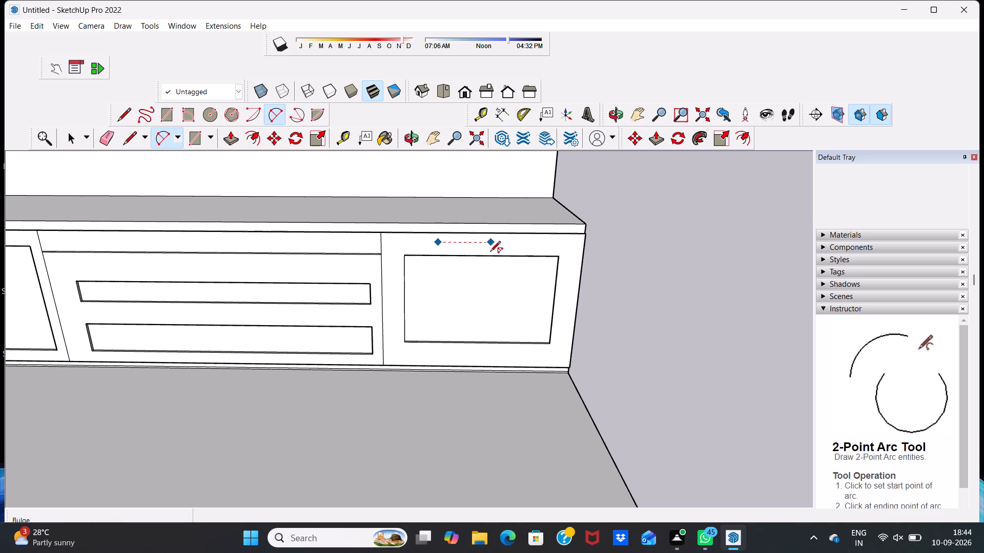
{"action": "scroll", "coordinate": [486, 244], "scroll_direction": "up", "scroll_amount": 3}
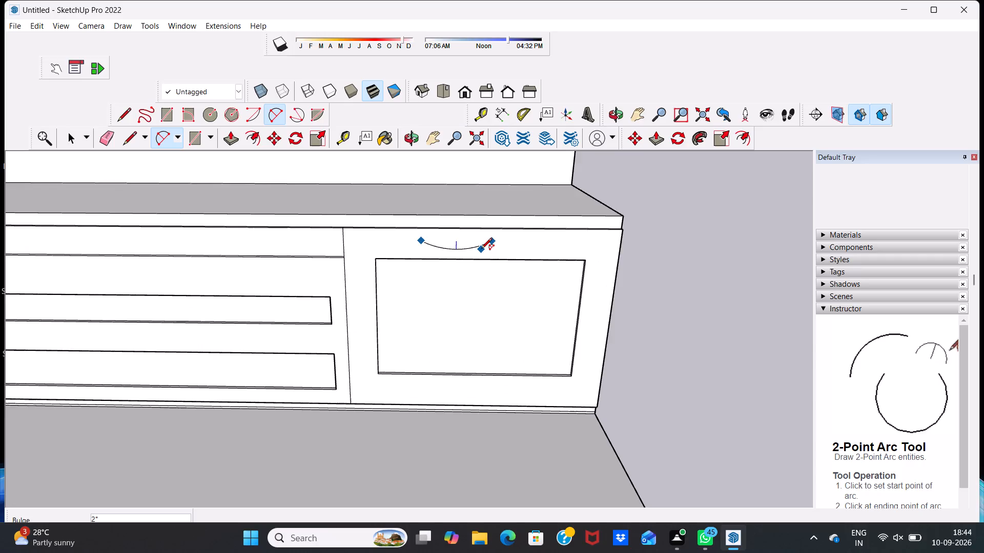
{"action": "scroll", "coordinate": [481, 249], "scroll_direction": "up", "scroll_amount": 1}
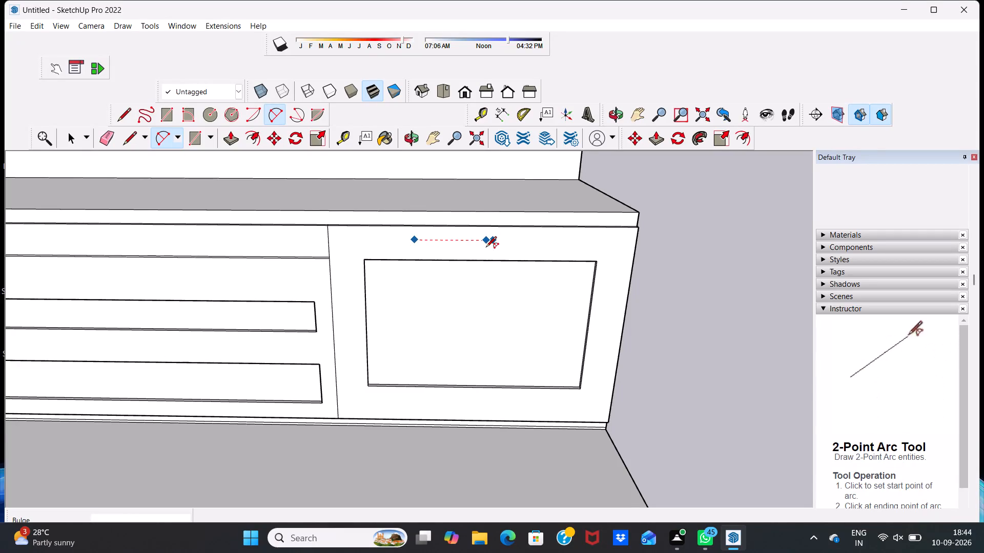
{"action": "scroll", "coordinate": [486, 248], "scroll_direction": "up", "scroll_amount": 1}
{"action": "left_click", "coordinate": [486, 248]}
{"action": "scroll", "coordinate": [420, 256], "scroll_direction": "up", "scroll_amount": 2}
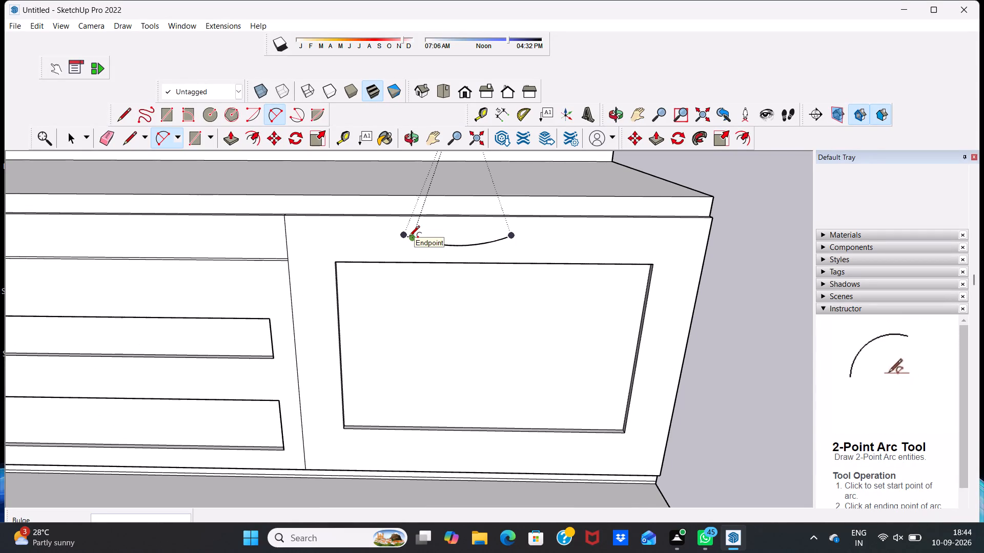
{"action": "left_click", "coordinate": [406, 238]}
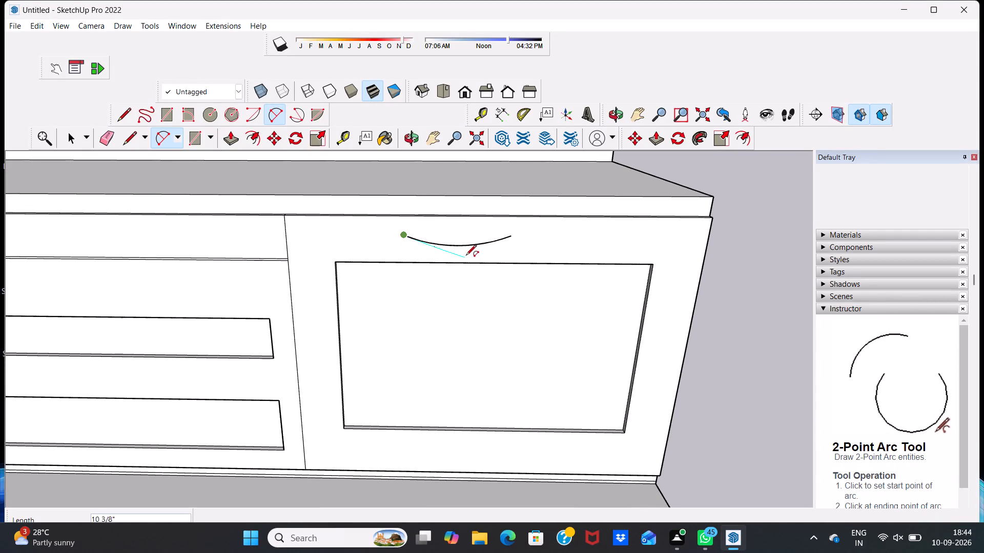
{"action": "left_click", "coordinate": [508, 237]}
{"action": "left_click", "coordinate": [507, 253]}
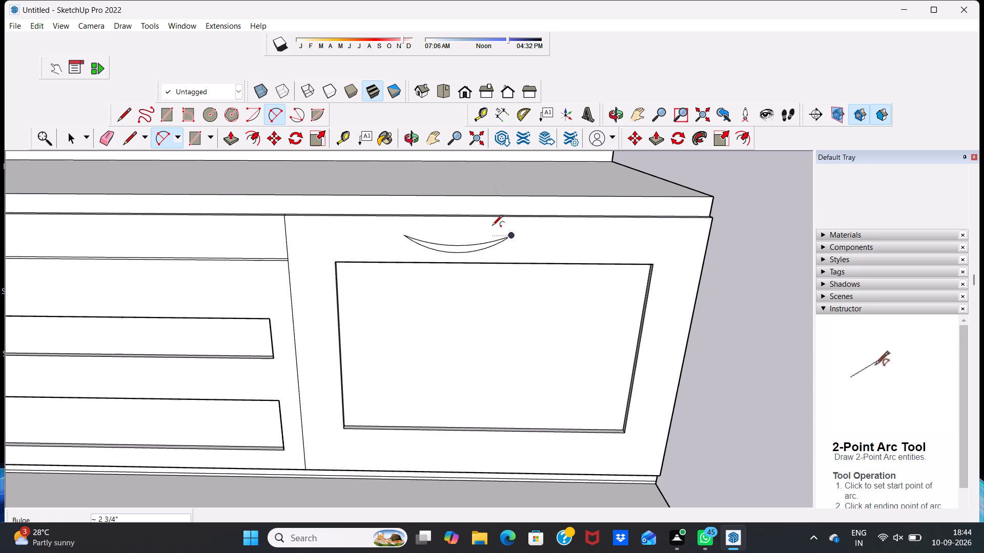
{"action": "scroll", "coordinate": [491, 225], "scroll_direction": "down", "scroll_amount": 3}
{"action": "scroll", "coordinate": [488, 224], "scroll_direction": "up", "scroll_amount": 1}
{"action": "key", "text": "space"}
{"action": "key", "text": "space"}
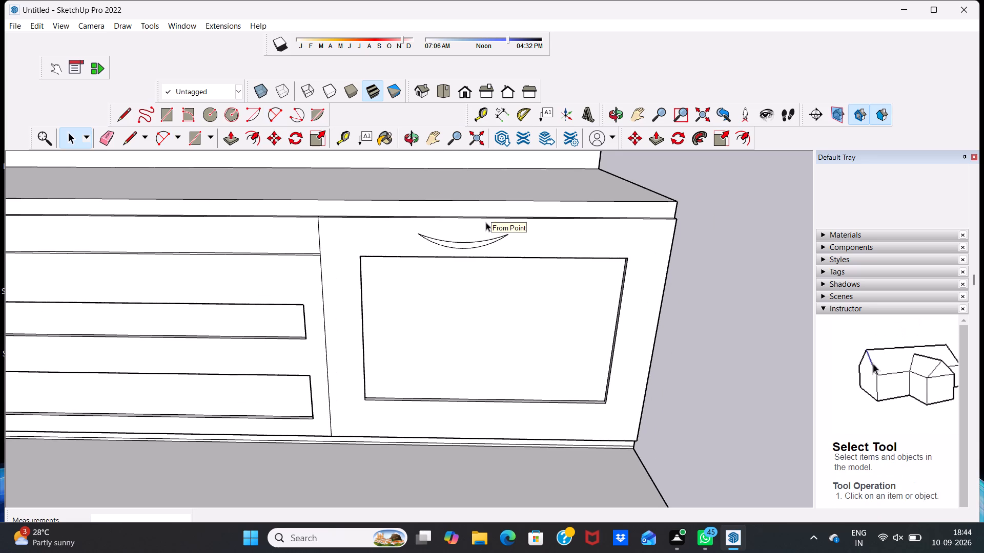
Push/pull the crescent handle face on the end front outward by 2".
{"action": "scroll", "coordinate": [489, 245], "scroll_direction": "up", "scroll_amount": 4}
{"action": "left_click", "coordinate": [460, 247]}
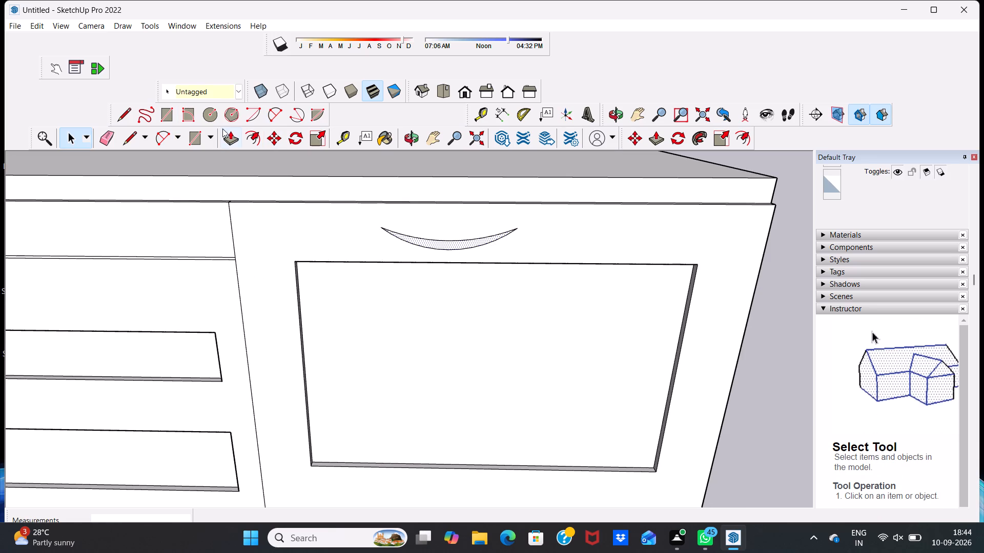
{"action": "left_click", "coordinate": [234, 137]}
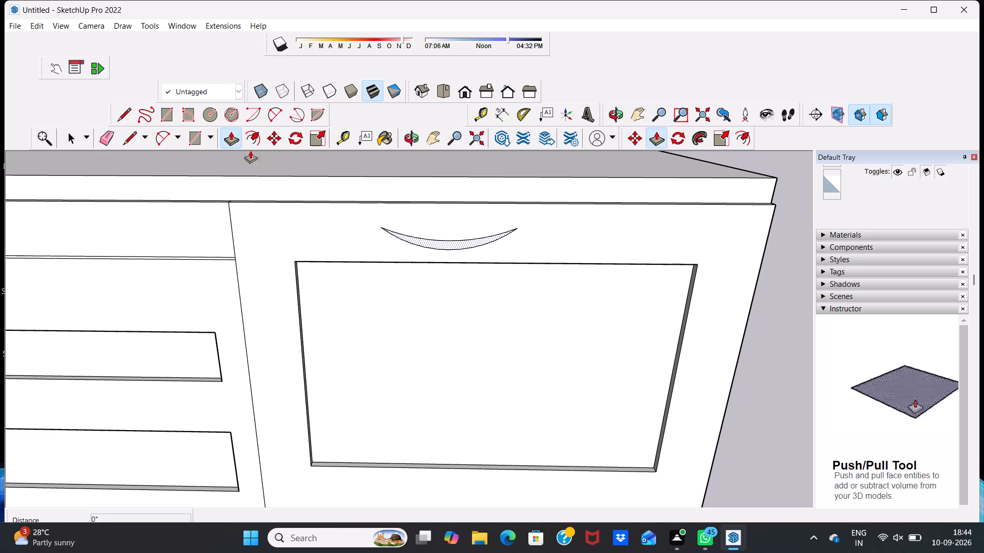
{"action": "scroll", "coordinate": [427, 239], "scroll_direction": "up", "scroll_amount": 4}
{"action": "left_click", "coordinate": [436, 240]}
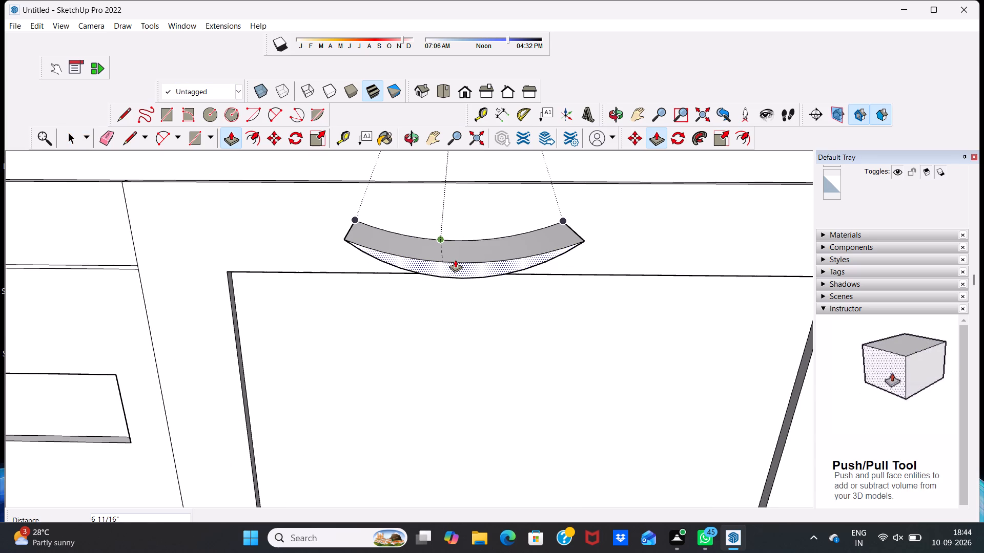
{"action": "type", "text": "2\""}
{"action": "key", "text": "Return"}
{"action": "scroll", "coordinate": [455, 260], "scroll_direction": "down", "scroll_amount": 2}
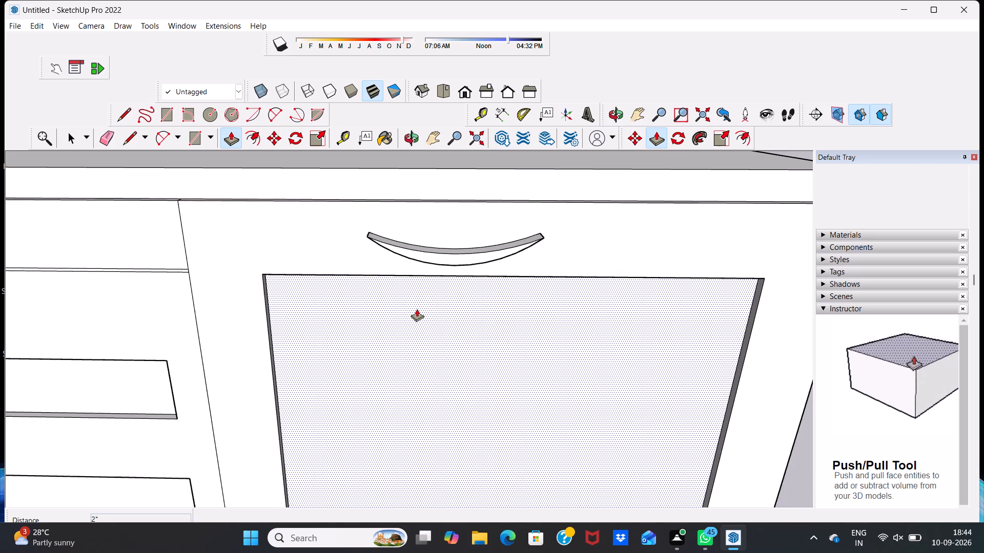
Repeat the 2" push/pull on the end front's inset panel face, below the crescent handle.
{"action": "double_click", "coordinate": [417, 309]}
{"action": "key", "text": "space"}
{"action": "scroll", "coordinate": [457, 182], "scroll_direction": "down", "scroll_amount": 4}
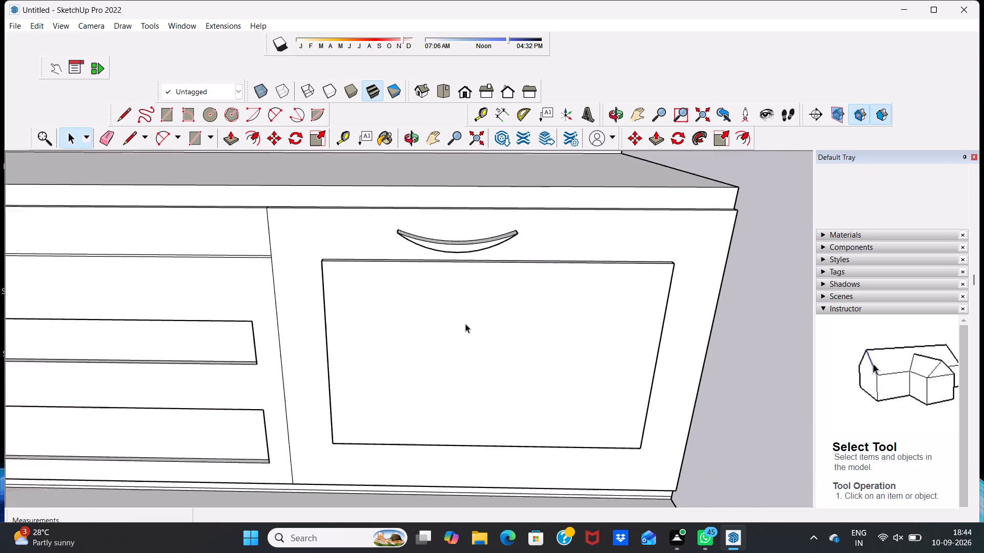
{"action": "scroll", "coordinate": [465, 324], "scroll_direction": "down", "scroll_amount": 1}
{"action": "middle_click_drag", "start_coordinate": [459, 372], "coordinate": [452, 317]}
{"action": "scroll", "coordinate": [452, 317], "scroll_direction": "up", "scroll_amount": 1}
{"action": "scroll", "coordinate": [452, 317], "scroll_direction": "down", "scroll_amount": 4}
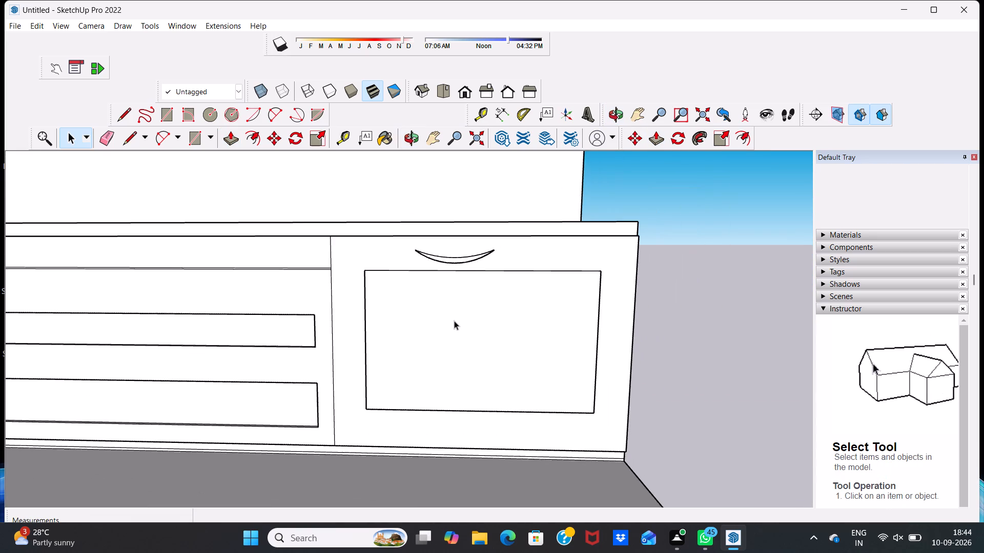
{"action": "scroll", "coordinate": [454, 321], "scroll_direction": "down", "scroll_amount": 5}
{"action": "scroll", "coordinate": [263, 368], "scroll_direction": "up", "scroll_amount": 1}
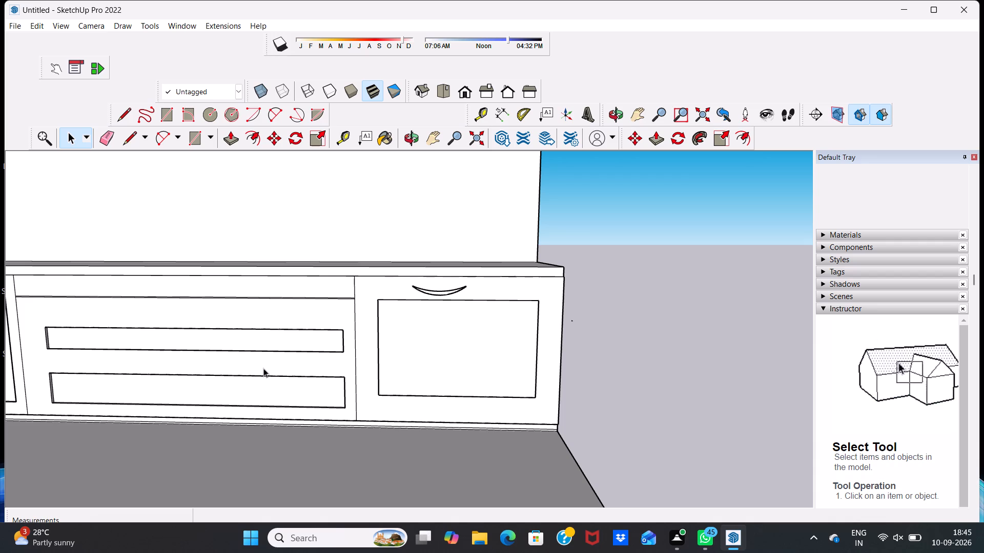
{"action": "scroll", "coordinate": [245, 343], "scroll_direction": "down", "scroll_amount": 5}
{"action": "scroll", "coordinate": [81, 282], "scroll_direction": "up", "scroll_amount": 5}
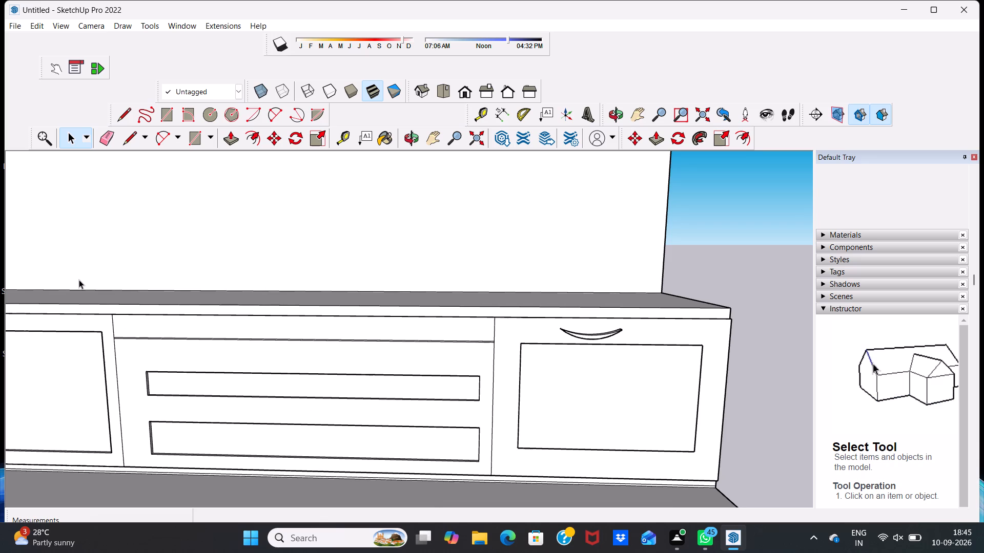
Draw a thin closed handle rectangle about 1' 8 1/4" long with lines on the wide middle front, above the upper inset rectangle.
{"action": "left_click", "coordinate": [120, 128]}
{"action": "scroll", "coordinate": [202, 246], "scroll_direction": "up", "scroll_amount": 4}
{"action": "scroll", "coordinate": [239, 381], "scroll_direction": "up", "scroll_amount": 5}
{"action": "scroll", "coordinate": [239, 375], "scroll_direction": "down", "scroll_amount": 6}
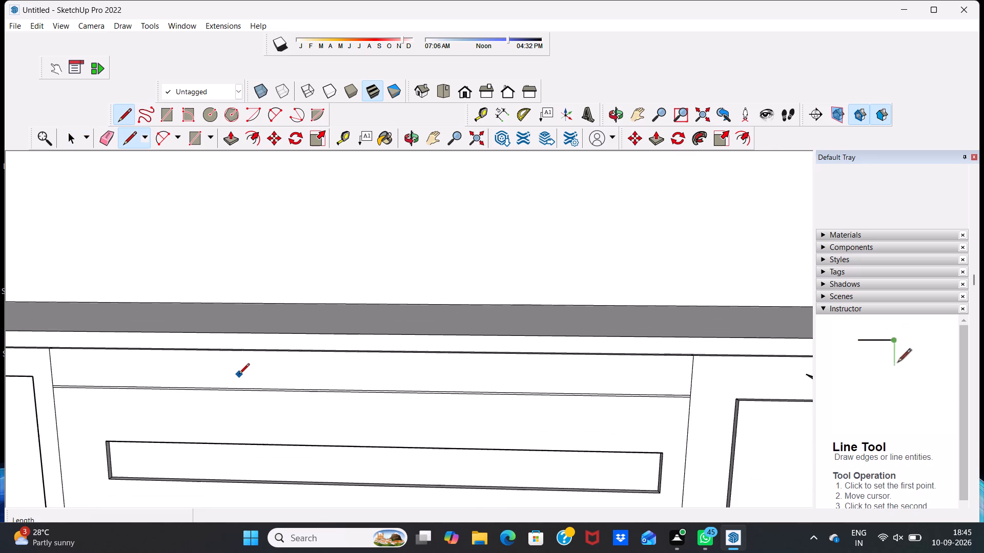
{"action": "scroll", "coordinate": [239, 375], "scroll_direction": "down", "scroll_amount": 9}
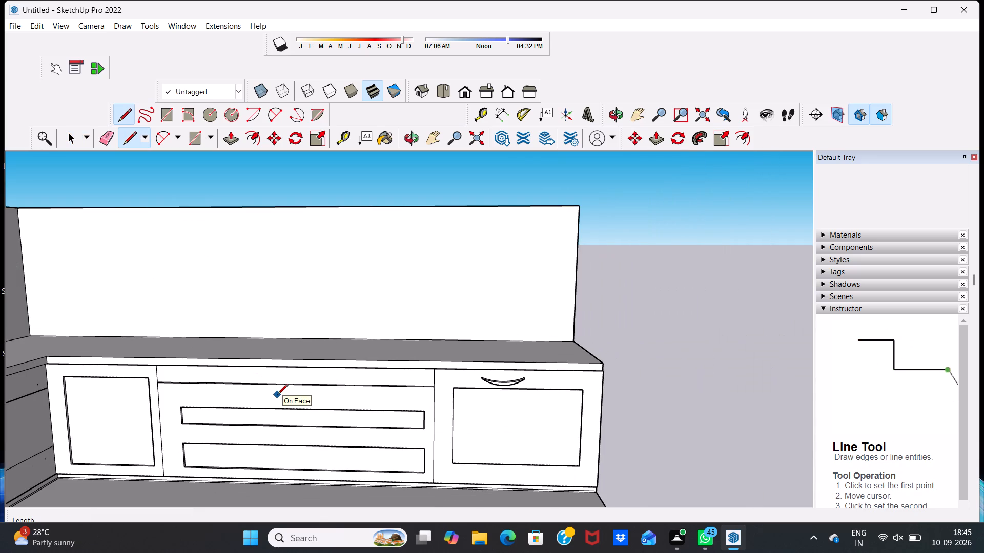
{"action": "scroll", "coordinate": [288, 406], "scroll_direction": "up", "scroll_amount": 2}
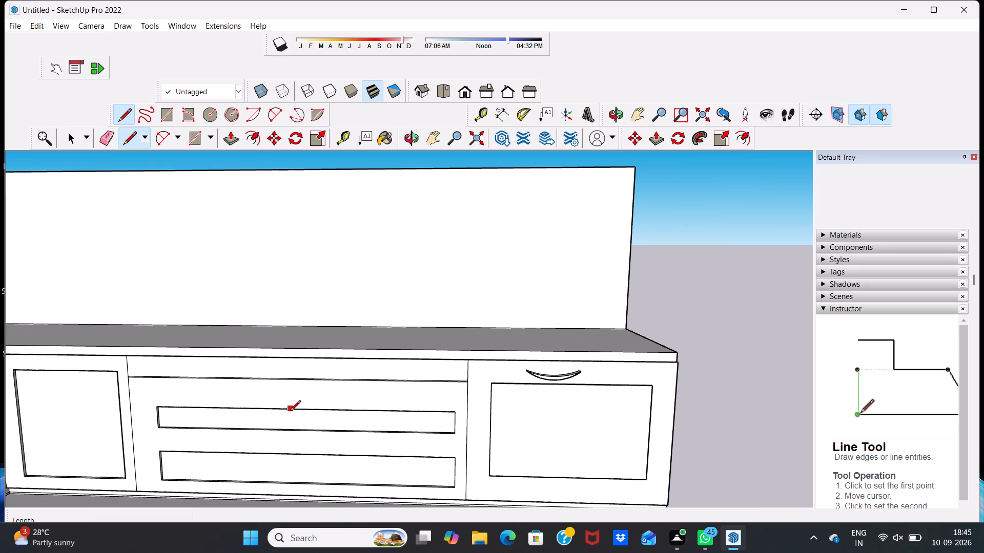
{"action": "left_click", "coordinate": [244, 397]}
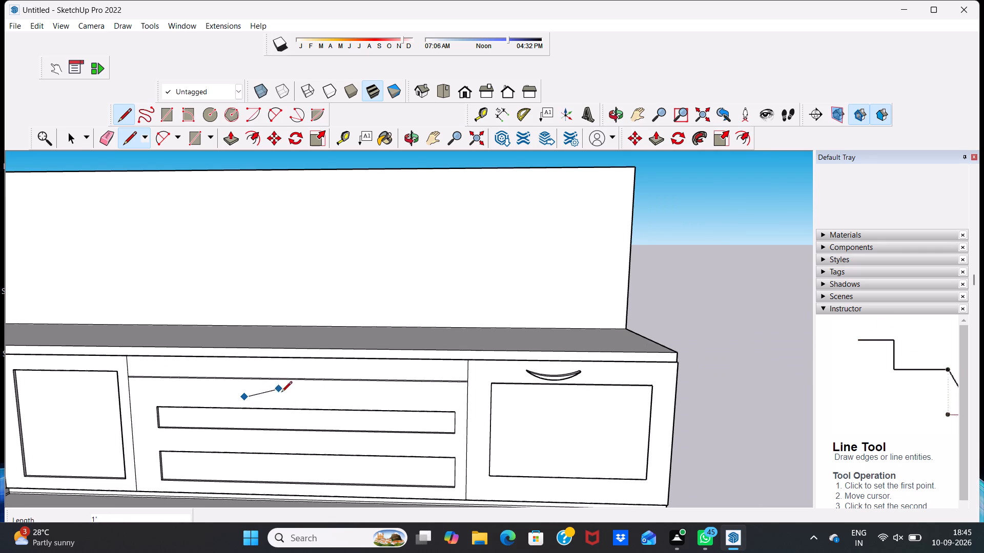
{"action": "left_click", "coordinate": [304, 393]}
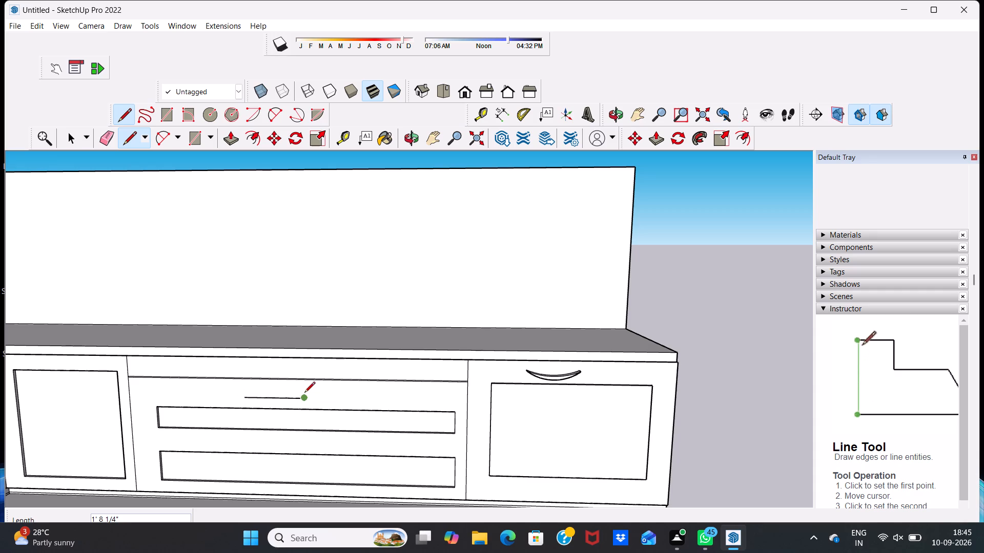
{"action": "scroll", "coordinate": [266, 399], "scroll_direction": "up", "scroll_amount": 6}
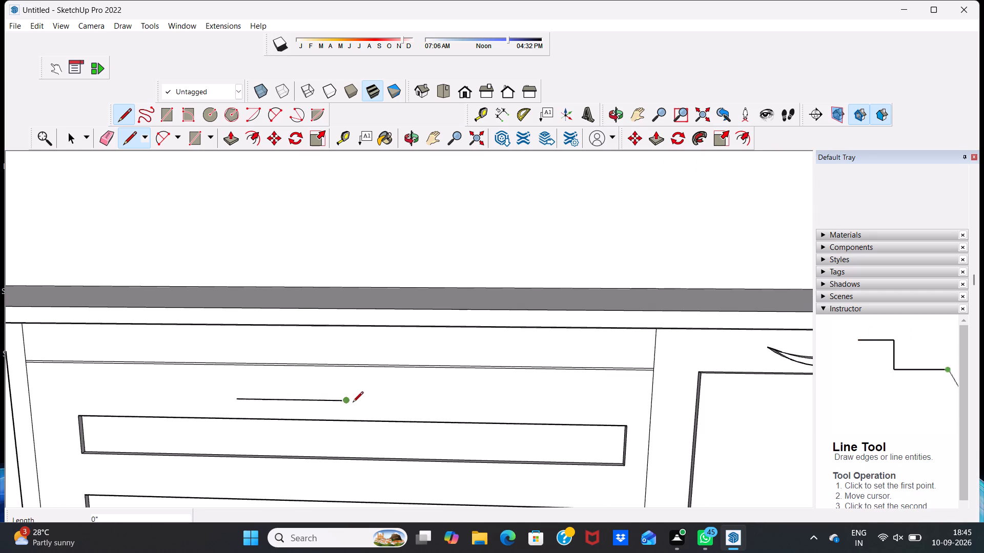
{"action": "scroll", "coordinate": [347, 400], "scroll_direction": "up", "scroll_amount": 8}
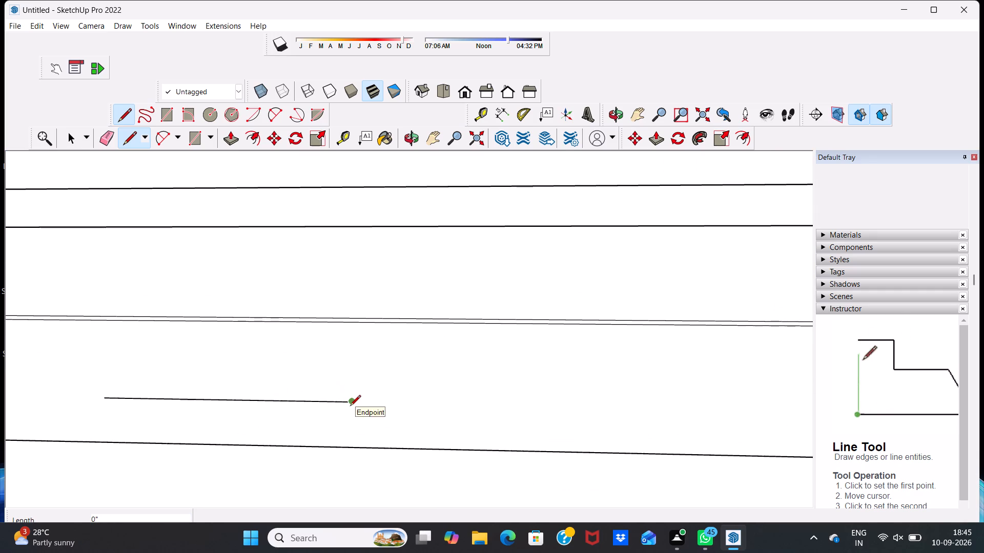
{"action": "left_click", "coordinate": [351, 405]}
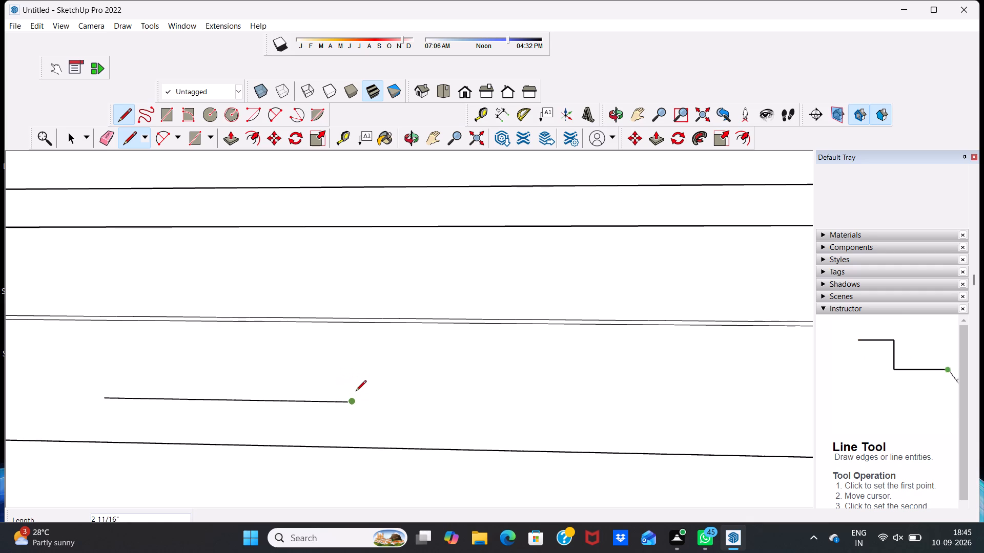
{"action": "scroll", "coordinate": [354, 391], "scroll_direction": "up", "scroll_amount": 6}
{"action": "left_click", "coordinate": [353, 387]}
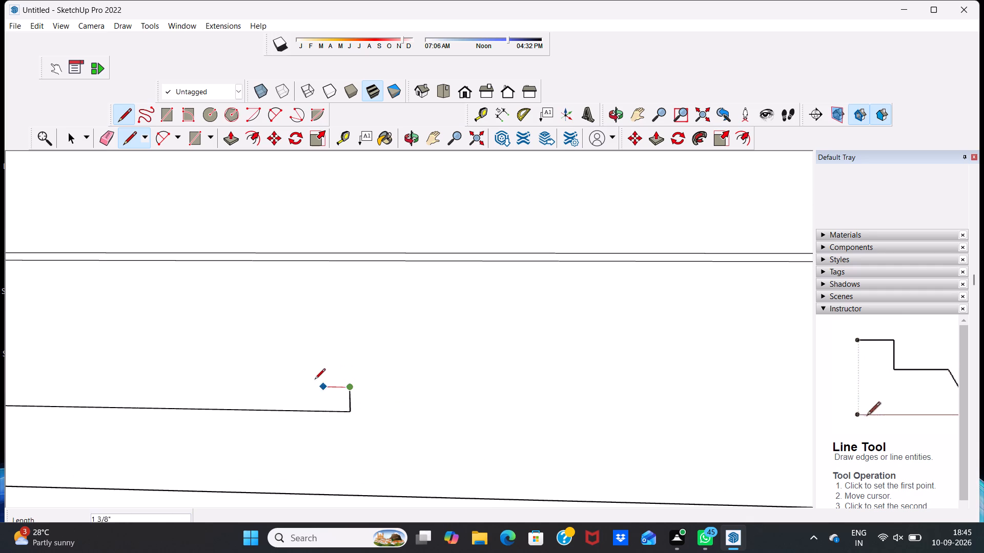
{"action": "scroll", "coordinate": [282, 381], "scroll_direction": "down", "scroll_amount": 10}
{"action": "scroll", "coordinate": [186, 381], "scroll_direction": "up", "scroll_amount": 2}
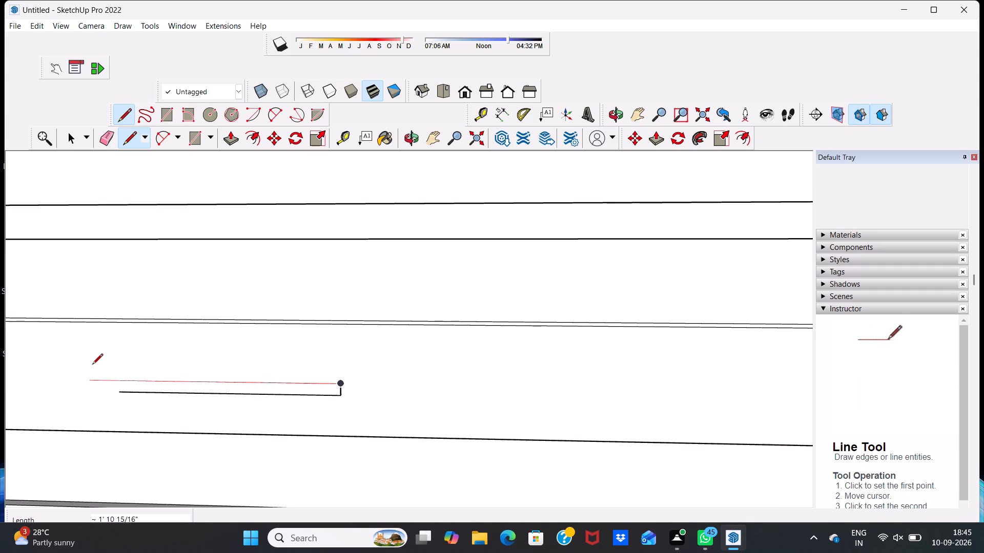
{"action": "scroll", "coordinate": [129, 382], "scroll_direction": "up", "scroll_amount": 1}
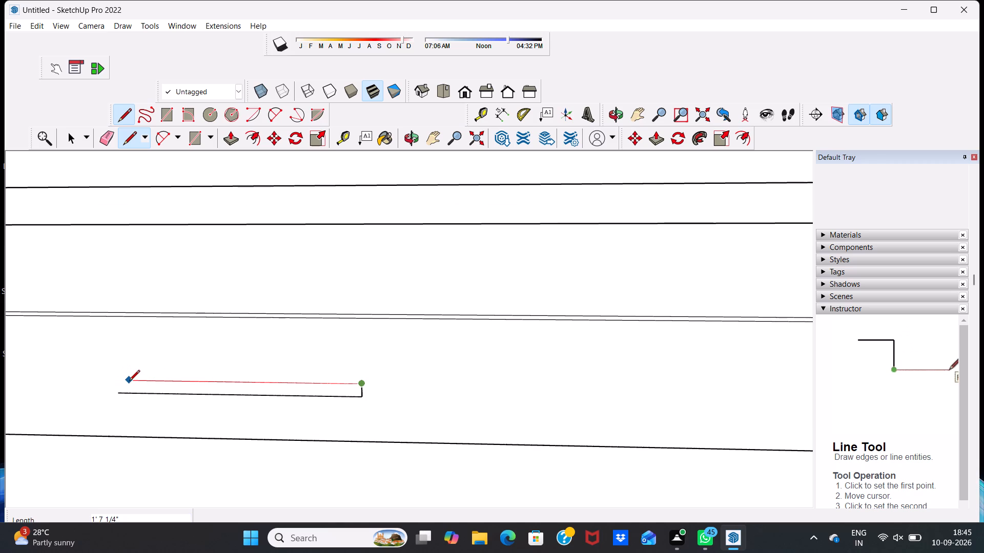
{"action": "left_click", "coordinate": [122, 380]}
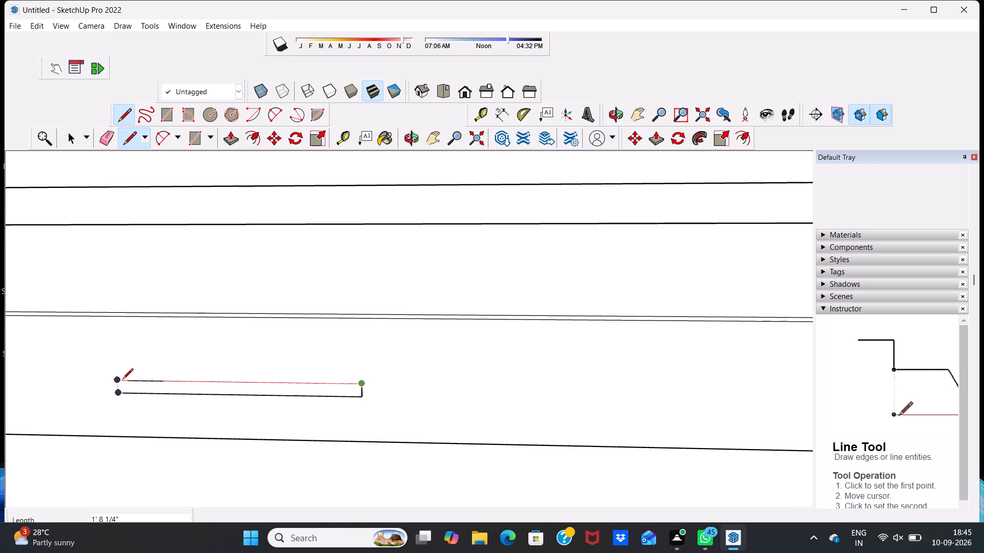
{"action": "left_click", "coordinate": [120, 395]}
{"action": "scroll", "coordinate": [161, 350], "scroll_direction": "down", "scroll_amount": 3}
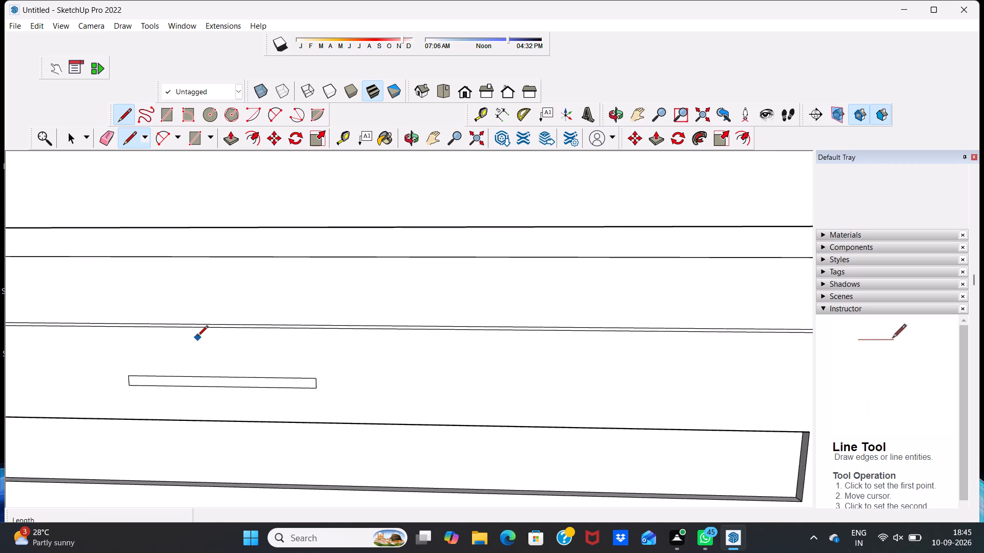
{"action": "scroll", "coordinate": [197, 337], "scroll_direction": "down", "scroll_amount": 5}
Push/pull the thin handle rectangle on the wide middle front outward by 2".
{"action": "key", "text": "space"}
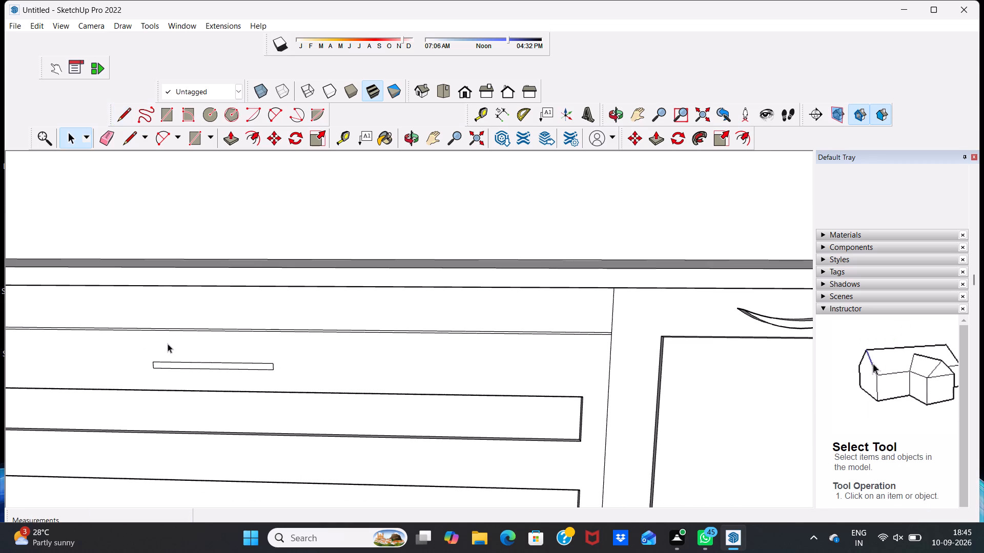
{"action": "left_click", "coordinate": [185, 367]}
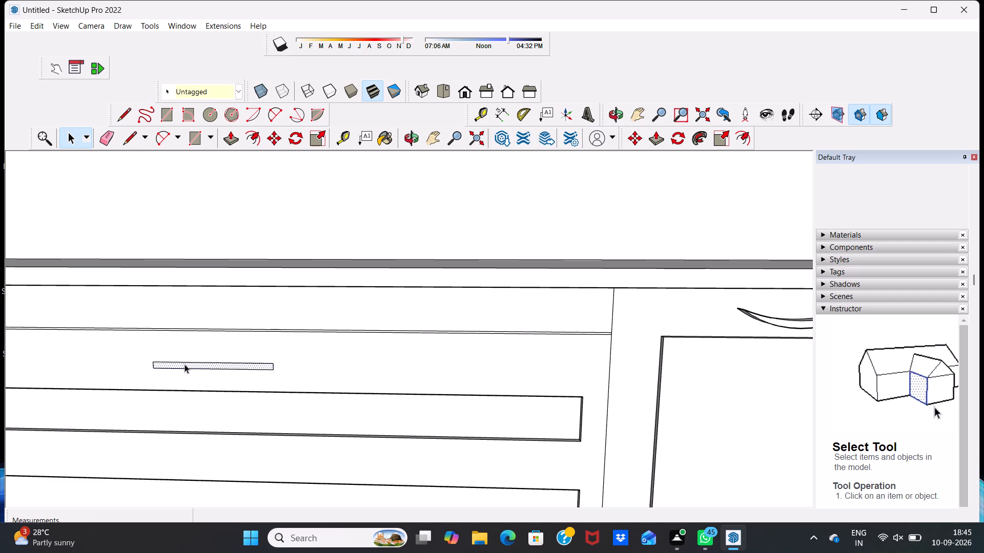
{"action": "left_click", "coordinate": [228, 136]}
{"action": "scroll", "coordinate": [239, 333], "scroll_direction": "up", "scroll_amount": 3}
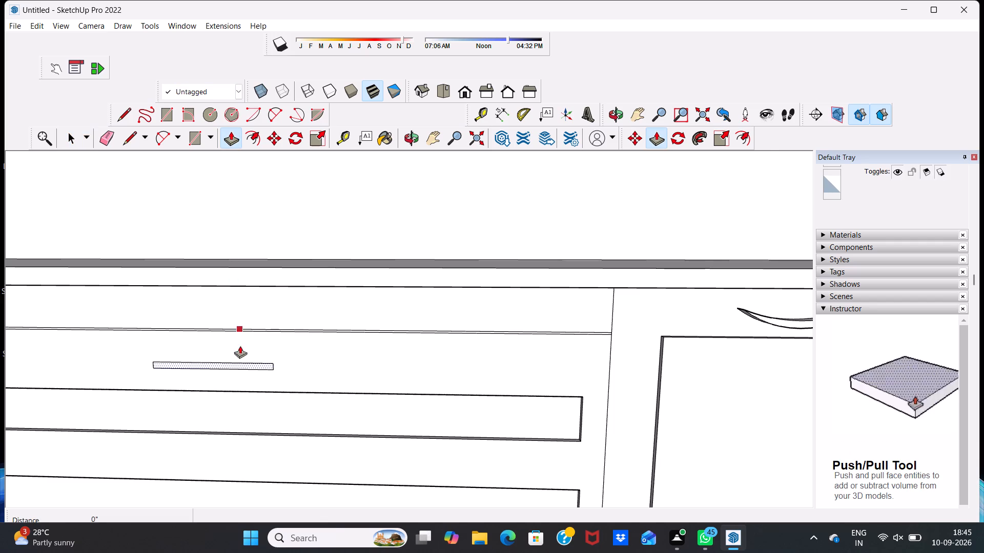
{"action": "scroll", "coordinate": [240, 346], "scroll_direction": "up", "scroll_amount": 4}
{"action": "left_click", "coordinate": [221, 387]}
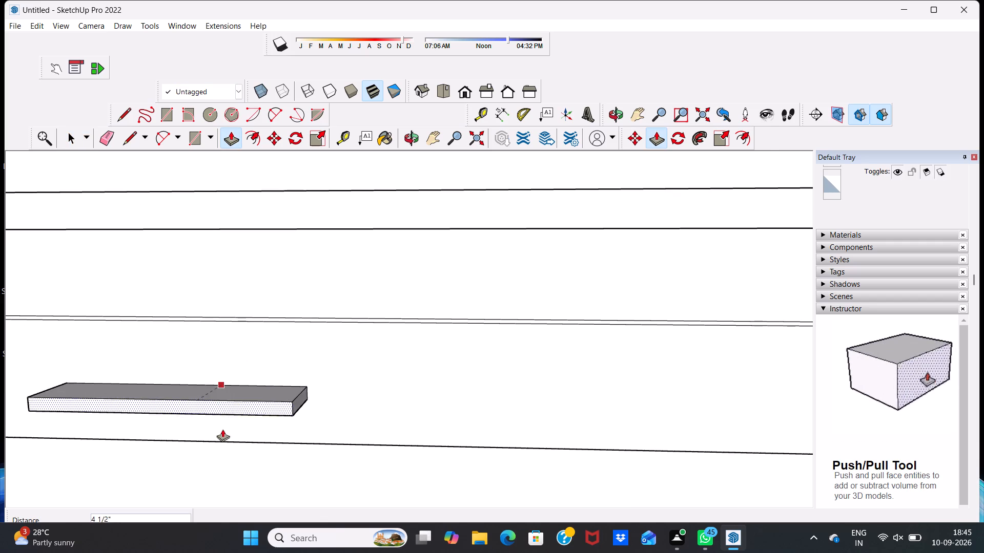
{"action": "type", "text": "2\""}
{"action": "key", "text": "Return"}
{"action": "scroll", "coordinate": [173, 334], "scroll_direction": "down", "scroll_amount": 3}
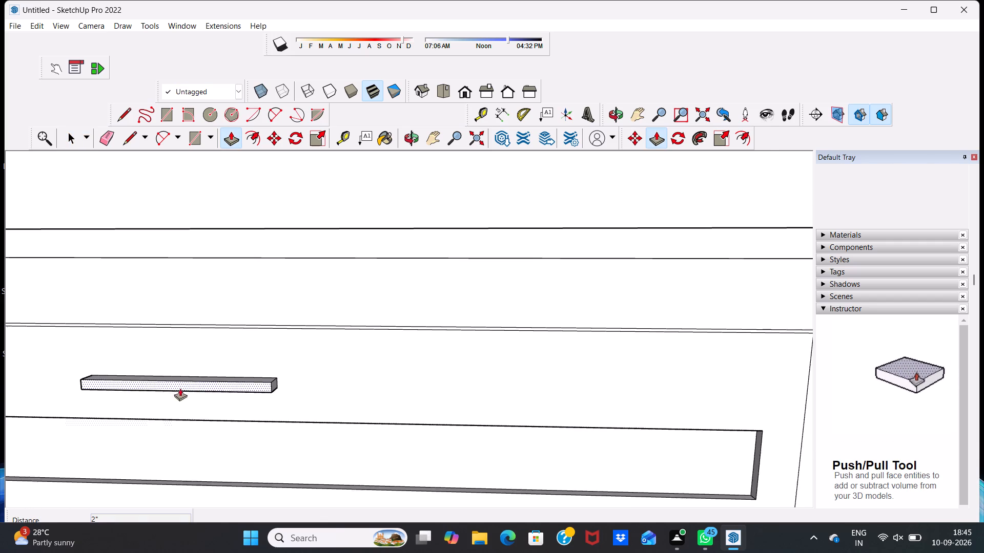
Switch to the front view and examine the handles on the second leg's wide middle front and end front.
{"action": "middle_click_drag", "start_coordinate": [125, 466], "coordinate": [238, 294]}
{"action": "scroll", "coordinate": [238, 294], "scroll_direction": "down", "scroll_amount": 13}
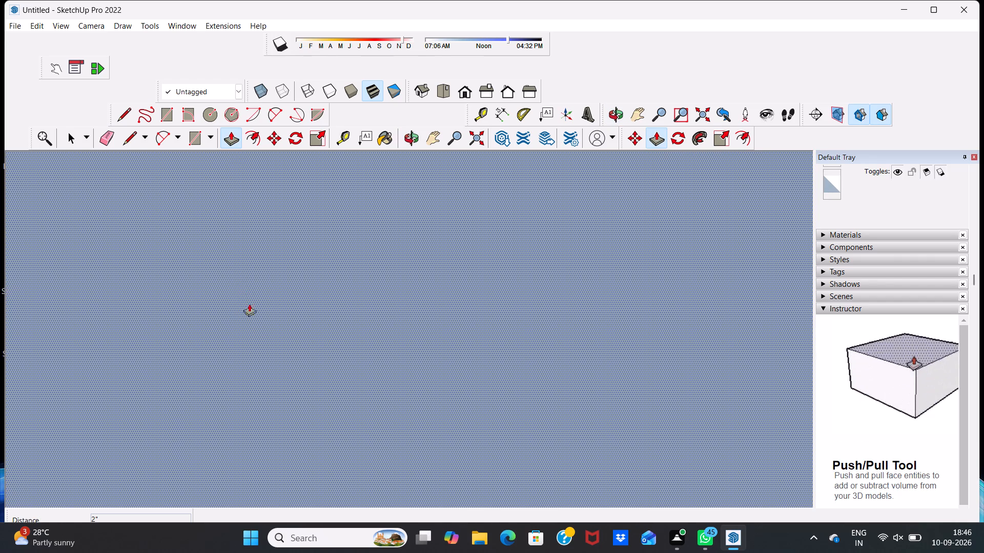
{"action": "scroll", "coordinate": [249, 304], "scroll_direction": "down", "scroll_amount": 3}
{"action": "key", "text": "space"}
{"action": "key", "text": "space"}
{"action": "scroll", "coordinate": [261, 313], "scroll_direction": "down", "scroll_amount": 8}
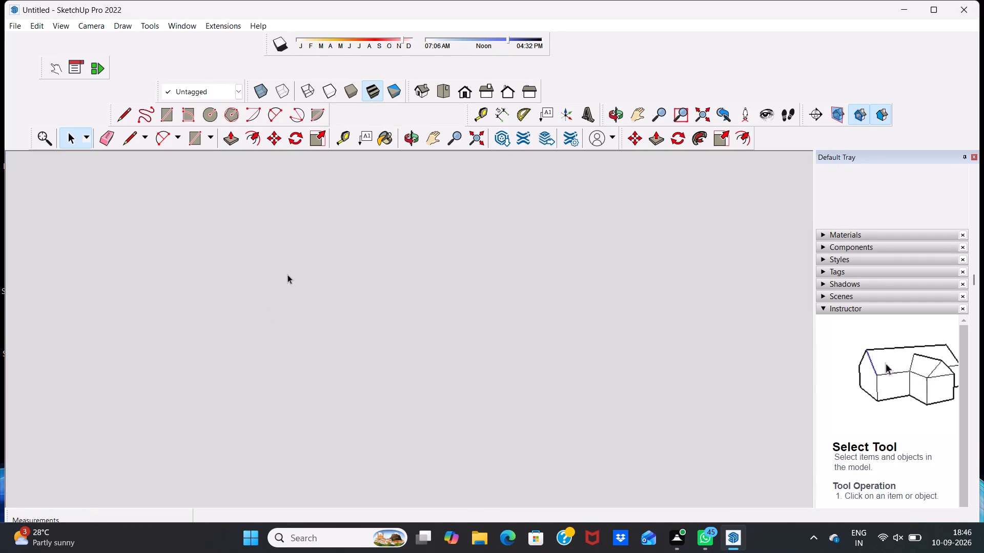
{"action": "scroll", "coordinate": [288, 274], "scroll_direction": "down", "scroll_amount": 11}
{"action": "left_click", "coordinate": [463, 88]}
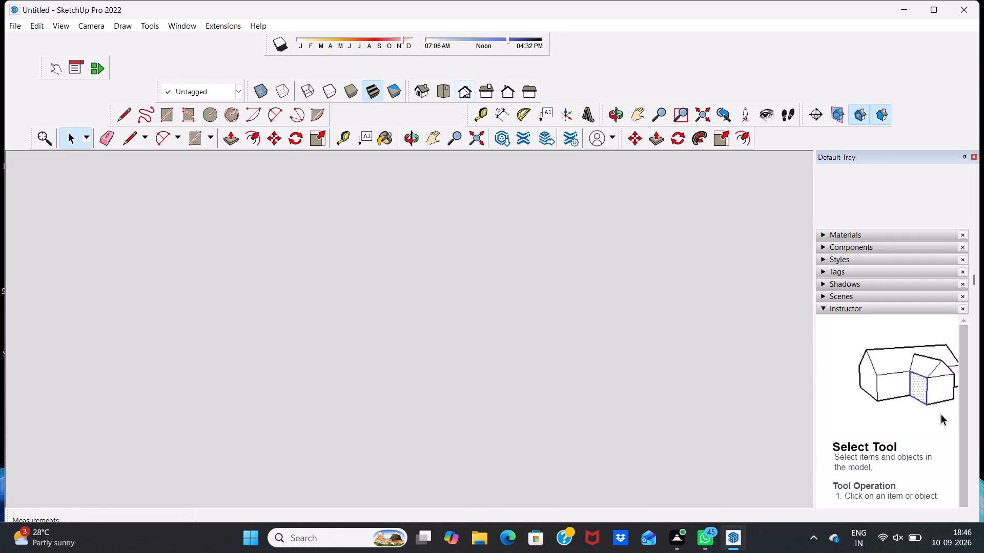
{"action": "scroll", "coordinate": [348, 389], "scroll_direction": "down", "scroll_amount": 9}
{"action": "scroll", "coordinate": [278, 480], "scroll_direction": "up", "scroll_amount": 4}
{"action": "scroll", "coordinate": [203, 367], "scroll_direction": "down", "scroll_amount": 2}
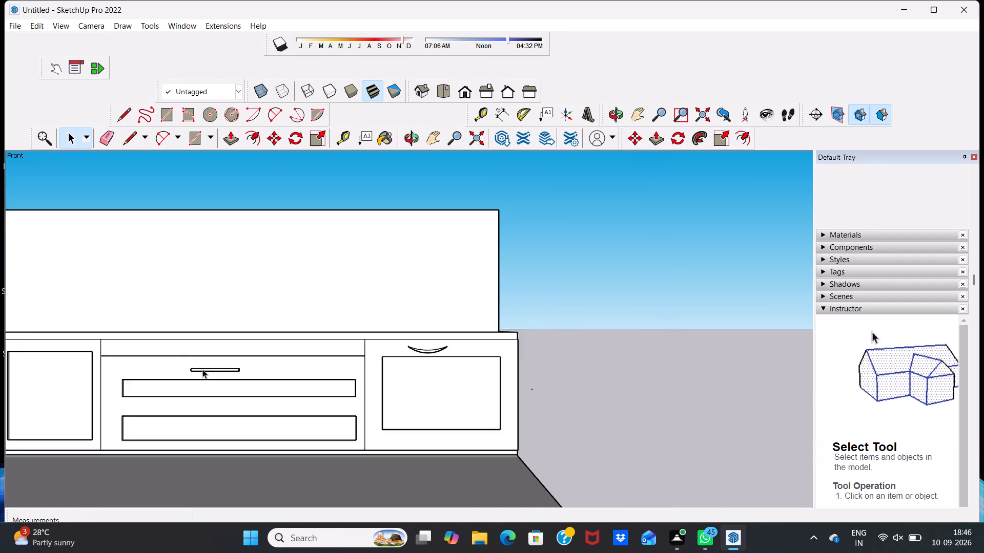
{"action": "scroll", "coordinate": [202, 369], "scroll_direction": "down", "scroll_amount": 2}
{"action": "middle_click_drag", "start_coordinate": [169, 388], "coordinate": [203, 253]}
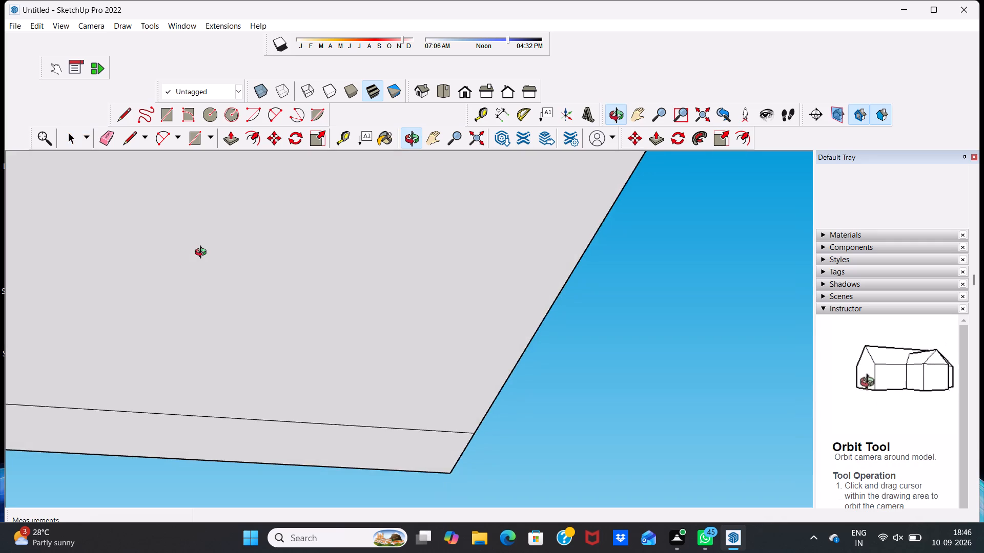
{"action": "middle_click_drag", "start_coordinate": [203, 253], "coordinate": [191, 430]}
{"action": "scroll", "coordinate": [194, 413], "scroll_direction": "up", "scroll_amount": 11}
{"action": "middle_click_drag", "start_coordinate": [222, 336], "coordinate": [236, 253]}
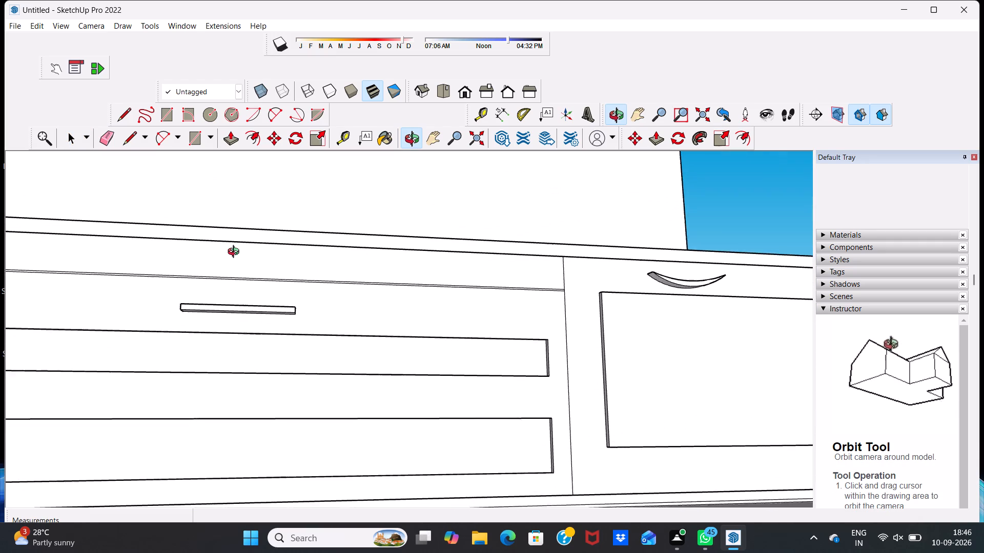
{"action": "middle_click_drag", "start_coordinate": [236, 253], "coordinate": [236, 248]}
{"action": "scroll", "coordinate": [439, 478], "scroll_direction": "up", "scroll_amount": 2}
{"action": "scroll", "coordinate": [439, 484], "scroll_direction": "down", "scroll_amount": 1}
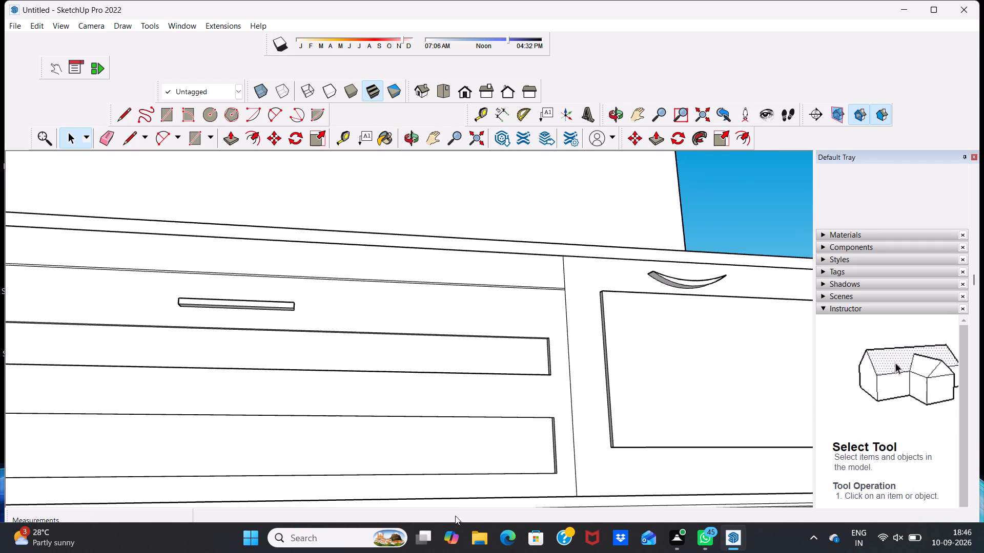
{"action": "scroll", "coordinate": [205, 364], "scroll_direction": "down", "scroll_amount": 5}
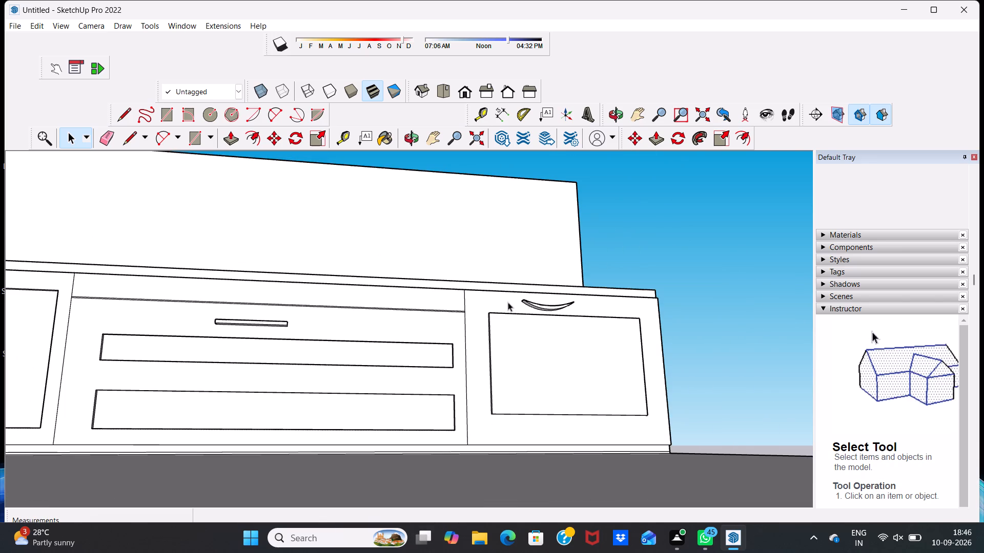
Copy the bar handle's front face on the wide middle front straight down 1' 4 3/16", between the two inset rectangles.
{"action": "double_click", "coordinate": [232, 323]}
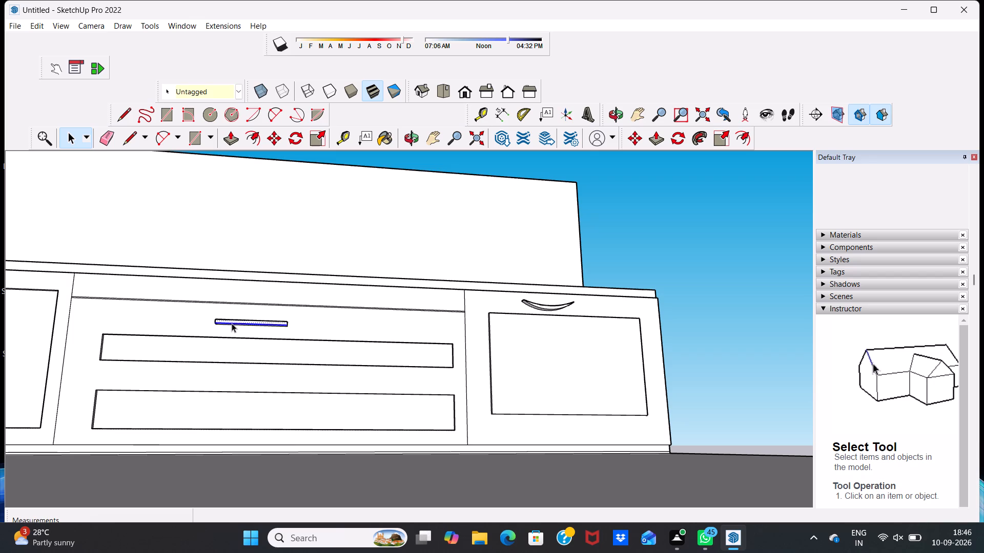
{"action": "left_click", "coordinate": [233, 323]}
{"action": "scroll", "coordinate": [237, 316], "scroll_direction": "up", "scroll_amount": 11}
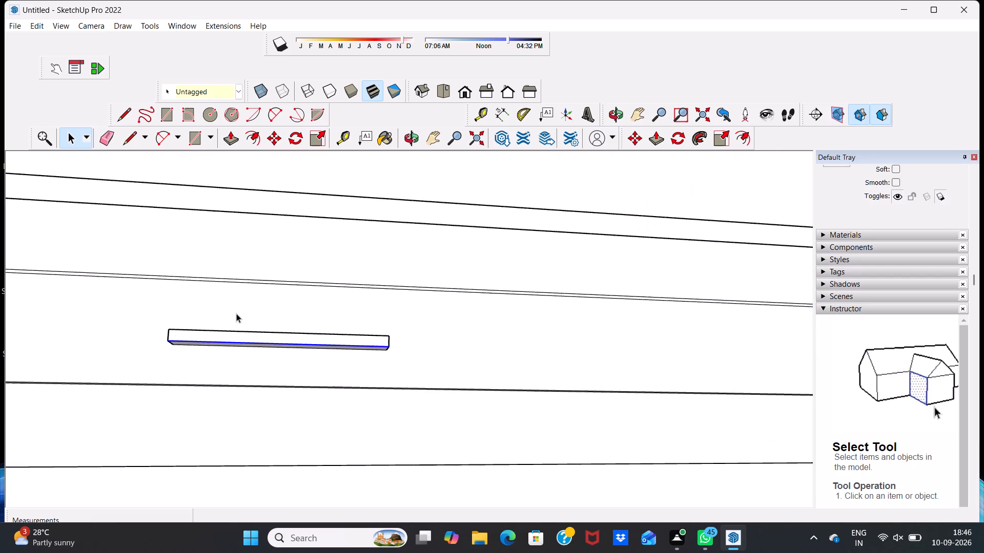
{"action": "scroll", "coordinate": [233, 321], "scroll_direction": "up", "scroll_amount": 1}
{"action": "double_click", "coordinate": [227, 341]}
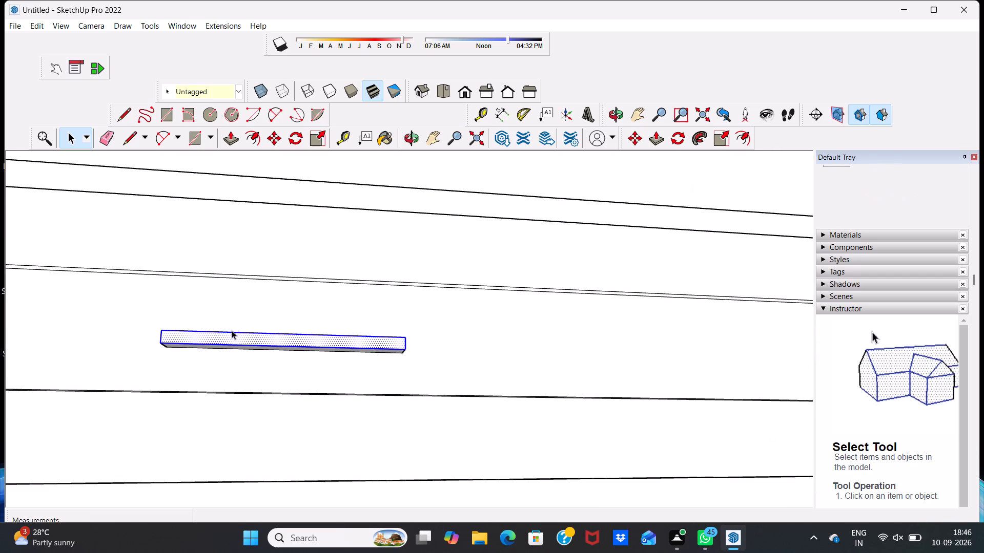
{"action": "left_click", "coordinate": [270, 135]}
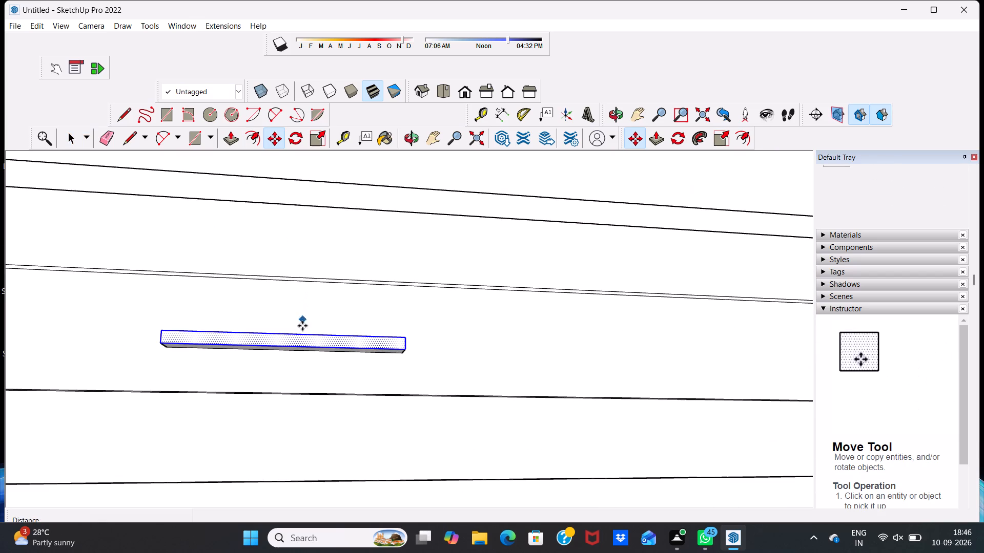
{"action": "left_click", "coordinate": [302, 338]}
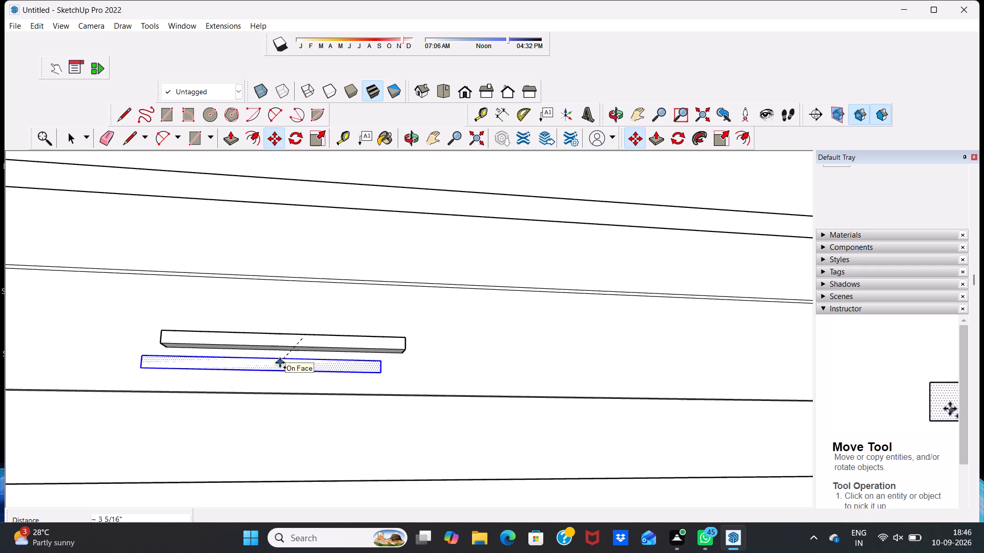
{"action": "scroll", "coordinate": [314, 470], "scroll_direction": "down", "scroll_amount": 5}
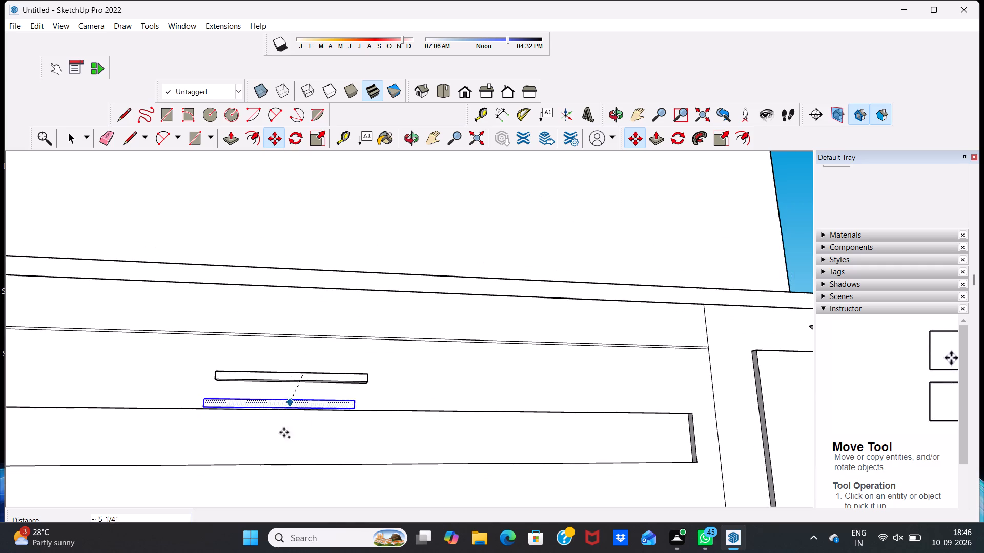
{"action": "scroll", "coordinate": [277, 509], "scroll_direction": "down", "scroll_amount": 4}
{"action": "scroll", "coordinate": [315, 408], "scroll_direction": "down", "scroll_amount": 8}
{"action": "scroll", "coordinate": [309, 431], "scroll_direction": "up", "scroll_amount": 2}
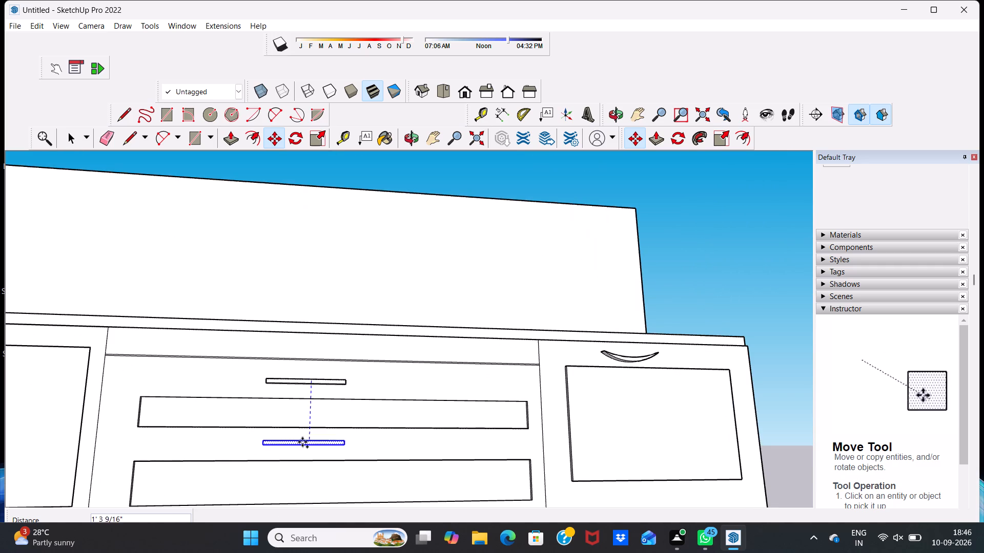
{"action": "left_click", "coordinate": [309, 444]}
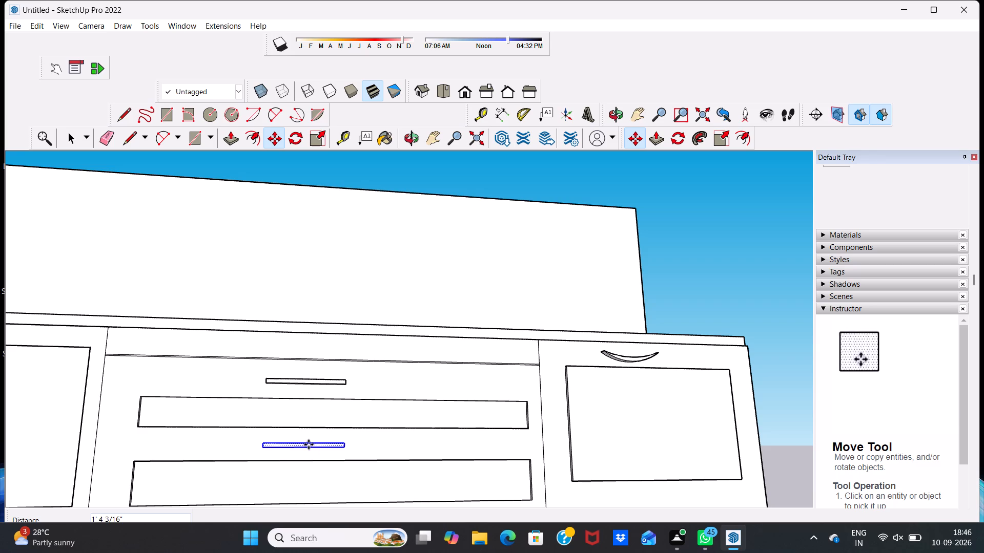
Copy the lower handle face about 6' 7 15/16" across to the narrow corner front, above its inset panel.
{"action": "left_click", "coordinate": [269, 444]}
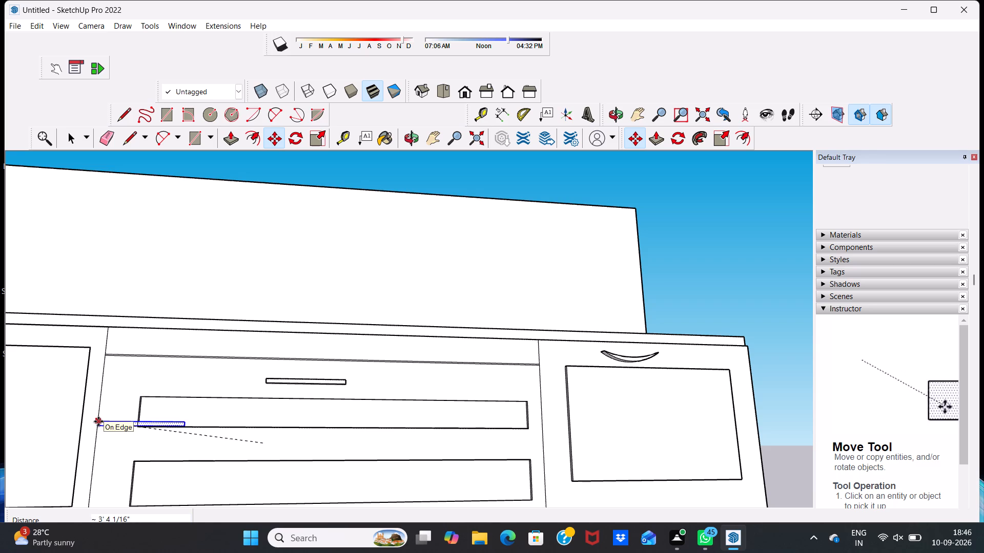
{"action": "scroll", "coordinate": [100, 409], "scroll_direction": "down", "scroll_amount": 14}
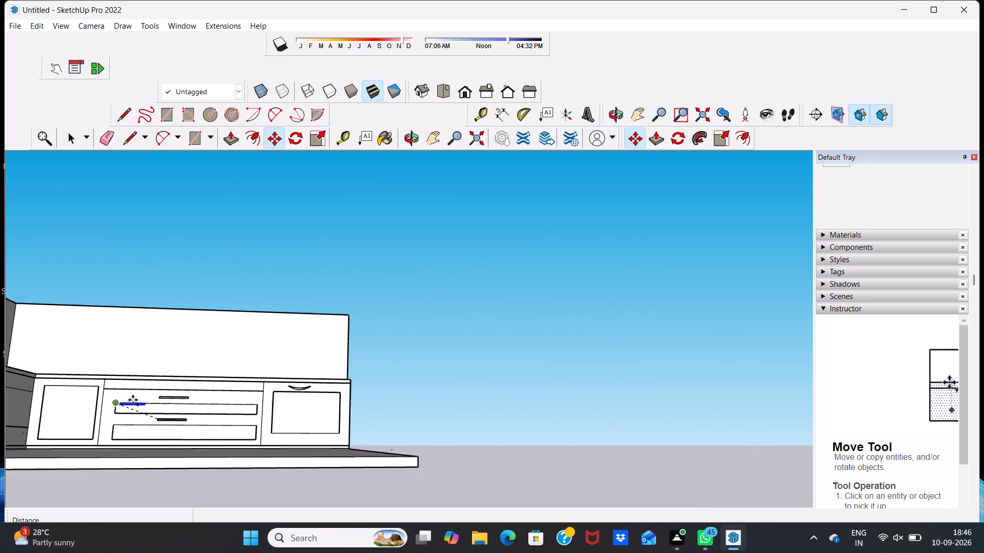
{"action": "scroll", "coordinate": [134, 400], "scroll_direction": "up", "scroll_amount": 4}
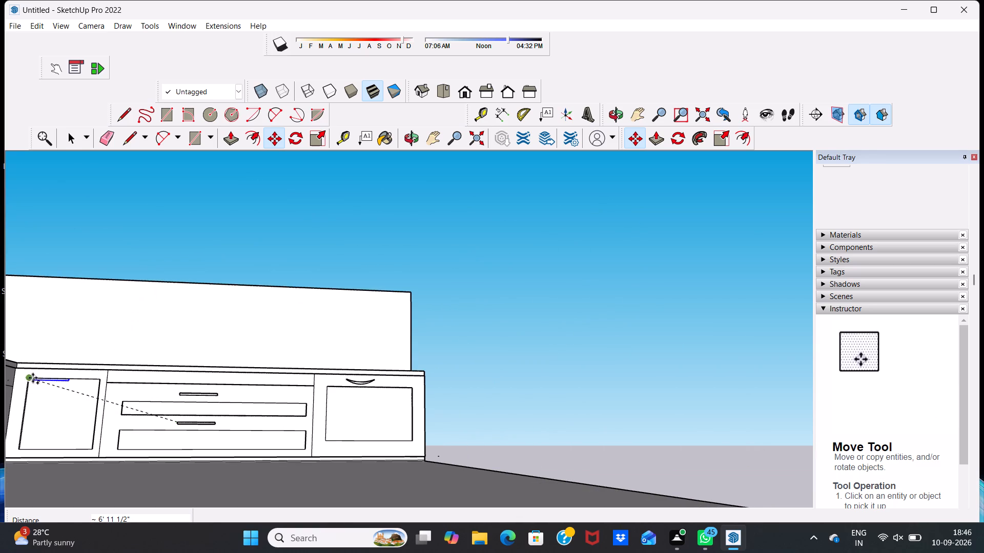
{"action": "scroll", "coordinate": [50, 371], "scroll_direction": "up", "scroll_amount": 11}
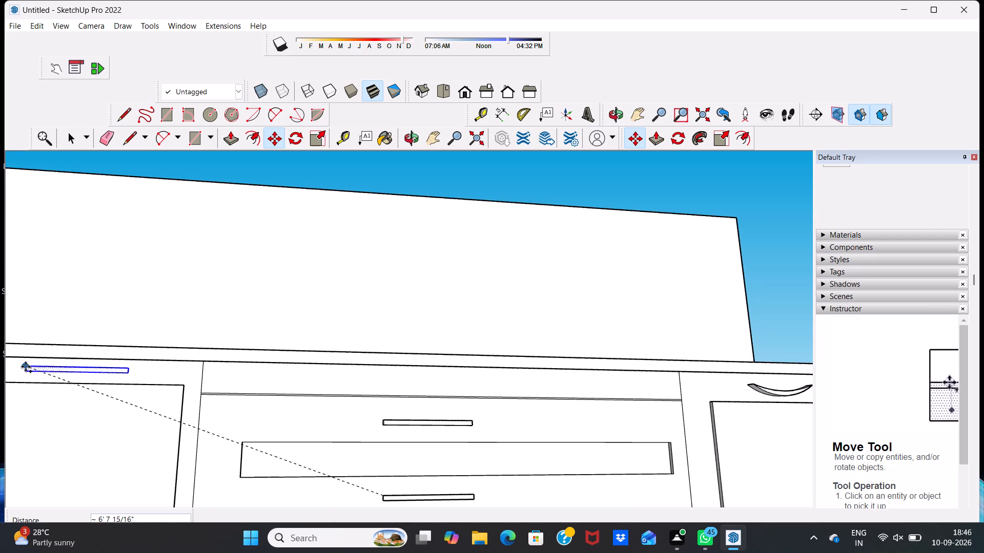
{"action": "left_click", "coordinate": [27, 366]}
Copy the corner front's handle face about 2' 10 5/8" onto the adjoining first leg's front, near the inner corner.
{"action": "scroll", "coordinate": [64, 363], "scroll_direction": "down", "scroll_amount": 13}
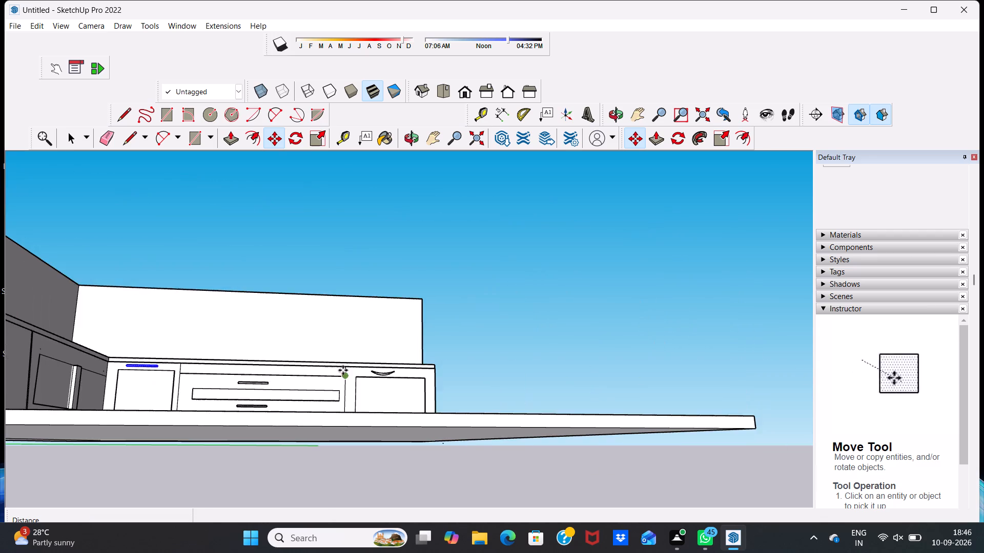
{"action": "scroll", "coordinate": [343, 369], "scroll_direction": "down", "scroll_amount": 5}
{"action": "middle_click_drag", "start_coordinate": [96, 346], "coordinate": [61, 396]}
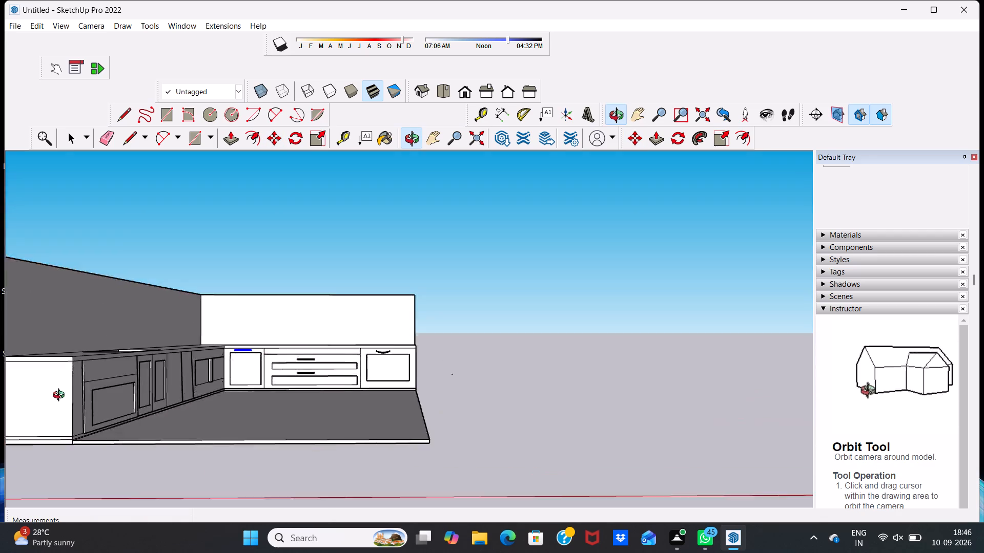
{"action": "middle_click_drag", "start_coordinate": [61, 396], "coordinate": [0, 438]}
{"action": "scroll", "coordinate": [325, 315], "scroll_direction": "up", "scroll_amount": 11}
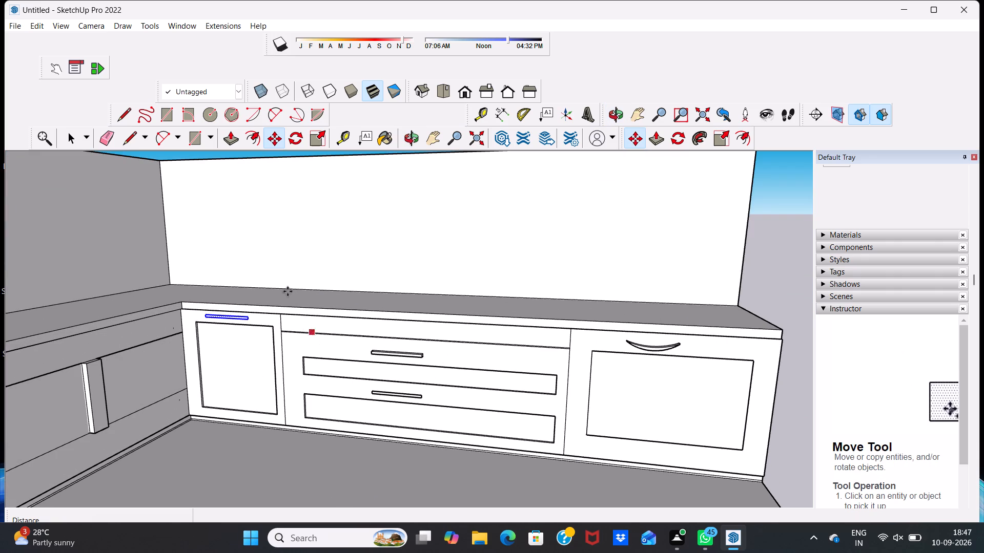
{"action": "left_click", "coordinate": [224, 319]}
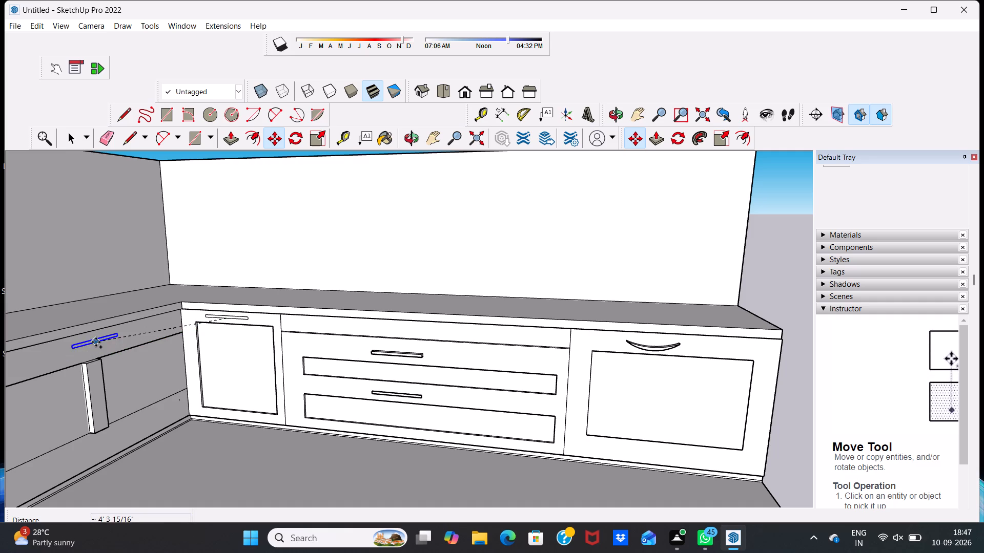
{"action": "left_click", "coordinate": [137, 331]}
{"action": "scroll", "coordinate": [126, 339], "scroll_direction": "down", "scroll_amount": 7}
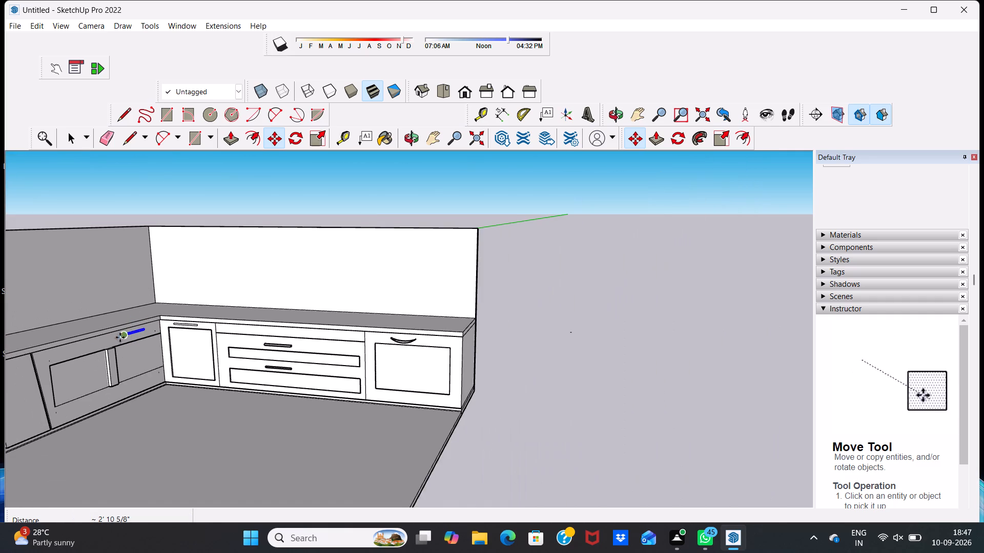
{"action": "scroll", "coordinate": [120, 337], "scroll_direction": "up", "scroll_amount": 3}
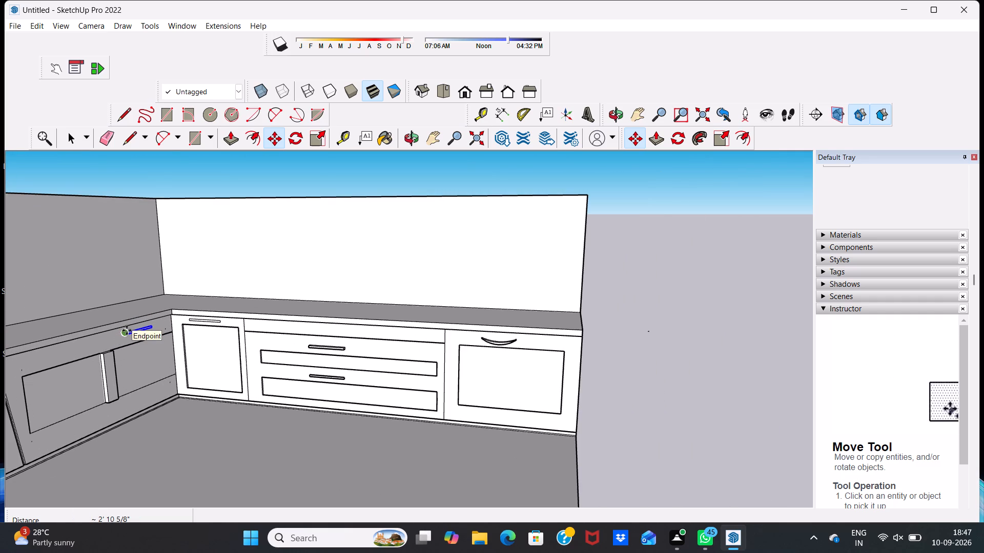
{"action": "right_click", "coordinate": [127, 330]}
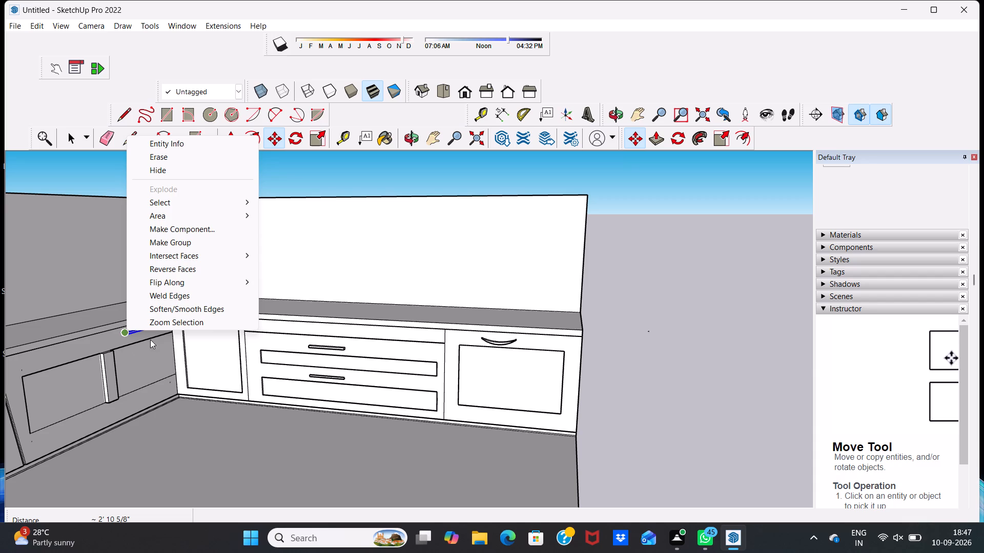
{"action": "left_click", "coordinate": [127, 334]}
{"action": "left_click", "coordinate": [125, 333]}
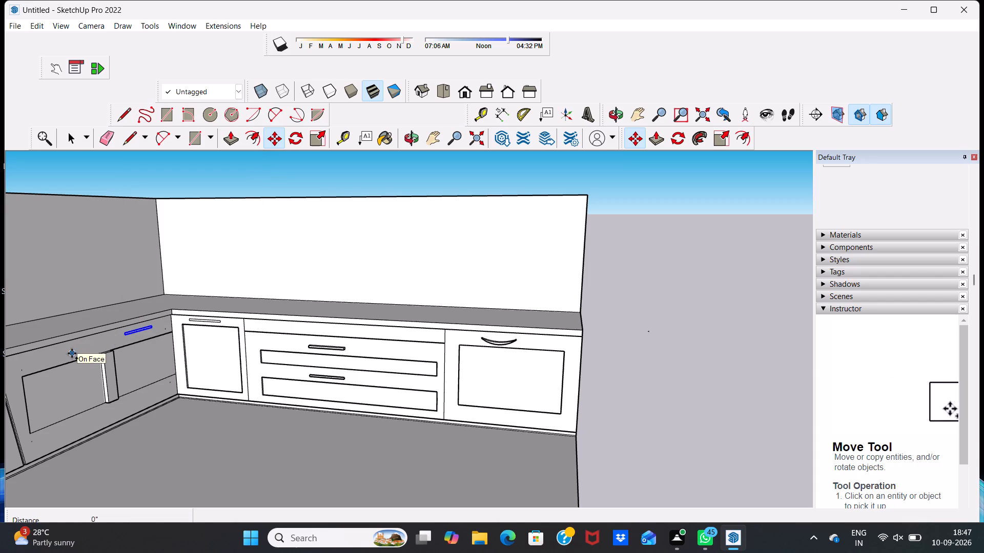
Copy the first leg's handle face about 4' 5/16" along the green axis, above the same front's other inset panel.
{"action": "left_click", "coordinate": [278, 140]}
{"action": "left_click", "coordinate": [123, 334]}
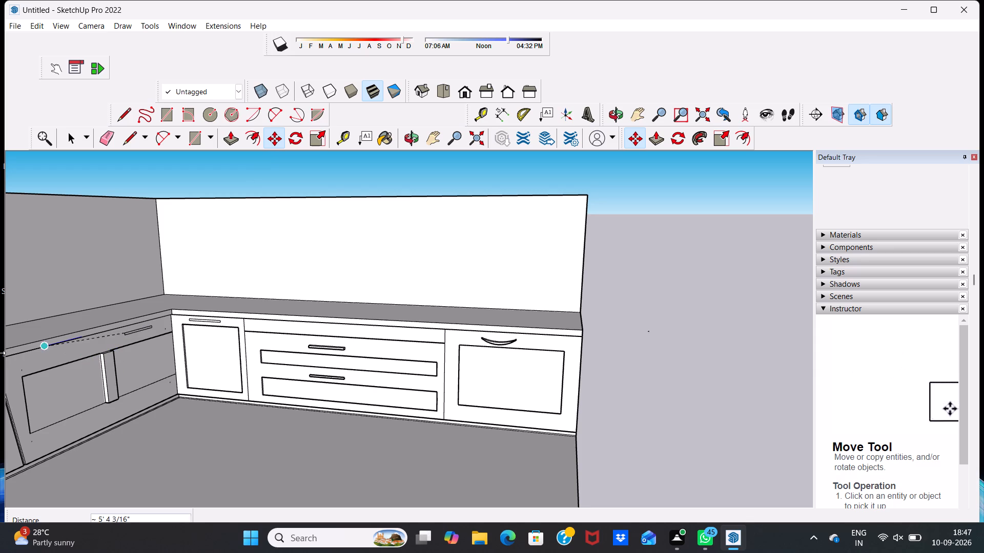
{"action": "scroll", "coordinate": [61, 357], "scroll_direction": "up", "scroll_amount": 4}
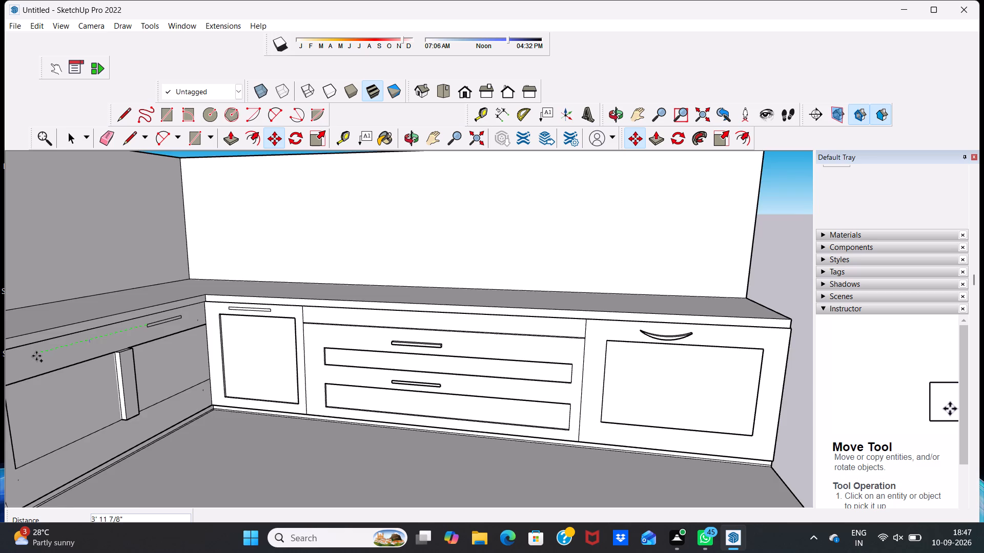
{"action": "scroll", "coordinate": [36, 356], "scroll_direction": "up", "scroll_amount": 6}
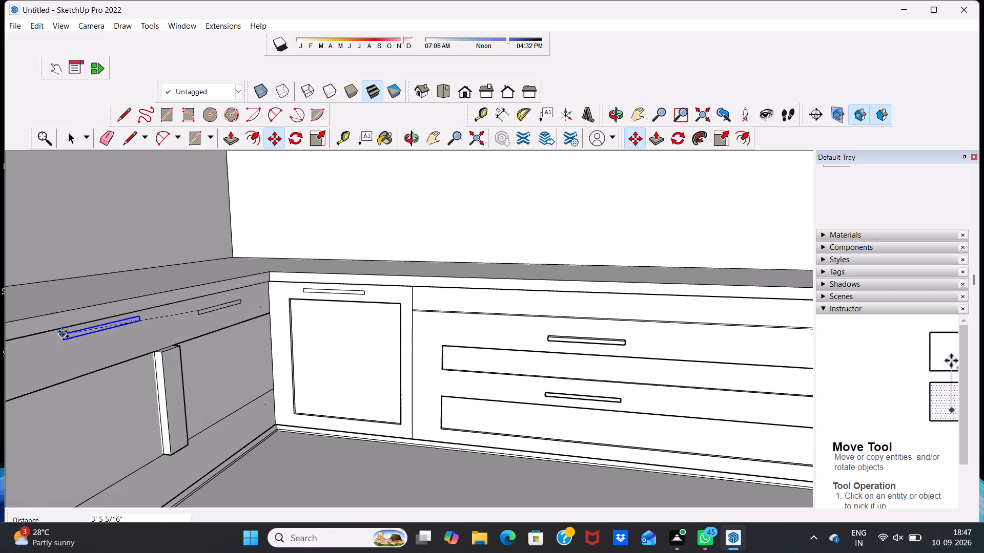
{"action": "middle_click_drag", "start_coordinate": [64, 331], "coordinate": [155, 375]}
{"action": "scroll", "coordinate": [67, 335], "scroll_direction": "down", "scroll_amount": 1}
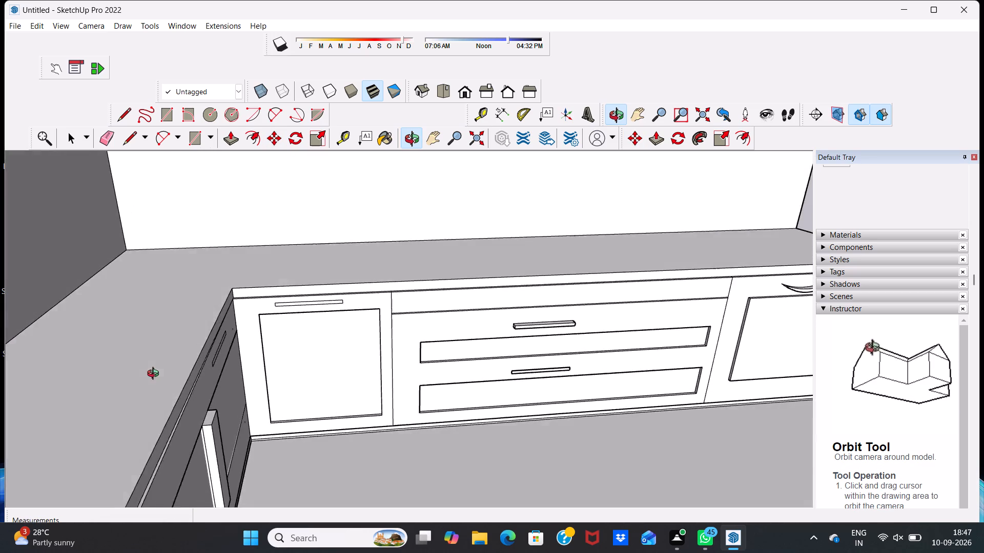
{"action": "middle_click_drag", "start_coordinate": [155, 375], "coordinate": [18, 334]}
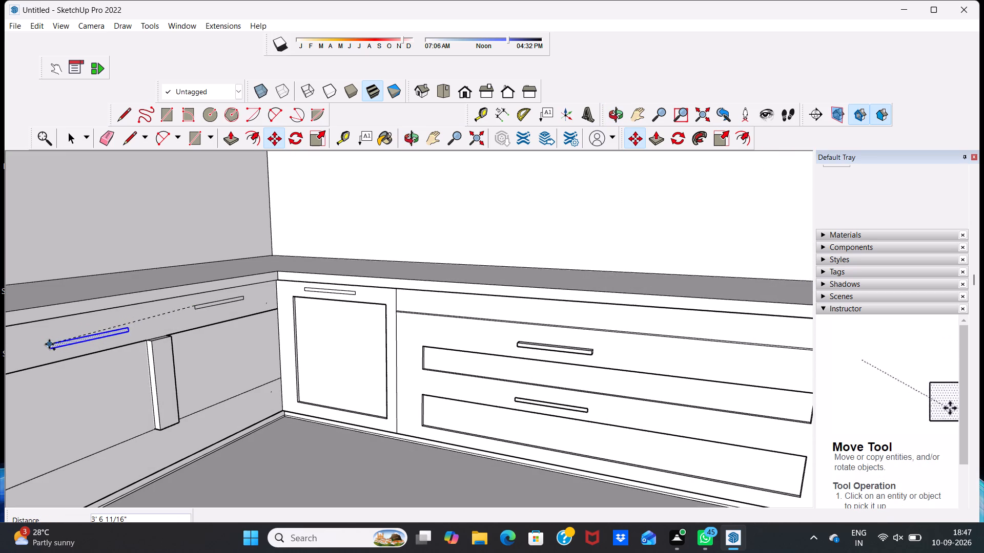
{"action": "left_click", "coordinate": [22, 338]}
{"action": "scroll", "coordinate": [58, 337], "scroll_direction": "down", "scroll_amount": 4}
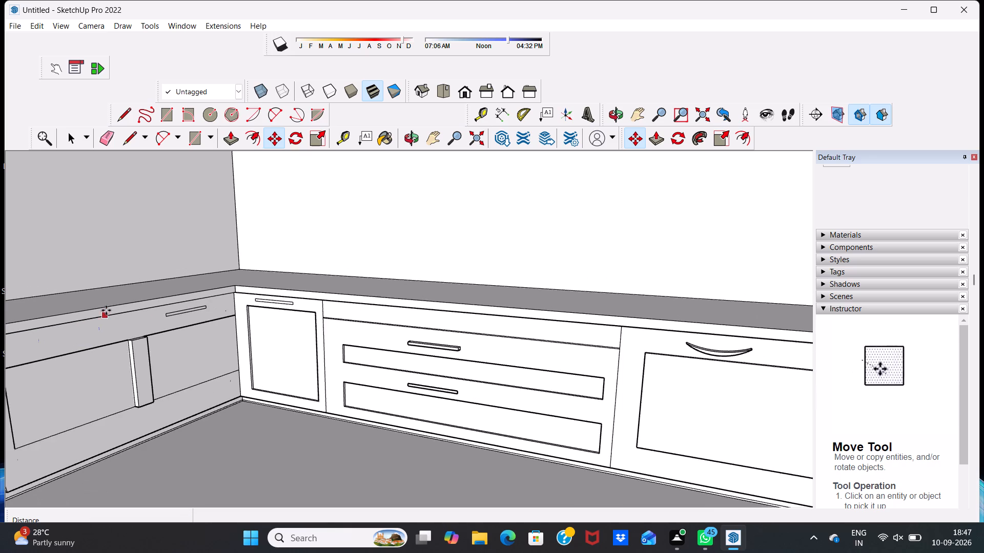
{"action": "scroll", "coordinate": [130, 296], "scroll_direction": "down", "scroll_amount": 7}
{"action": "scroll", "coordinate": [157, 333], "scroll_direction": "up", "scroll_amount": 1}
{"action": "scroll", "coordinate": [163, 328], "scroll_direction": "down", "scroll_amount": 6}
{"action": "scroll", "coordinate": [160, 326], "scroll_direction": "up", "scroll_amount": 5}
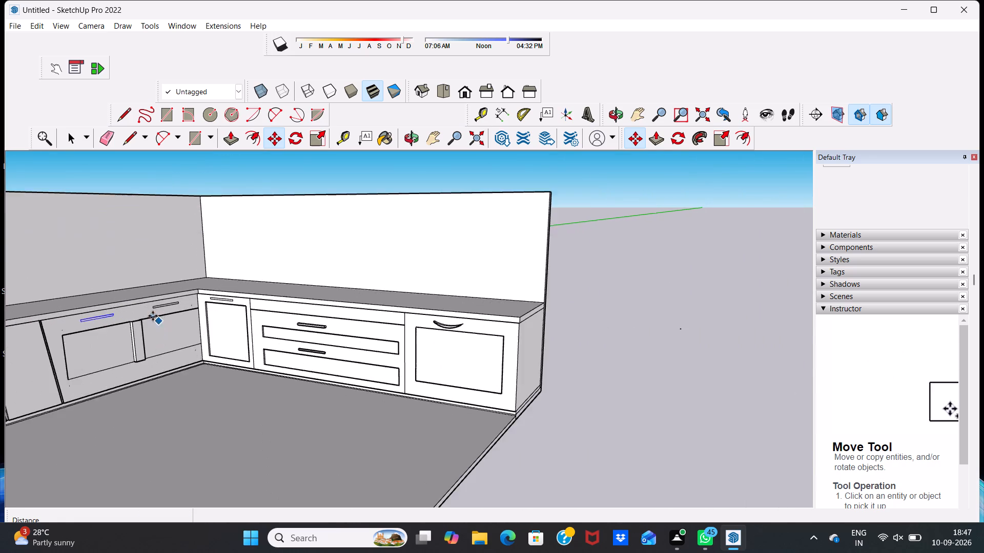
Undo the last handle copy above the other inset panel of the first leg's front near the inner corner.
{"action": "scroll", "coordinate": [153, 316], "scroll_direction": "up", "scroll_amount": 6}
{"action": "key", "text": "ctrl+z"}
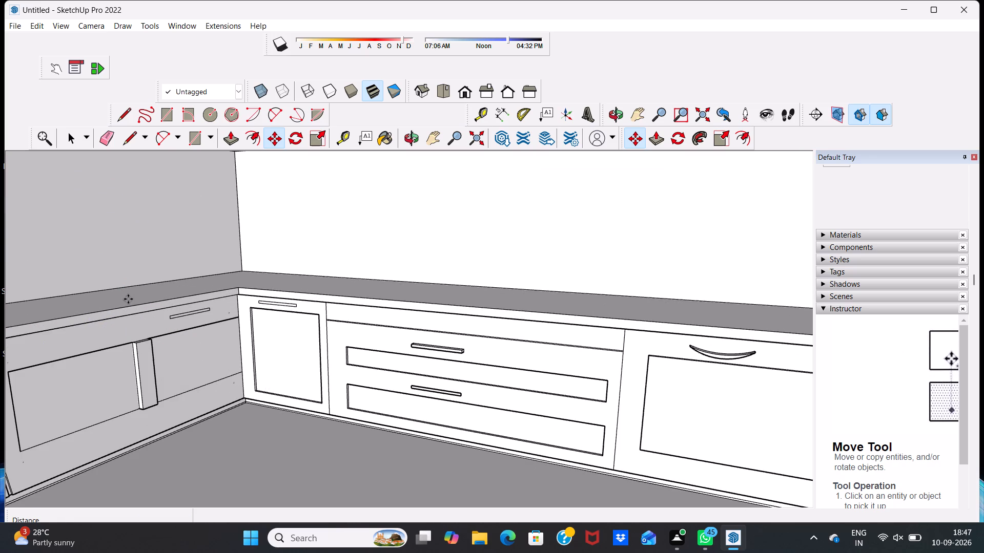
{"action": "scroll", "coordinate": [128, 299], "scroll_direction": "up", "scroll_amount": 1}
{"action": "scroll", "coordinate": [135, 298], "scroll_direction": "down", "scroll_amount": 8}
{"action": "scroll", "coordinate": [178, 356], "scroll_direction": "up", "scroll_amount": 6}
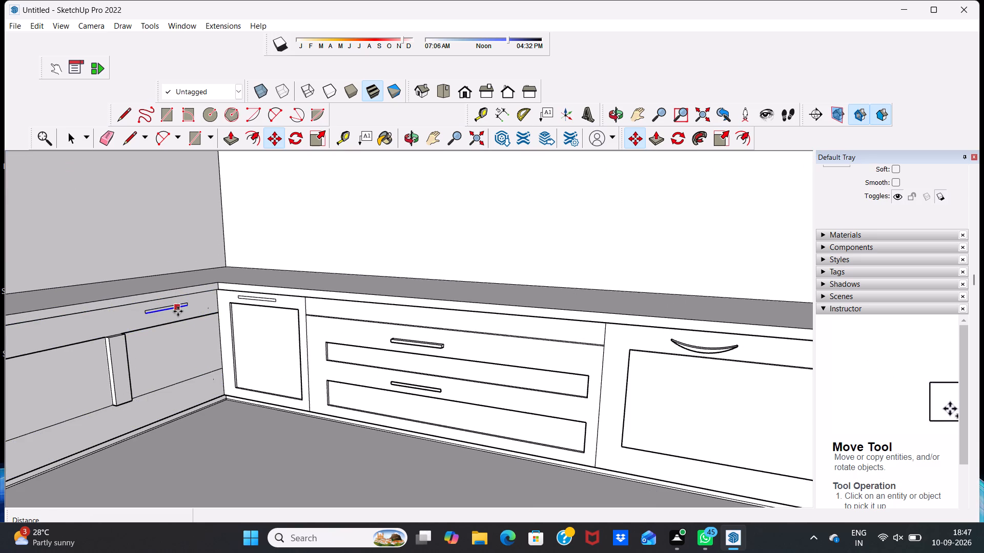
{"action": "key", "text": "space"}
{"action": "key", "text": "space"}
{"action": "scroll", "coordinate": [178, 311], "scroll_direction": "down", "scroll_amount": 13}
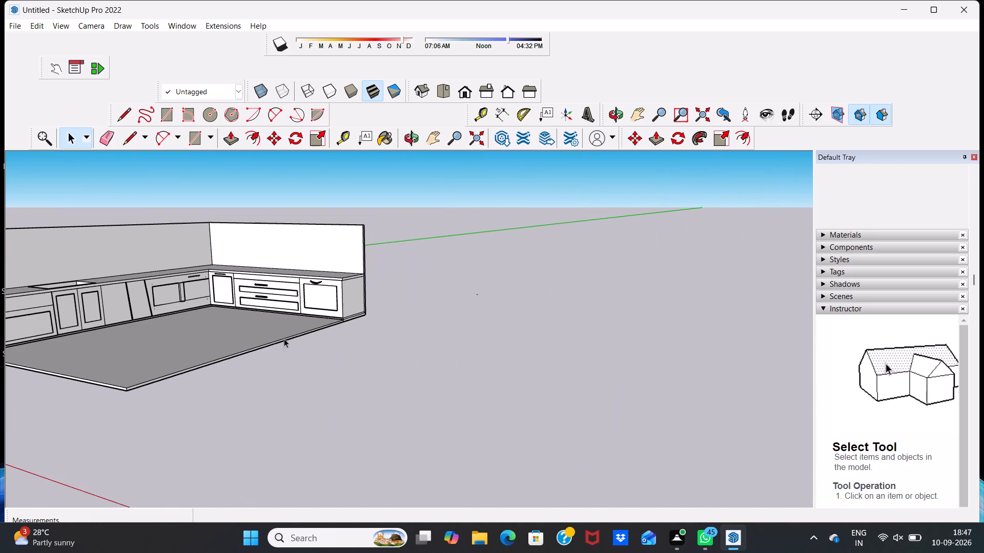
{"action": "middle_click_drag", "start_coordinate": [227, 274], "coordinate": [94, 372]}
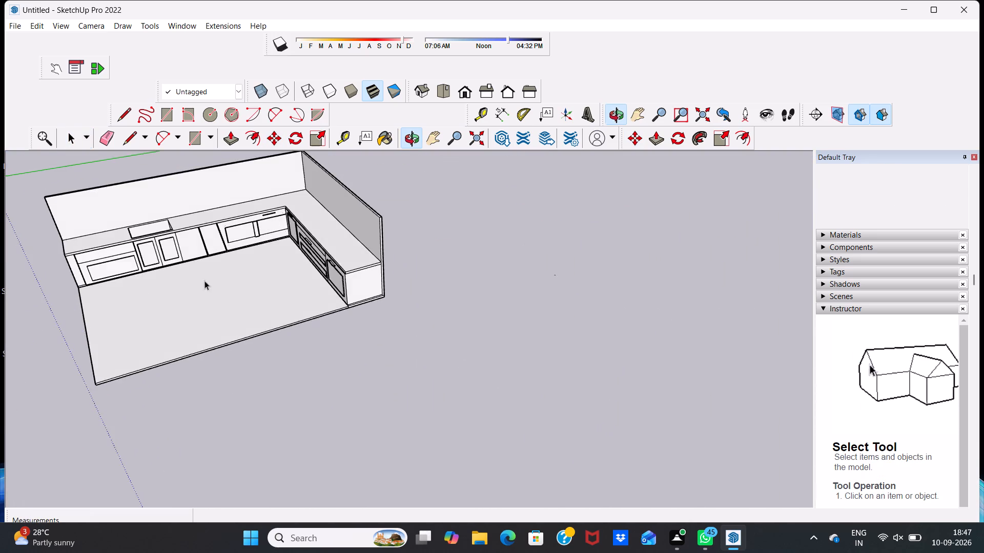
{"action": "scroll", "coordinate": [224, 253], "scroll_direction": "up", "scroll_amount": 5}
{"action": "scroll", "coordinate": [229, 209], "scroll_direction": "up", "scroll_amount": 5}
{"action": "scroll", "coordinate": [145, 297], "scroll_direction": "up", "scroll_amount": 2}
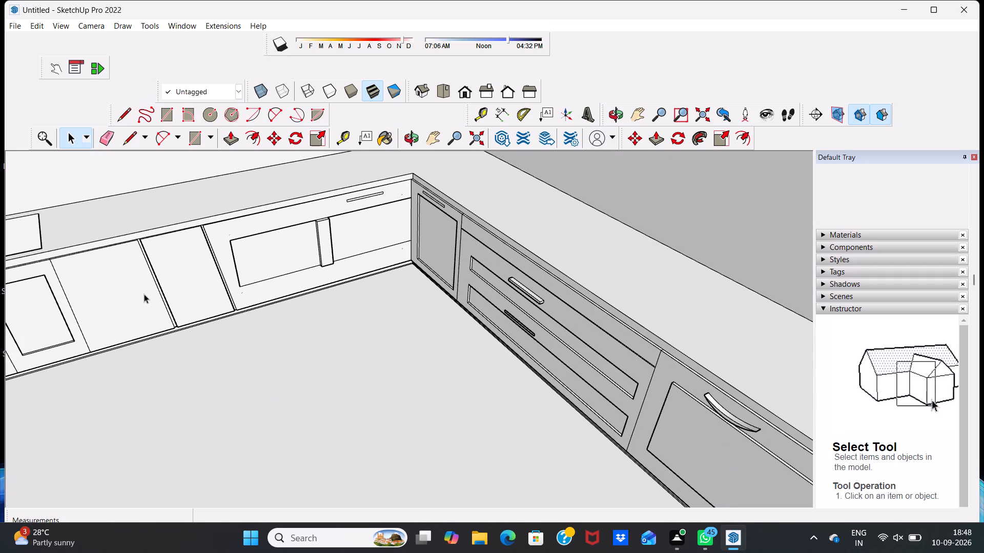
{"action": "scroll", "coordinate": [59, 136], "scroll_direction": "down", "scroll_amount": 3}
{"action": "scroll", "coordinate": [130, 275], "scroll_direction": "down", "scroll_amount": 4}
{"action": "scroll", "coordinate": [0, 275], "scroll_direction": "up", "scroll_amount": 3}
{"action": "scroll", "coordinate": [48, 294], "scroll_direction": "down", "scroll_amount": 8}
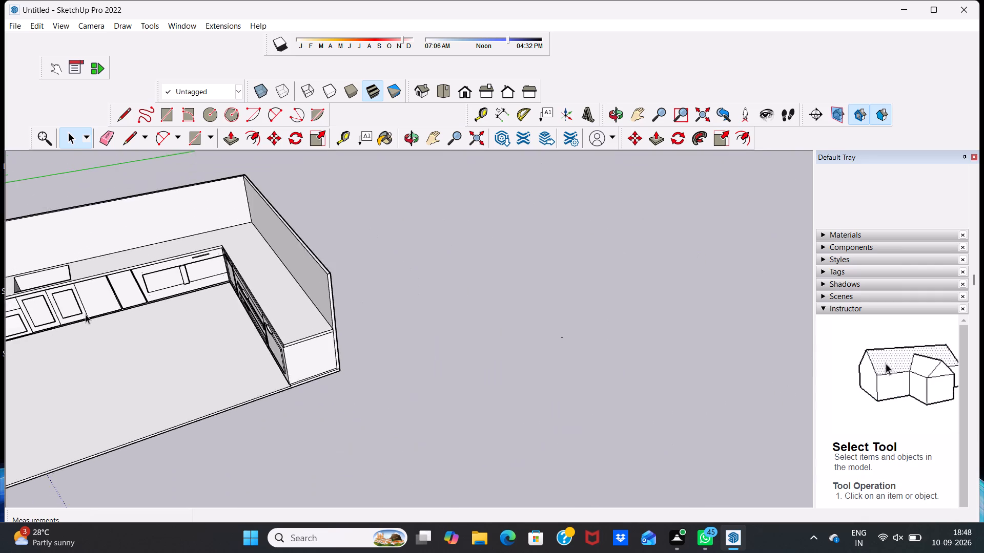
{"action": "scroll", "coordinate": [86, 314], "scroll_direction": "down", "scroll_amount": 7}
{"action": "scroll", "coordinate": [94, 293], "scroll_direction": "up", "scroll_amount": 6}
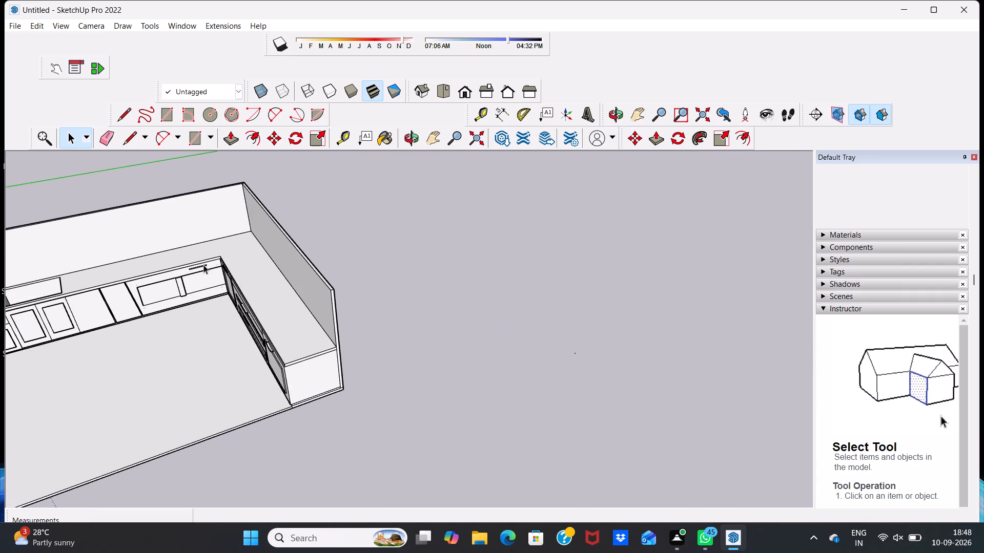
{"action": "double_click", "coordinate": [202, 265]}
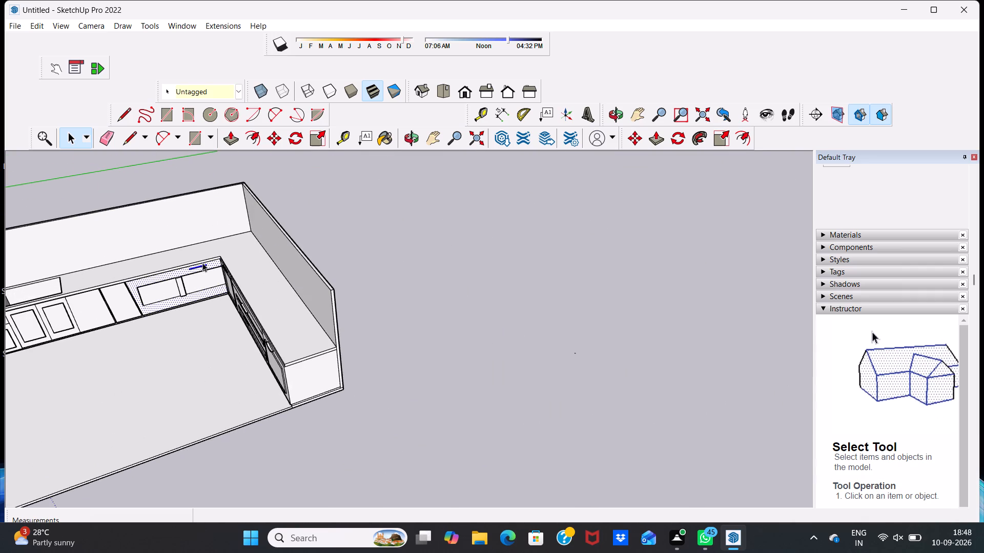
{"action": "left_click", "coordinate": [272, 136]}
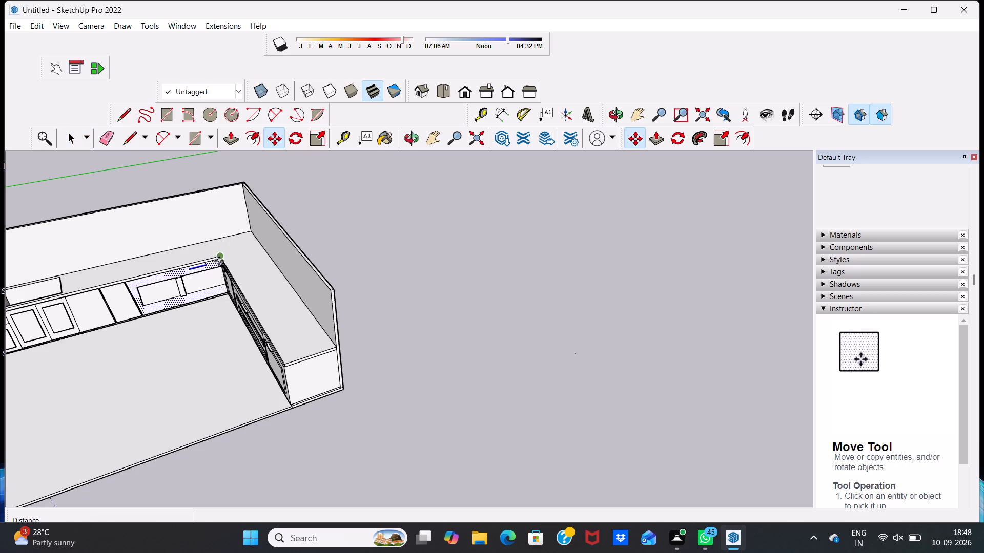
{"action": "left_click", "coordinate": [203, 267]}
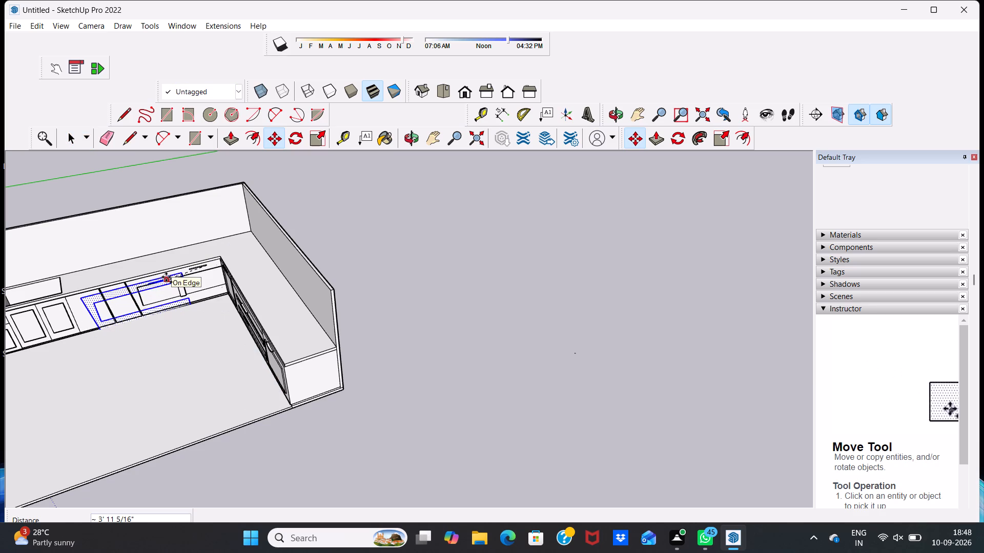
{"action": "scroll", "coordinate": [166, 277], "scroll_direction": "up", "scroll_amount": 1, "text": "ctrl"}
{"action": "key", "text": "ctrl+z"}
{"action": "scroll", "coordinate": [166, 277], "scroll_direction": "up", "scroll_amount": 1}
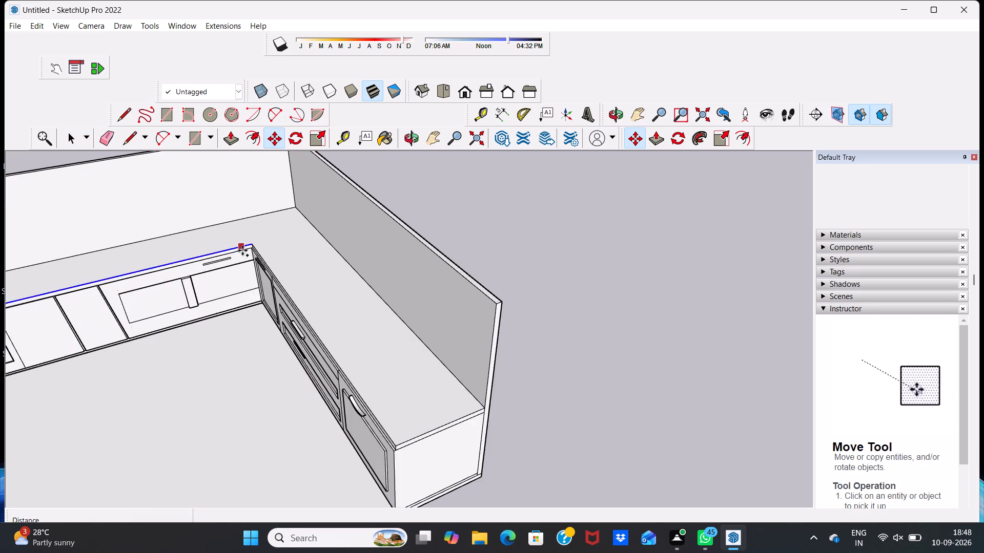
Copy the handle face beside the inner corner about 7' 7 3/4" along the first leg, onto the top of the narrow plain front.
{"action": "scroll", "coordinate": [242, 250], "scroll_direction": "up", "scroll_amount": 20}
{"action": "key", "text": "space"}
{"action": "key", "text": "space"}
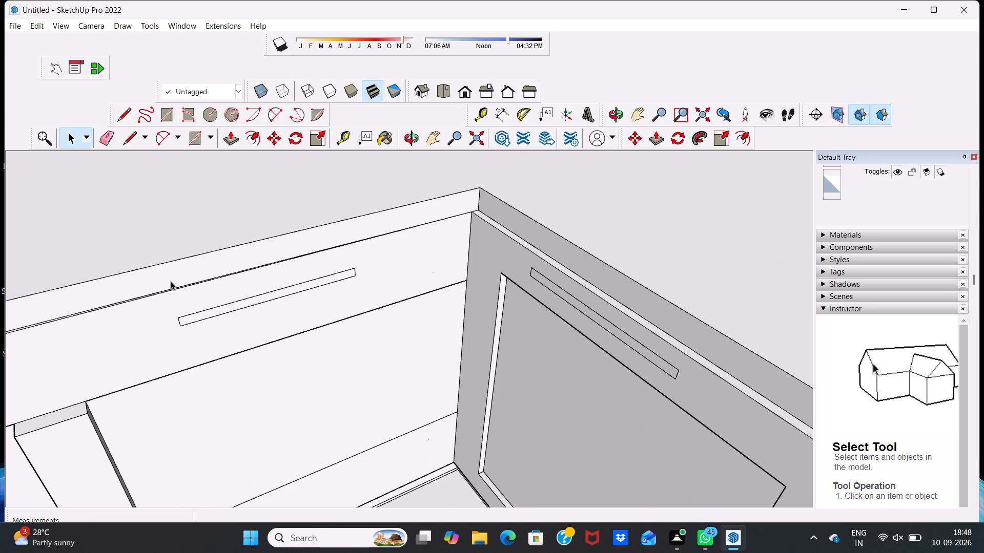
{"action": "double_click", "coordinate": [190, 318]}
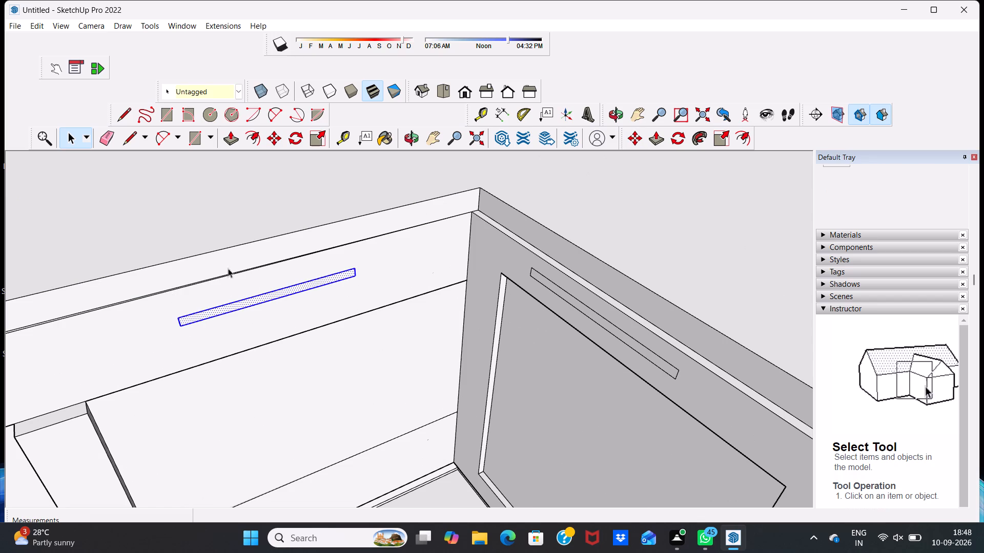
{"action": "left_click", "coordinate": [274, 133]}
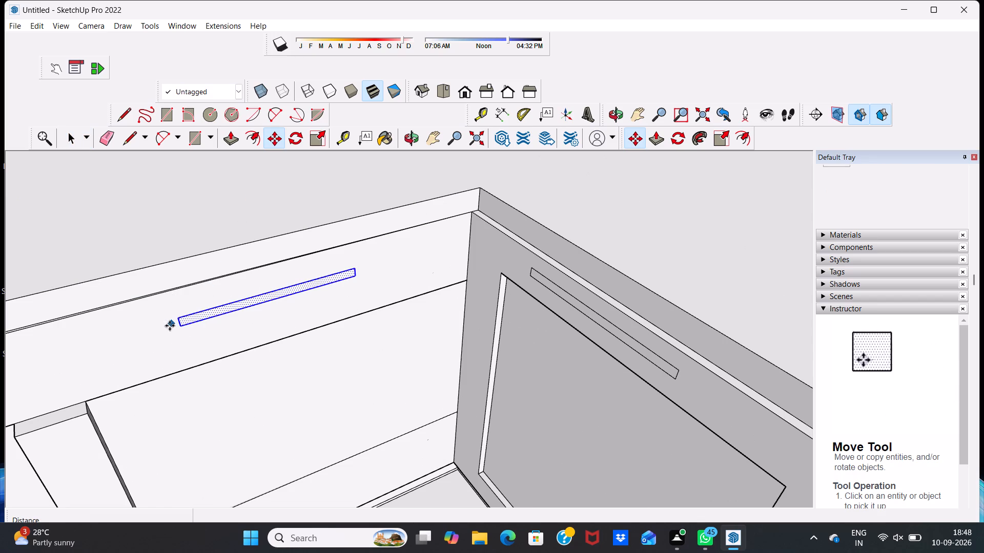
{"action": "left_click", "coordinate": [183, 315]}
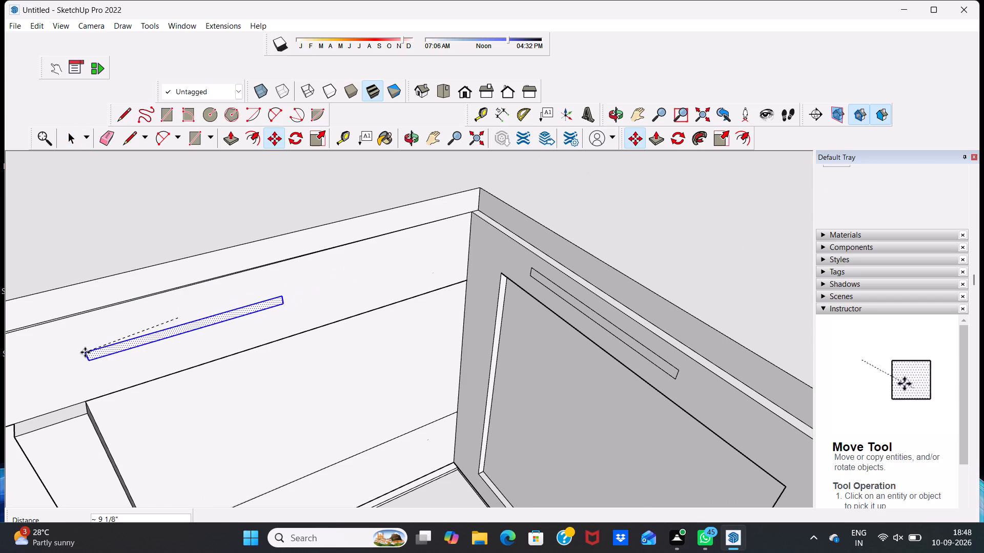
{"action": "scroll", "coordinate": [87, 350], "scroll_direction": "down", "scroll_amount": 6}
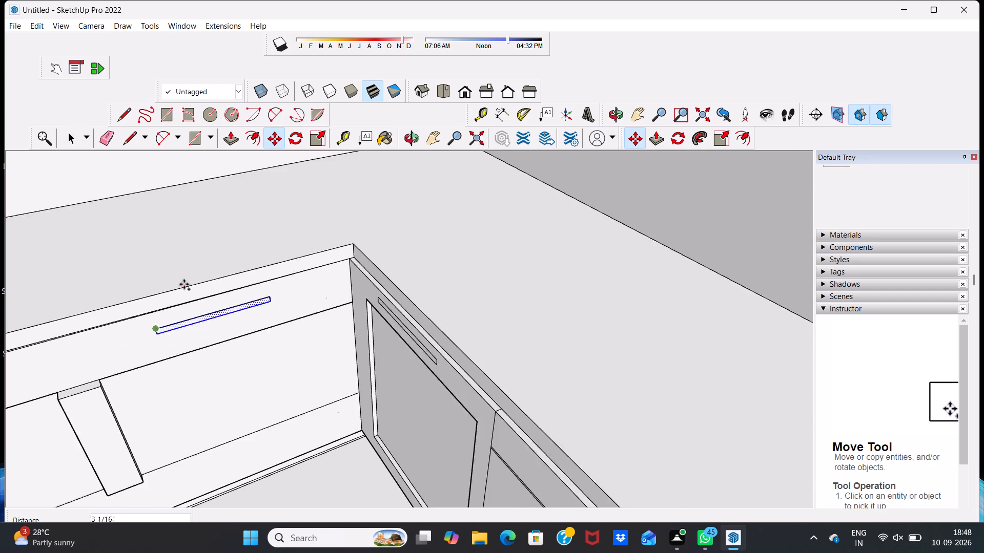
{"action": "scroll", "coordinate": [184, 284], "scroll_direction": "down", "scroll_amount": 10}
{"action": "scroll", "coordinate": [108, 371], "scroll_direction": "up", "scroll_amount": 3}
{"action": "scroll", "coordinate": [108, 371], "scroll_direction": "down", "scroll_amount": 11}
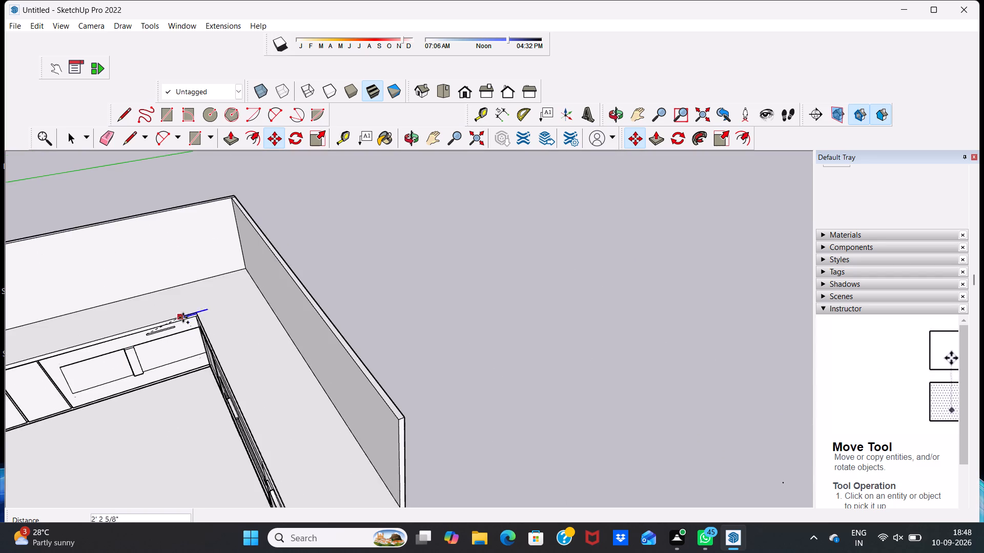
{"action": "scroll", "coordinate": [182, 318], "scroll_direction": "down", "scroll_amount": 4}
{"action": "scroll", "coordinate": [11, 392], "scroll_direction": "up", "scroll_amount": 9}
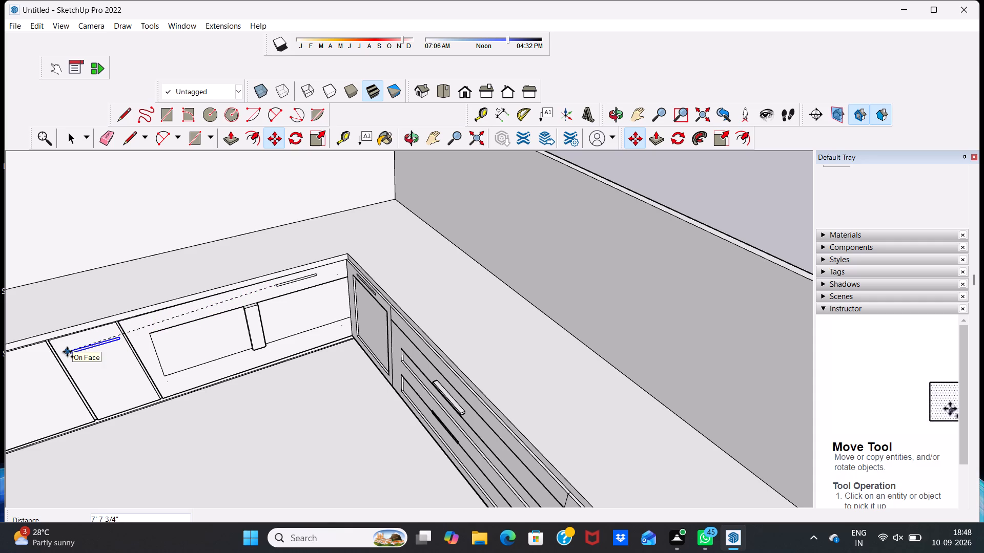
{"action": "left_click", "coordinate": [67, 352]}
Copy the narrow plain front's handle face about 2' 10 9/16" onto the adjoining wider plain front.
{"action": "scroll", "coordinate": [73, 346], "scroll_direction": "down", "scroll_amount": 3}
{"action": "scroll", "coordinate": [145, 325], "scroll_direction": "up", "scroll_amount": 3}
{"action": "scroll", "coordinate": [148, 325], "scroll_direction": "down", "scroll_amount": 7}
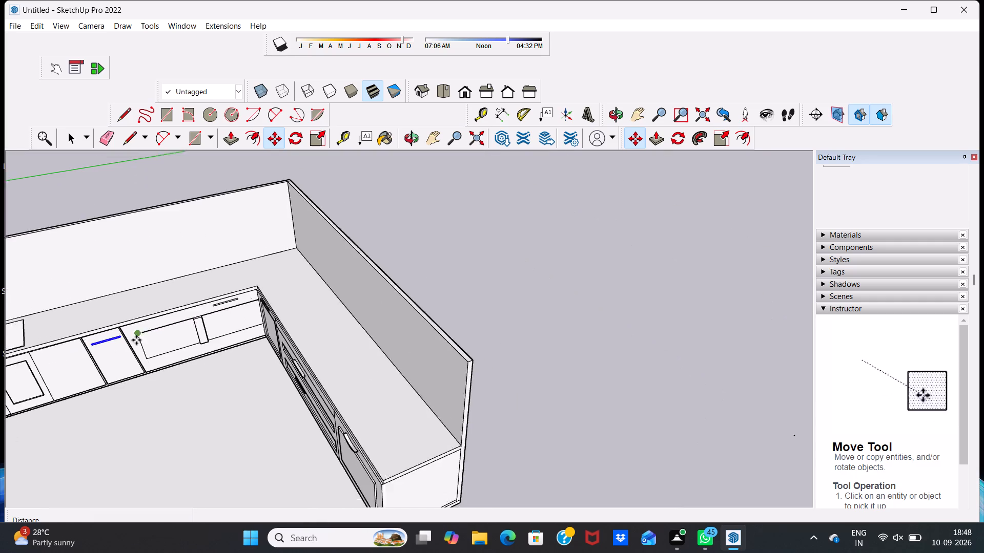
{"action": "scroll", "coordinate": [136, 340], "scroll_direction": "down", "scroll_amount": 2}
{"action": "scroll", "coordinate": [9, 346], "scroll_direction": "up", "scroll_amount": 10}
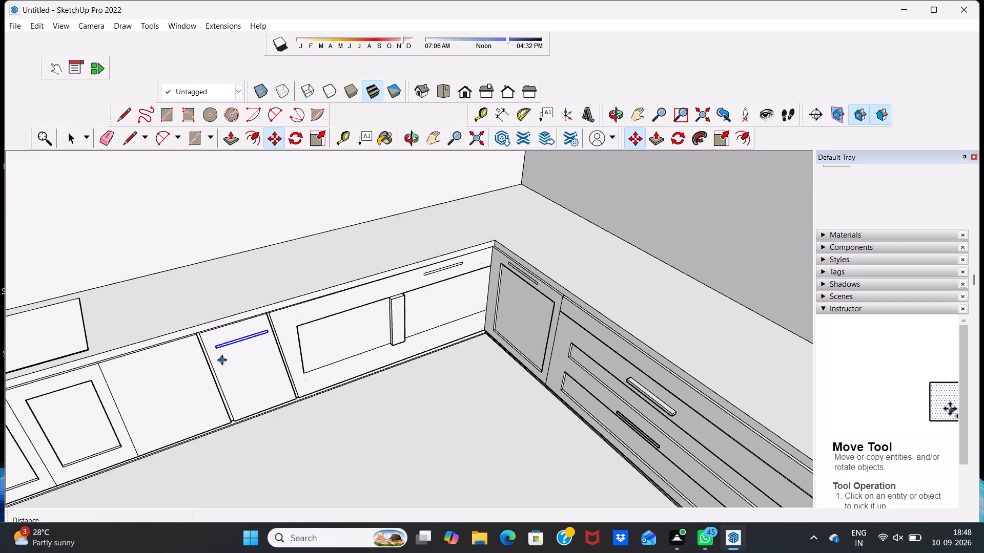
{"action": "left_click", "coordinate": [219, 347]}
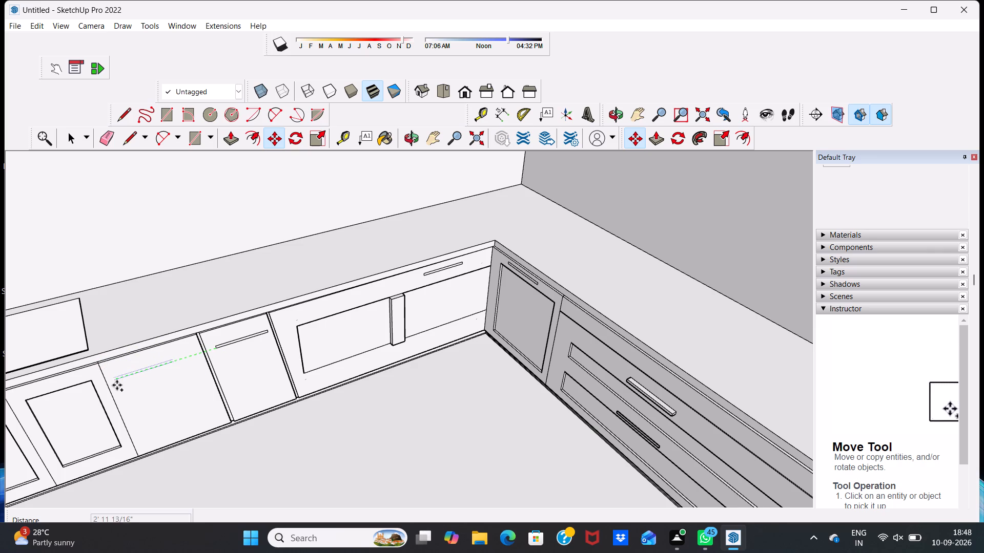
{"action": "scroll", "coordinate": [124, 380], "scroll_direction": "up", "scroll_amount": 2}
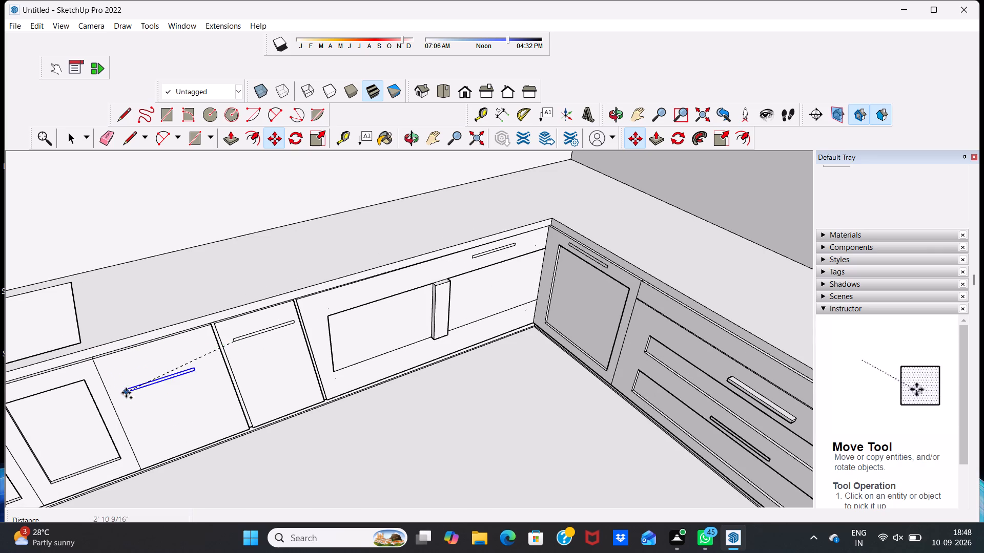
{"action": "left_click", "coordinate": [129, 390]}
Copy the wider plain front's handle face about 8' 8 1/8" onto the upper strip of the first leg's wide end front.
{"action": "scroll", "coordinate": [196, 375], "scroll_direction": "up", "scroll_amount": 5}
{"action": "scroll", "coordinate": [196, 375], "scroll_direction": "down", "scroll_amount": 7}
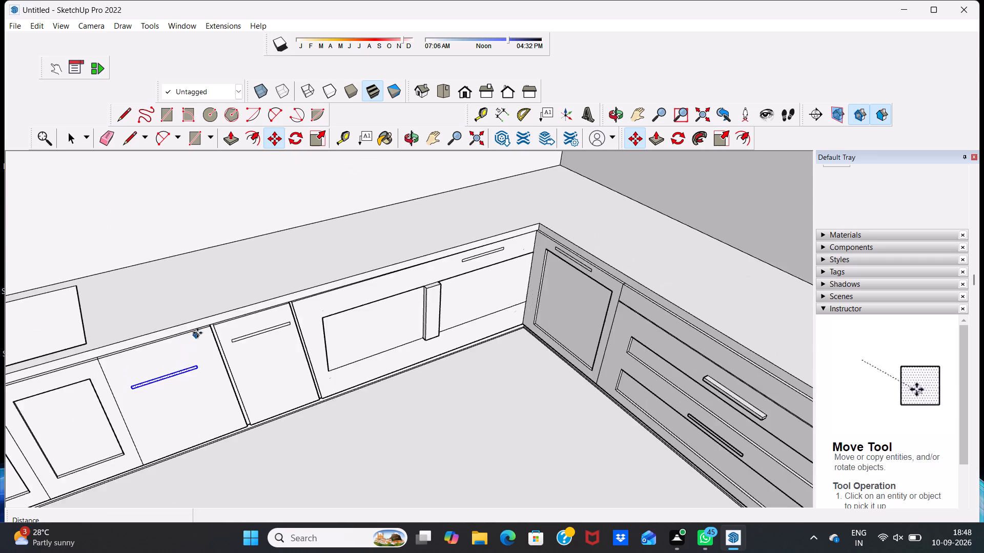
{"action": "scroll", "coordinate": [197, 333], "scroll_direction": "down", "scroll_amount": 11}
{"action": "scroll", "coordinate": [199, 366], "scroll_direction": "up", "scroll_amount": 4}
{"action": "scroll", "coordinate": [31, 252], "scroll_direction": "up", "scroll_amount": 4}
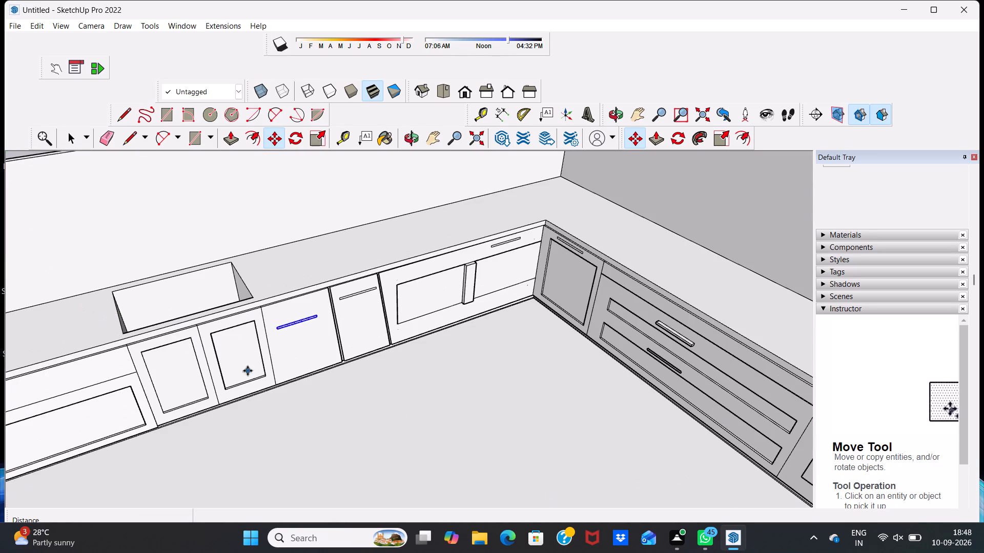
{"action": "left_click", "coordinate": [282, 324]}
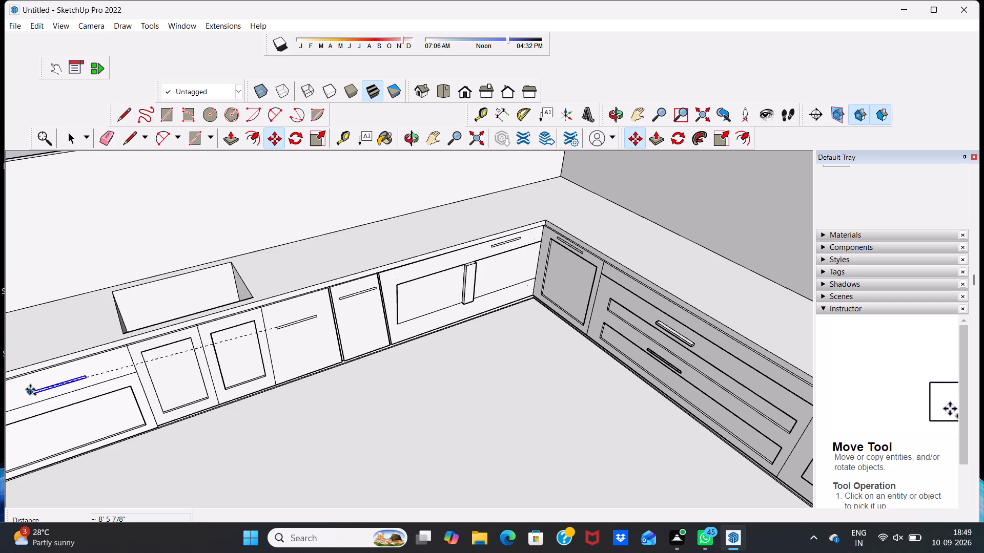
{"action": "left_click", "coordinate": [20, 387]}
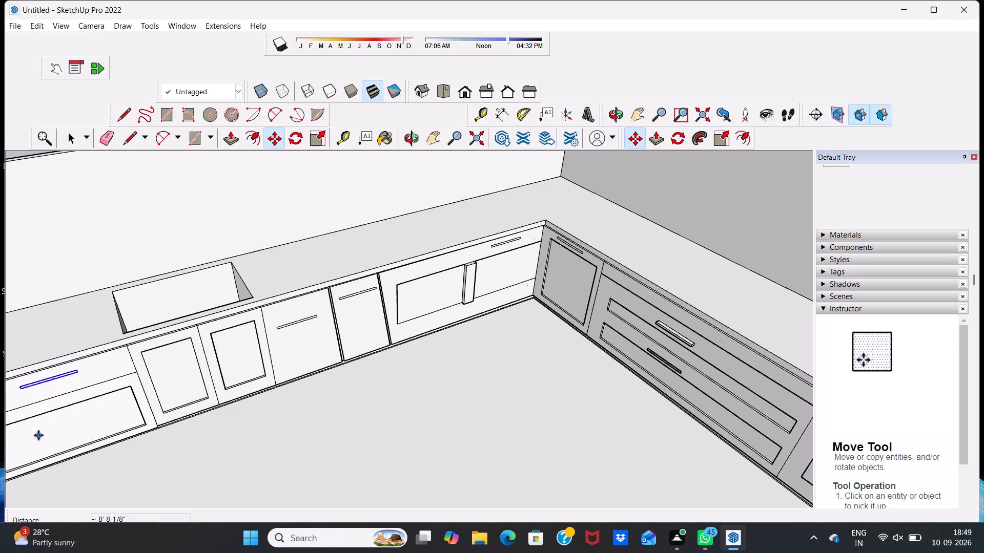
Copy the end front's handle face about 1' 6 3/4" down onto the upper part of the inset panel below.
{"action": "scroll", "coordinate": [39, 434], "scroll_direction": "up", "scroll_amount": 3}
{"action": "left_click", "coordinate": [45, 366]}
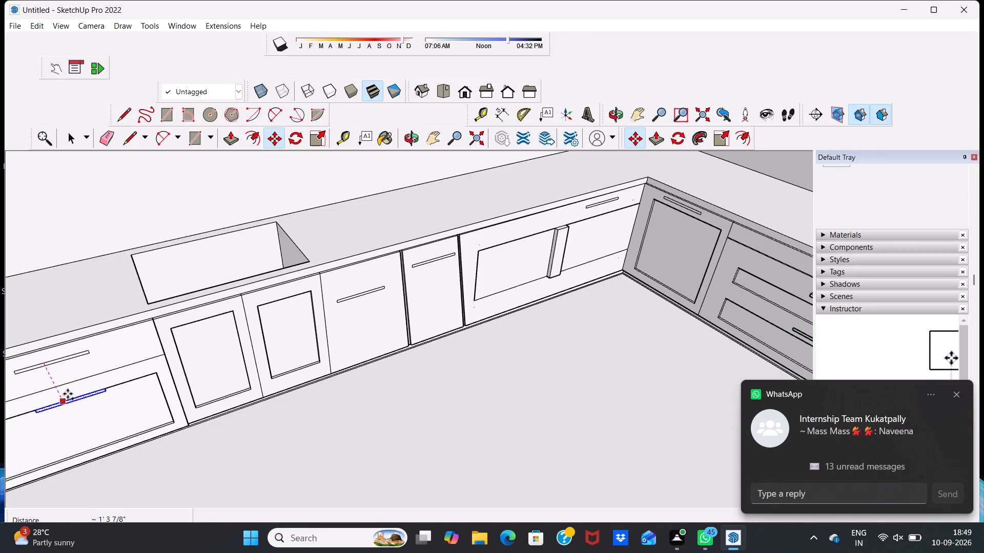
{"action": "scroll", "coordinate": [66, 391], "scroll_direction": "up", "scroll_amount": 1}
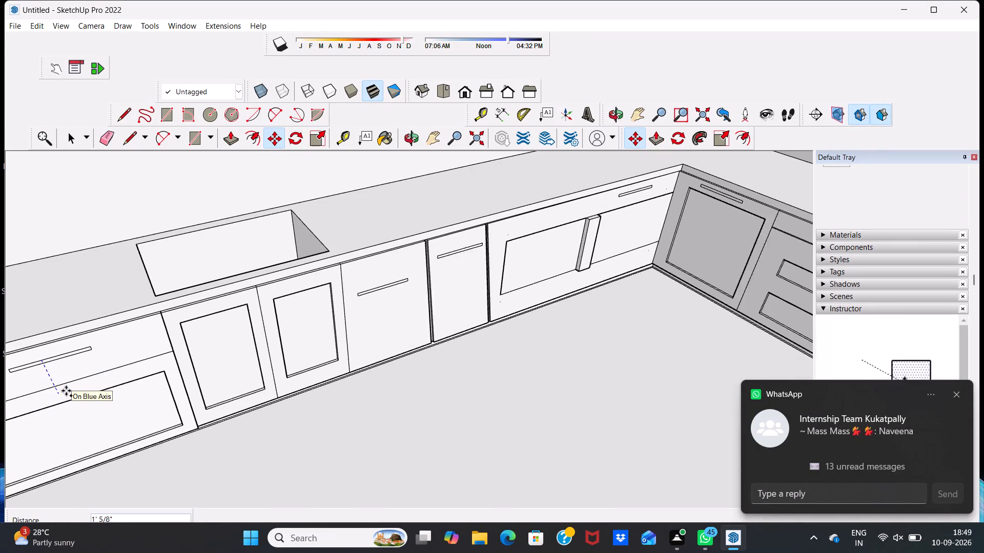
{"action": "scroll", "coordinate": [66, 391], "scroll_direction": "up", "scroll_amount": 2}
{"action": "left_click", "coordinate": [79, 406]}
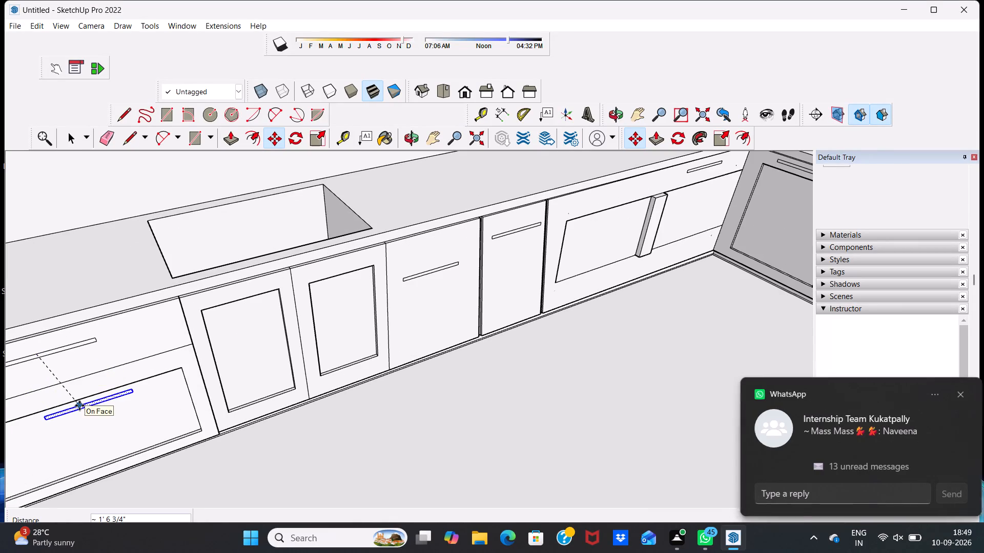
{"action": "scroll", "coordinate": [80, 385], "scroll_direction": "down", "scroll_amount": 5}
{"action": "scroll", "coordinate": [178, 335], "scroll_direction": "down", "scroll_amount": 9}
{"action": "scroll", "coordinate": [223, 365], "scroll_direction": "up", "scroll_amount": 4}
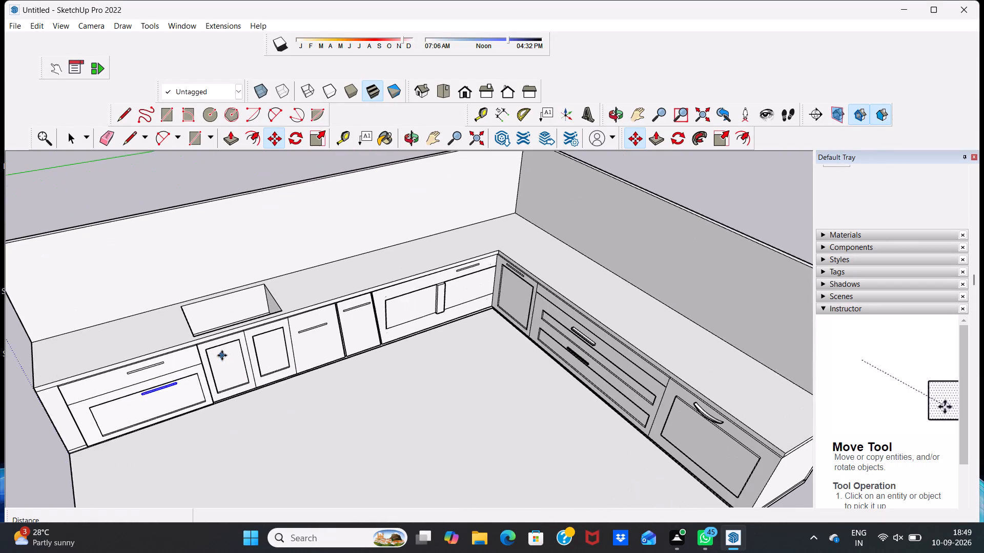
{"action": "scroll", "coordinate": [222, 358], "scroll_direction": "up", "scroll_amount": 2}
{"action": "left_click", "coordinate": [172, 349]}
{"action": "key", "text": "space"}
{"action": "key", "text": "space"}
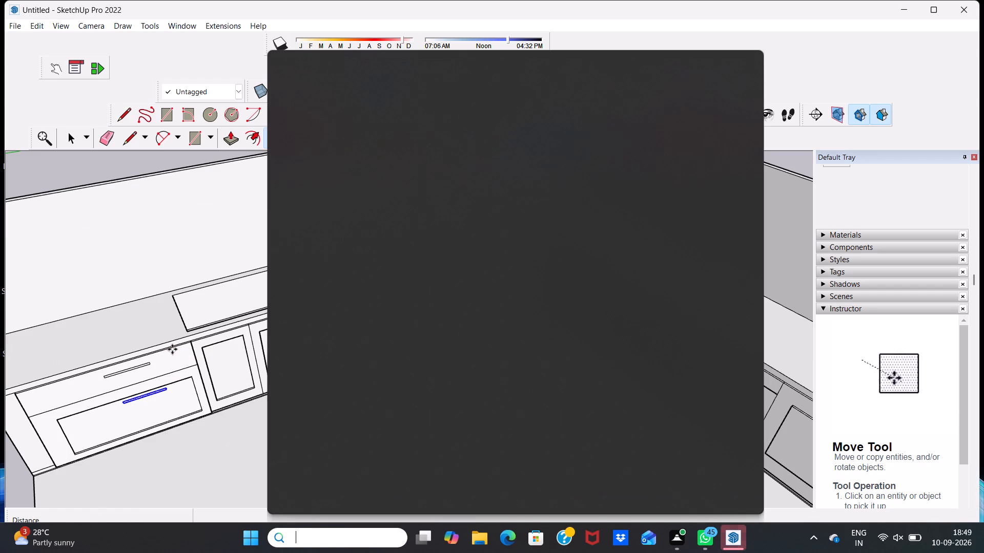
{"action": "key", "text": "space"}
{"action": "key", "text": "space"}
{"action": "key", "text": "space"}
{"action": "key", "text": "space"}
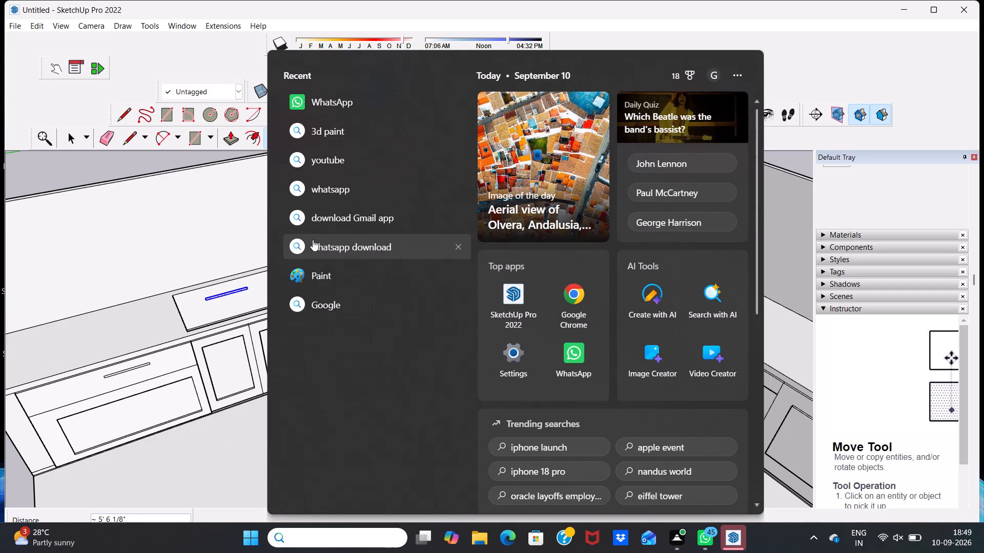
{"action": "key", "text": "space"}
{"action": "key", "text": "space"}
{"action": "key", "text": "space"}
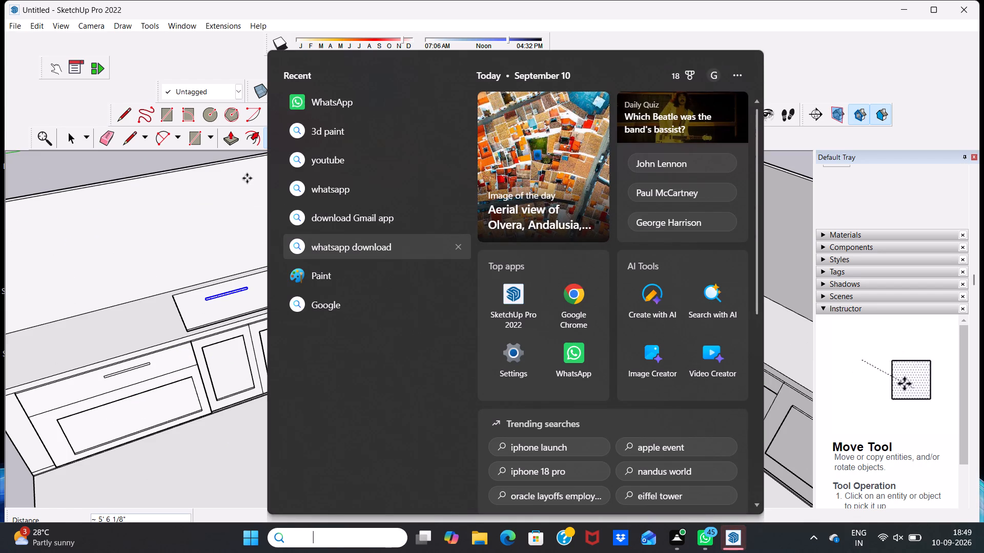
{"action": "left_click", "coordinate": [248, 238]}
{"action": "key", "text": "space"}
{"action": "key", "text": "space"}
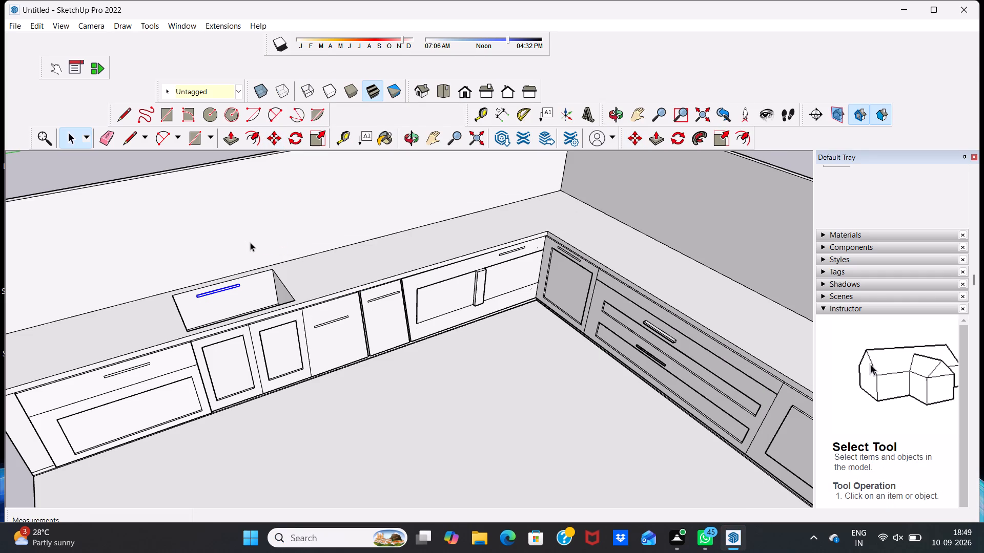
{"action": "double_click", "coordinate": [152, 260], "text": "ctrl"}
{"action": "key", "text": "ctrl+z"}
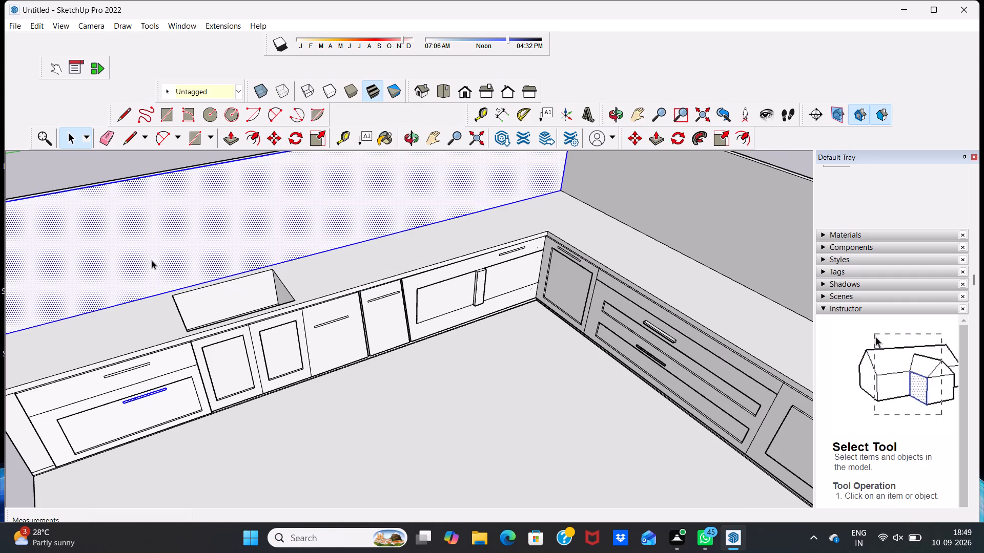
Inspect the fronts and handles along the counter's second leg, from the inner corner to the outer end.
{"action": "scroll", "coordinate": [85, 257], "scroll_direction": "down", "scroll_amount": 11}
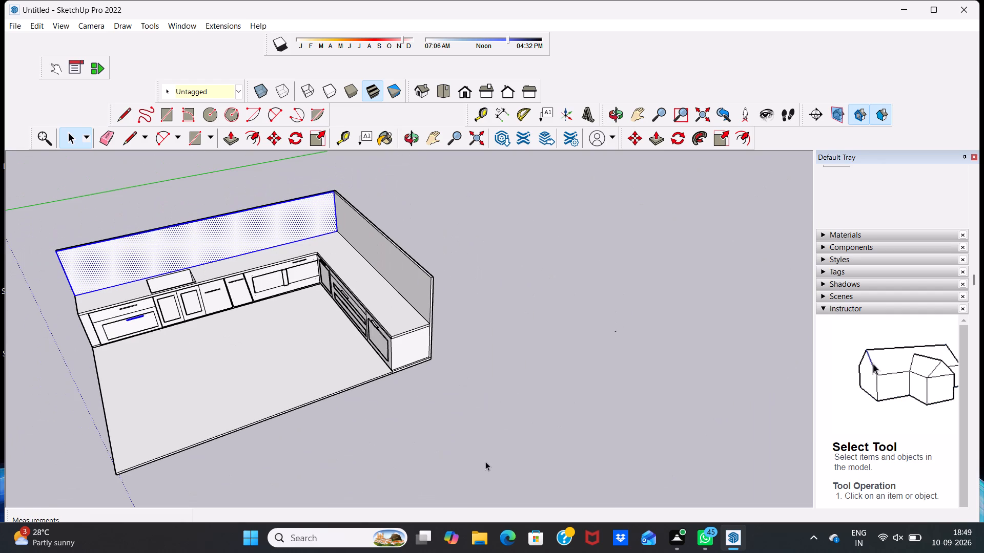
{"action": "left_click", "coordinate": [485, 461]}
{"action": "scroll", "coordinate": [410, 352], "scroll_direction": "up", "scroll_amount": 1}
{"action": "middle_click_drag", "start_coordinate": [165, 333], "coordinate": [323, 350]}
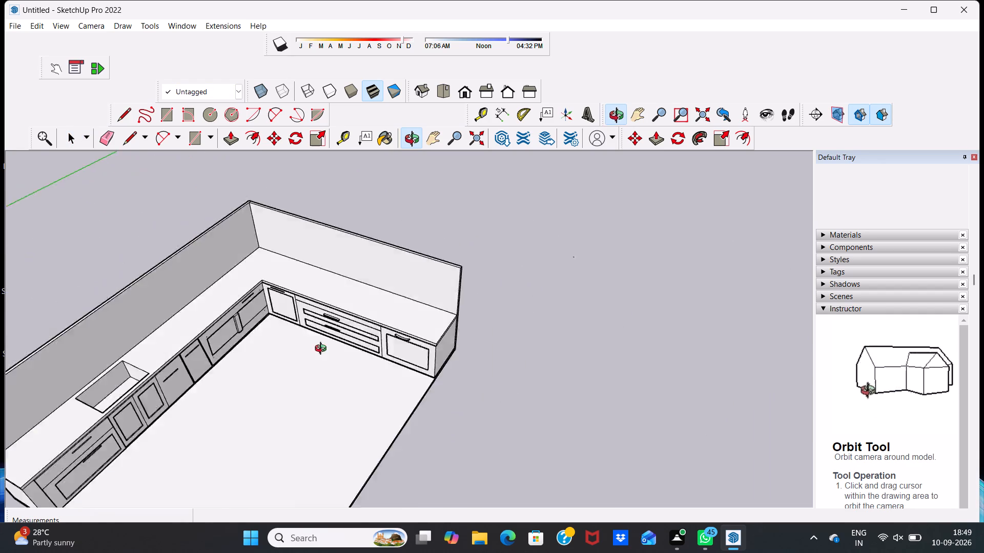
{"action": "middle_click_drag", "start_coordinate": [323, 350], "coordinate": [362, 295]}
{"action": "scroll", "coordinate": [321, 366], "scroll_direction": "up", "scroll_amount": 11}
{"action": "scroll", "coordinate": [337, 266], "scroll_direction": "down", "scroll_amount": 2}
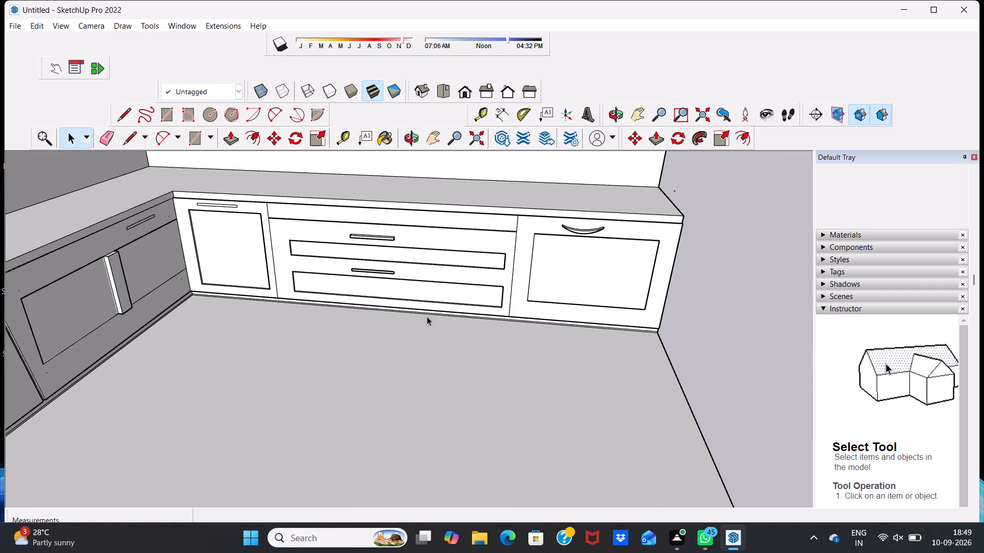
{"action": "middle_click_drag", "start_coordinate": [491, 280], "coordinate": [550, 303]}
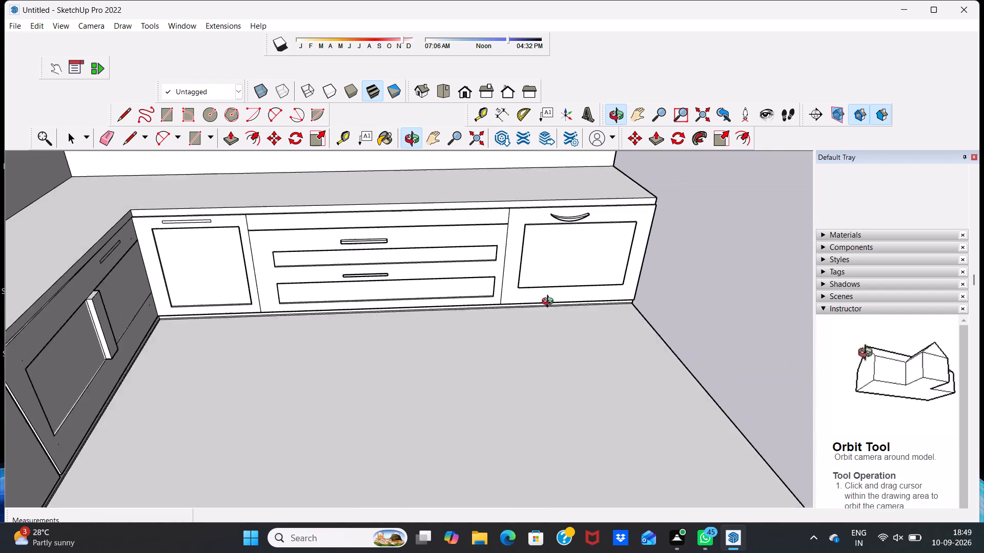
{"action": "middle_click_drag", "start_coordinate": [550, 303], "coordinate": [543, 324]}
{"action": "scroll", "coordinate": [465, 448], "scroll_direction": "up", "scroll_amount": 1}
{"action": "scroll", "coordinate": [450, 438], "scroll_direction": "down", "scroll_amount": 9}
{"action": "middle_click_drag", "start_coordinate": [447, 426], "coordinate": [412, 195]}
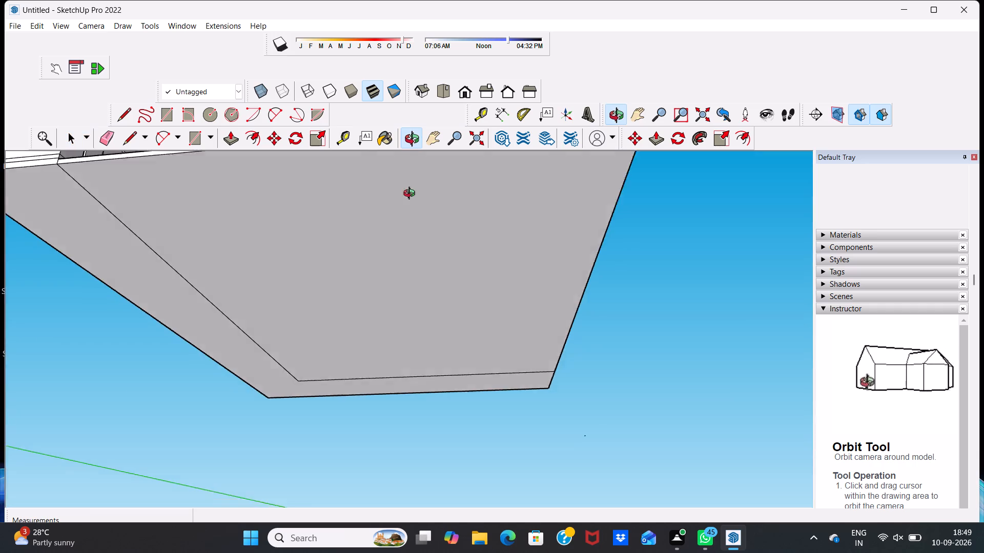
{"action": "middle_click_drag", "start_coordinate": [412, 195], "coordinate": [432, 437]}
{"action": "scroll", "coordinate": [392, 365], "scroll_direction": "up", "scroll_amount": 5}
{"action": "scroll", "coordinate": [381, 351], "scroll_direction": "down", "scroll_amount": 4}
{"action": "scroll", "coordinate": [441, 270], "scroll_direction": "up", "scroll_amount": 2}
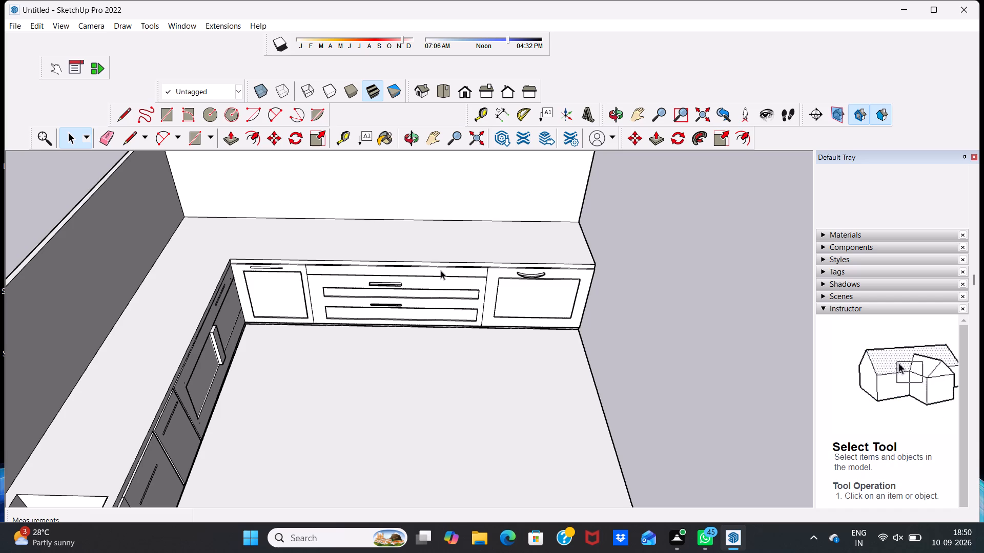
Draw a rectangle about 3' 6 11/16" by 4' at the upper outer end of the wall above the second leg.
{"action": "scroll", "coordinate": [441, 270], "scroll_direction": "up", "scroll_amount": 1}
{"action": "scroll", "coordinate": [439, 265], "scroll_direction": "down", "scroll_amount": 3}
{"action": "scroll", "coordinate": [488, 206], "scroll_direction": "down", "scroll_amount": 4}
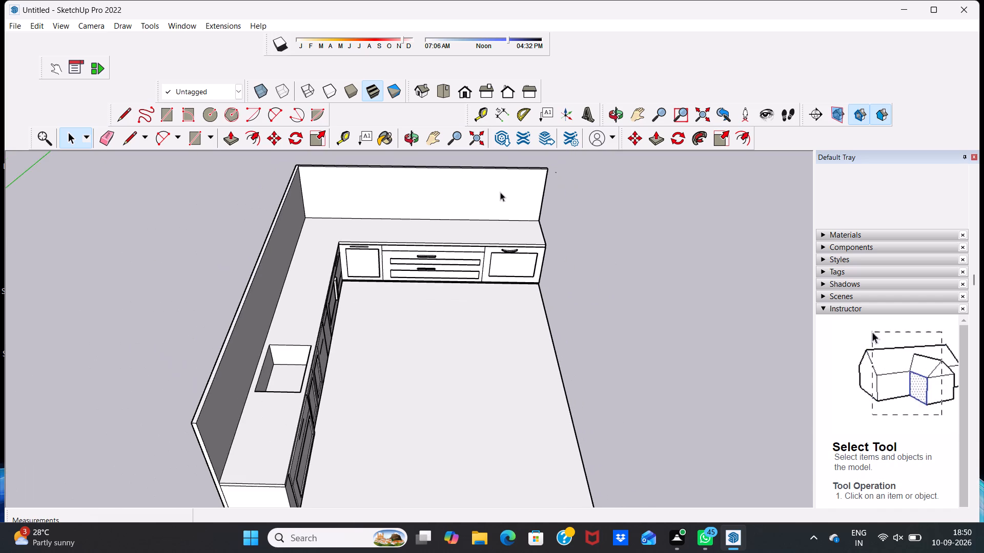
{"action": "middle_click_drag", "start_coordinate": [500, 192], "coordinate": [475, 152]}
{"action": "scroll", "coordinate": [475, 152], "scroll_direction": "up", "scroll_amount": 2}
{"action": "scroll", "coordinate": [523, 260], "scroll_direction": "up", "scroll_amount": 5}
{"action": "scroll", "coordinate": [519, 205], "scroll_direction": "up", "scroll_amount": 2}
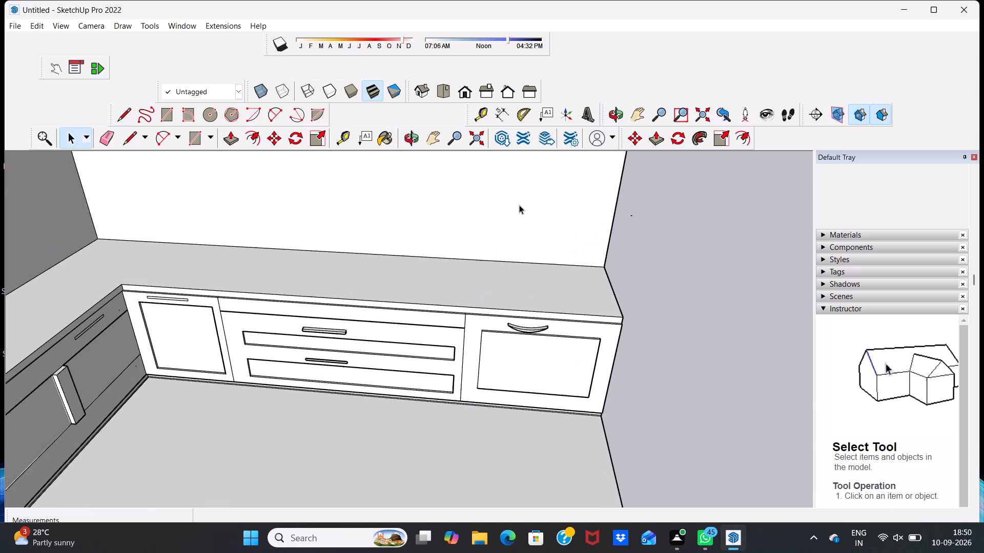
{"action": "scroll", "coordinate": [519, 204], "scroll_direction": "down", "scroll_amount": 3}
{"action": "scroll", "coordinate": [541, 169], "scroll_direction": "up", "scroll_amount": 3}
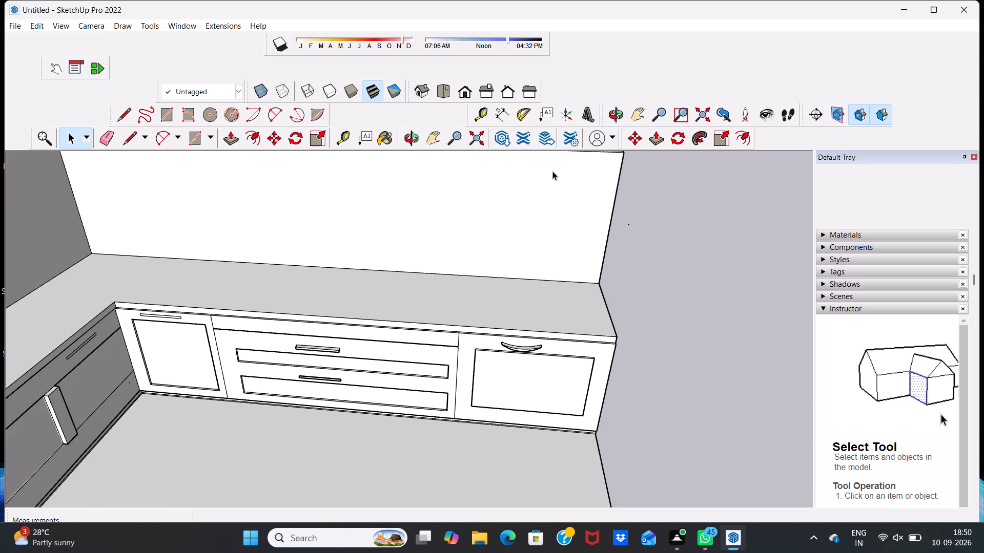
{"action": "middle_click_drag", "start_coordinate": [555, 171], "coordinate": [547, 149]}
{"action": "scroll", "coordinate": [538, 210], "scroll_direction": "down", "scroll_amount": 6}
{"action": "scroll", "coordinate": [550, 179], "scroll_direction": "up", "scroll_amount": 4}
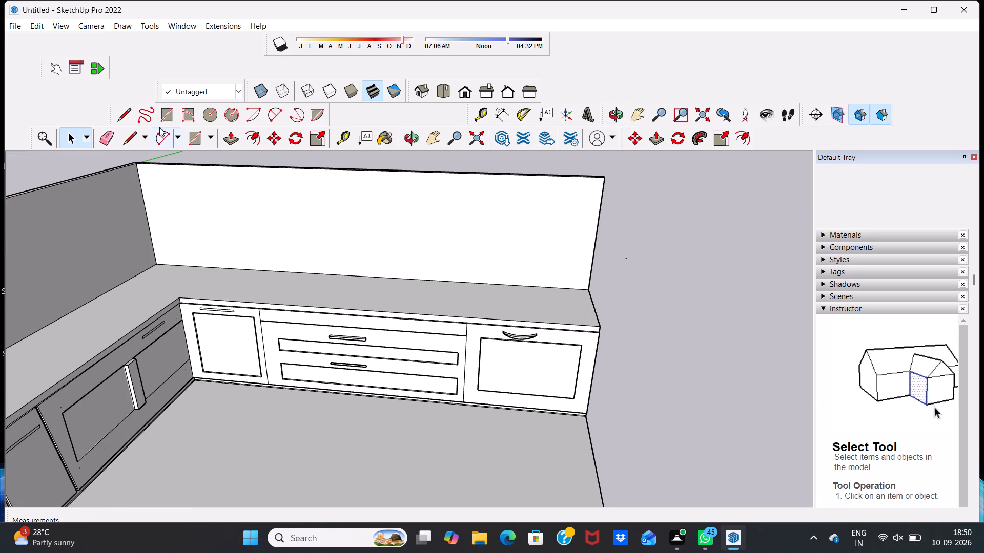
{"action": "left_click", "coordinate": [161, 114]}
{"action": "scroll", "coordinate": [488, 214], "scroll_direction": "up", "scroll_amount": 2}
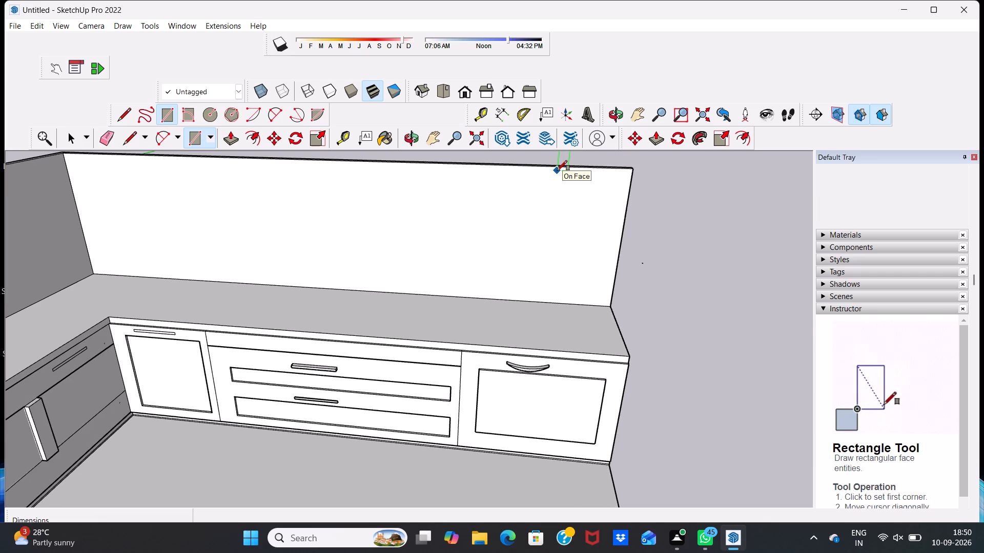
{"action": "left_click", "coordinate": [531, 166]}
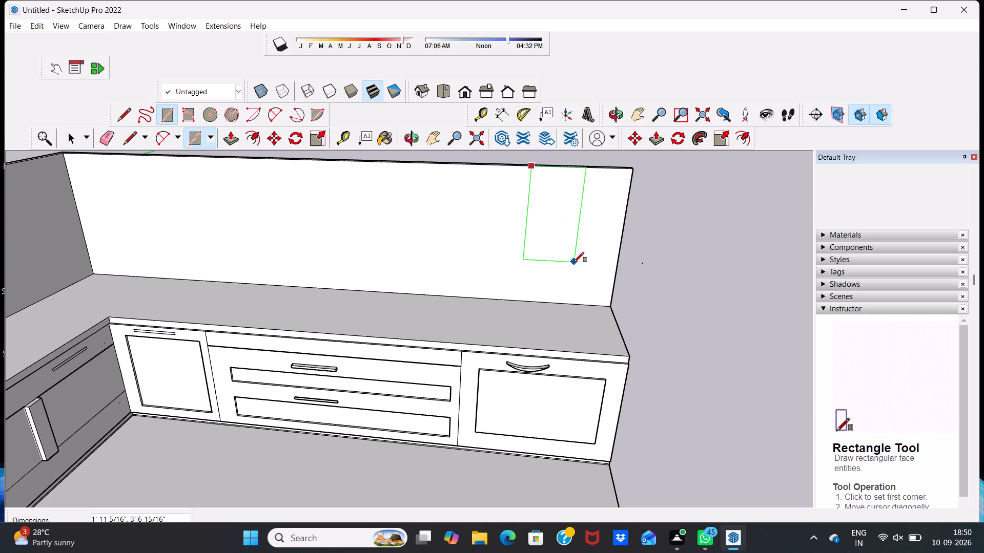
{"action": "left_click", "coordinate": [617, 275]}
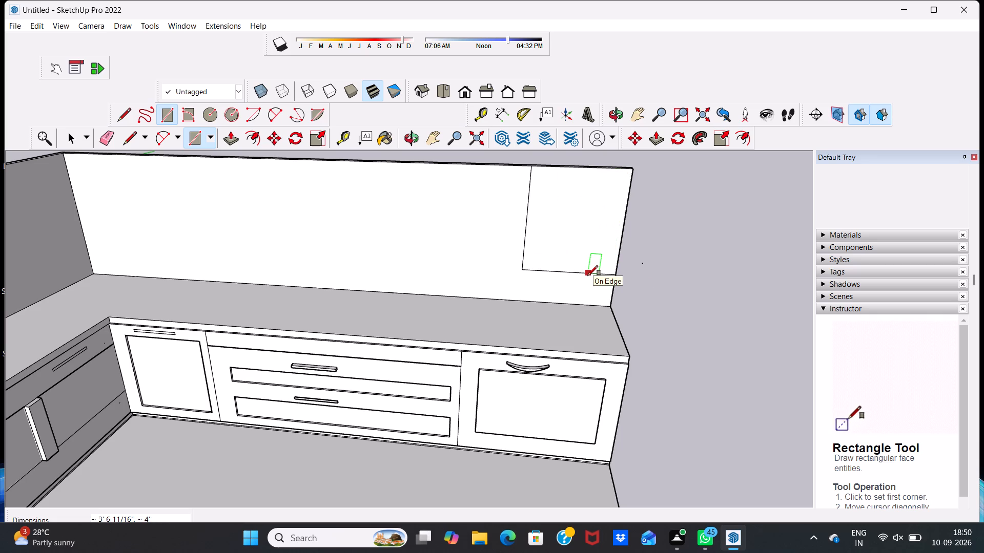
{"action": "key", "text": "space"}
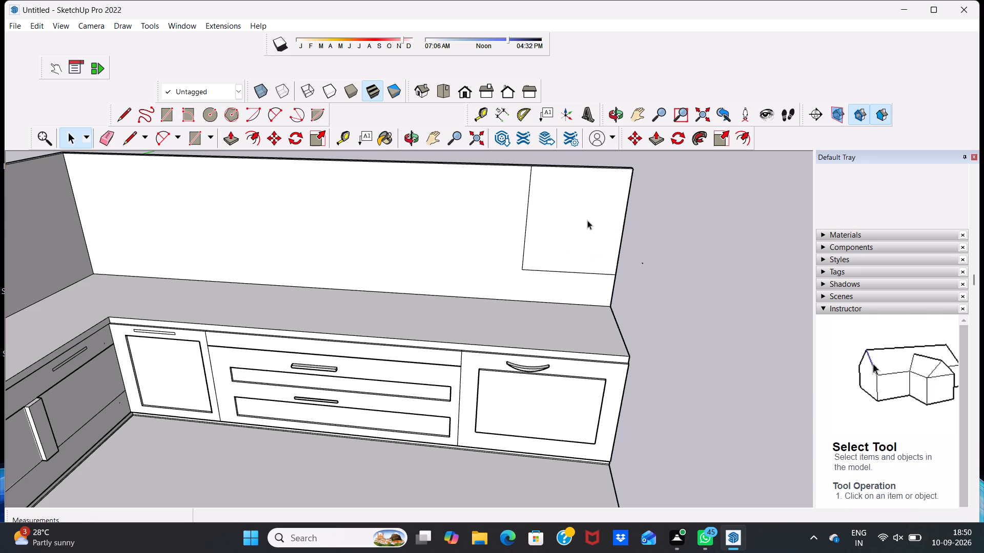
{"action": "scroll", "coordinate": [588, 229], "scroll_direction": "down", "scroll_amount": 4}
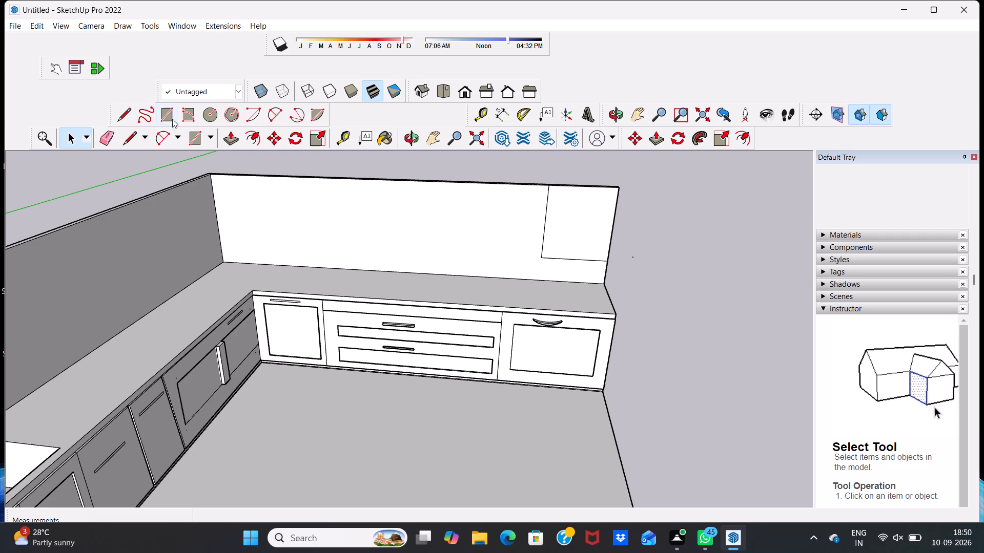
Draw an inner rectangle about 2' 9 1/4" by 2' 5 15/16" inside the new wall rectangle, leaving a border around it.
{"action": "left_click", "coordinate": [165, 110]}
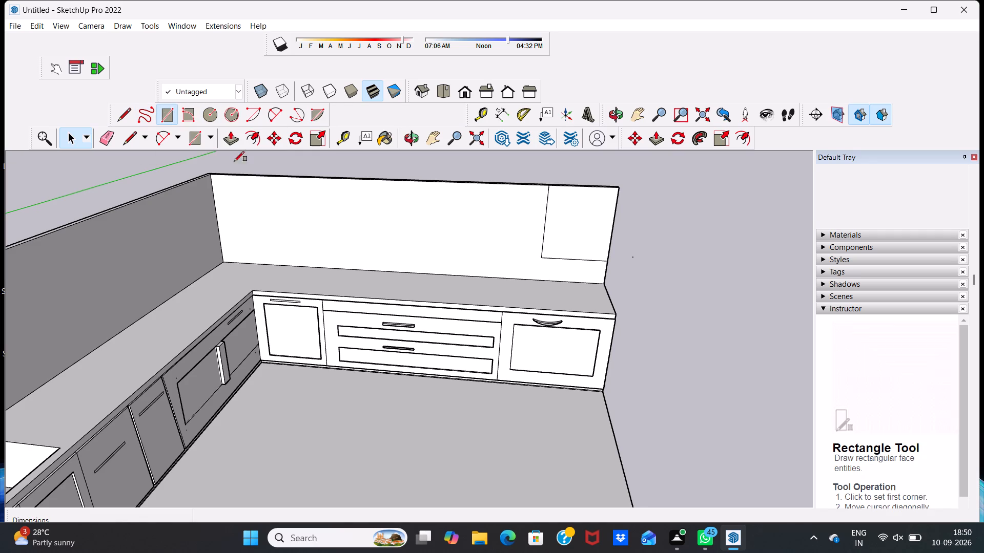
{"action": "scroll", "coordinate": [597, 305], "scroll_direction": "up", "scroll_amount": 1}
{"action": "scroll", "coordinate": [575, 234], "scroll_direction": "up", "scroll_amount": 4}
{"action": "middle_click_drag", "start_coordinate": [575, 234], "coordinate": [560, 181]}
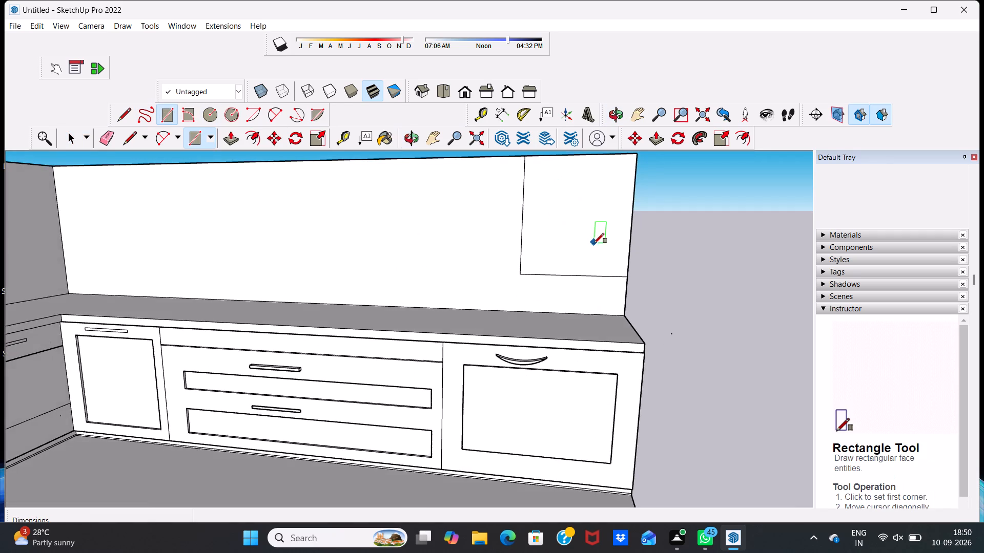
{"action": "scroll", "coordinate": [578, 228], "scroll_direction": "up", "scroll_amount": 3}
{"action": "scroll", "coordinate": [538, 201], "scroll_direction": "up", "scroll_amount": 1}
{"action": "scroll", "coordinate": [538, 201], "scroll_direction": "down", "scroll_amount": 3}
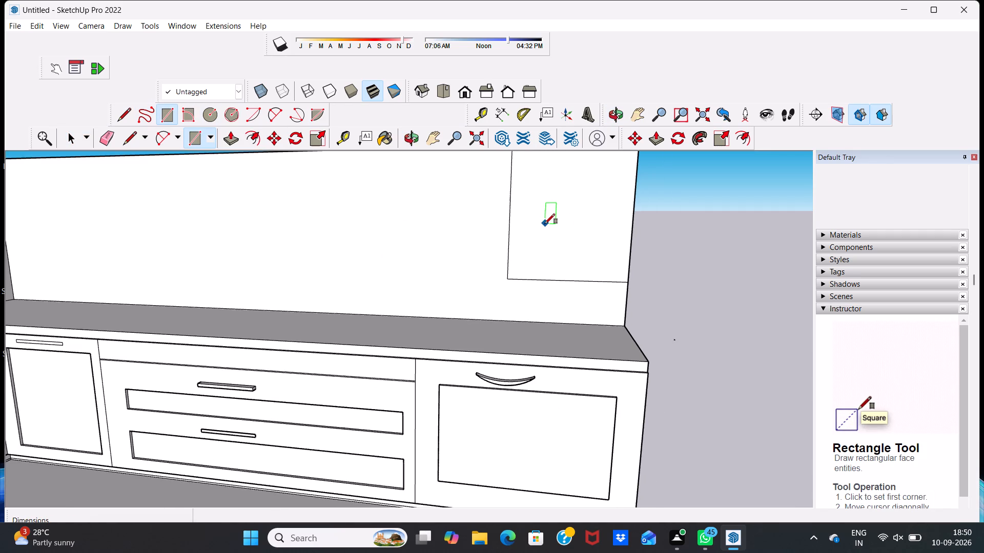
{"action": "scroll", "coordinate": [541, 203], "scroll_direction": "down", "scroll_amount": 2}
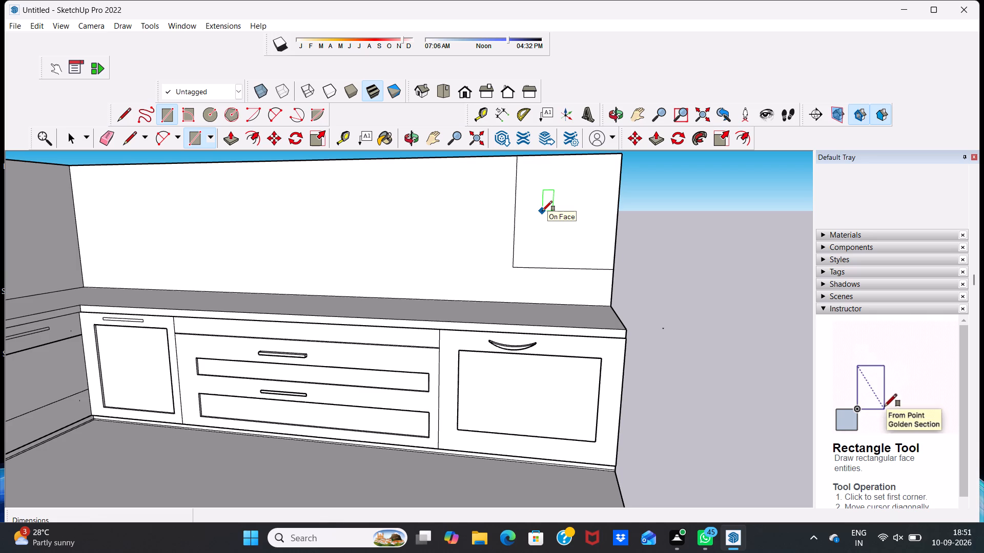
{"action": "left_click", "coordinate": [532, 176]}
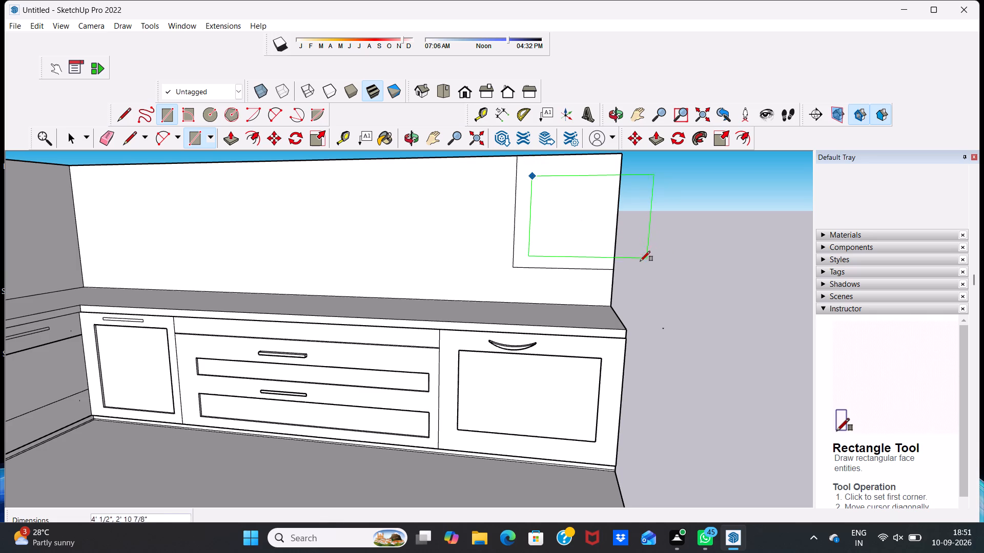
{"action": "left_click", "coordinate": [600, 255]}
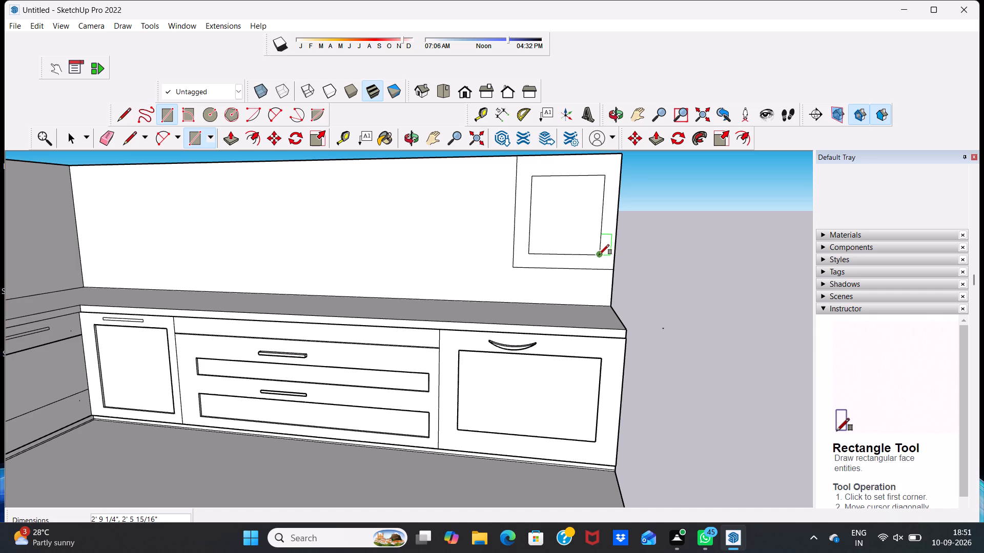
{"action": "key", "text": "space"}
Push/Pull the border between the two wall rectangles outward 2" to form a raised frame.
{"action": "left_click", "coordinate": [599, 256]}
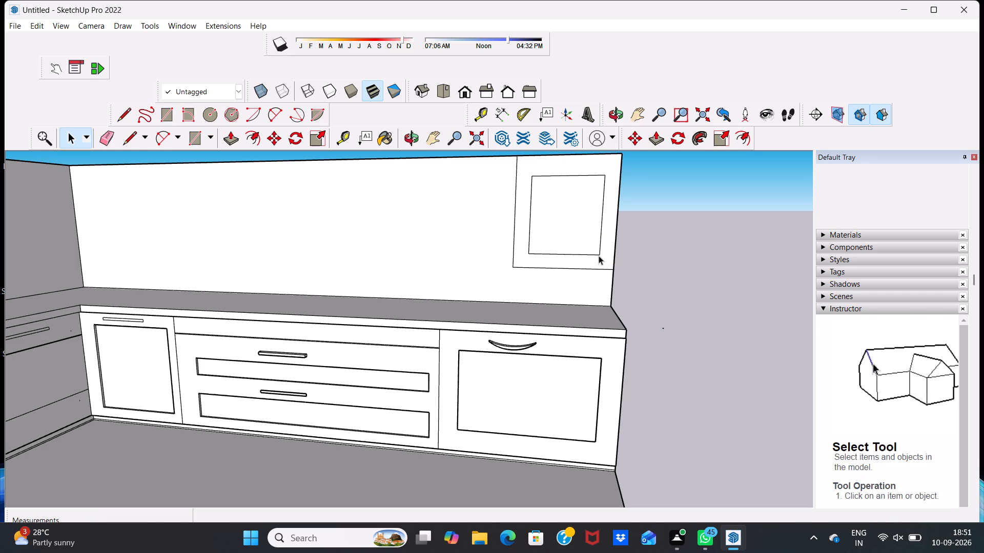
{"action": "left_click", "coordinate": [534, 260]}
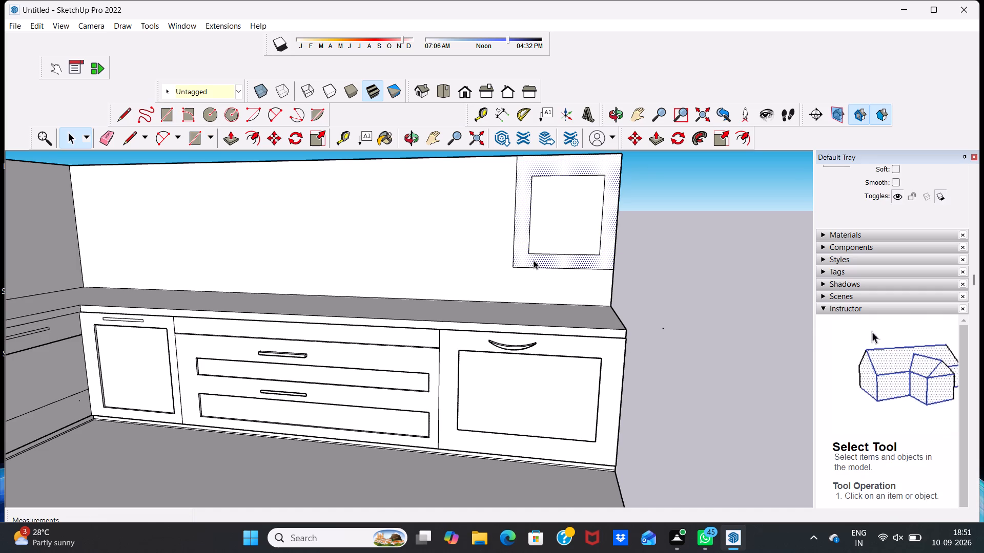
{"action": "left_click", "coordinate": [233, 138]}
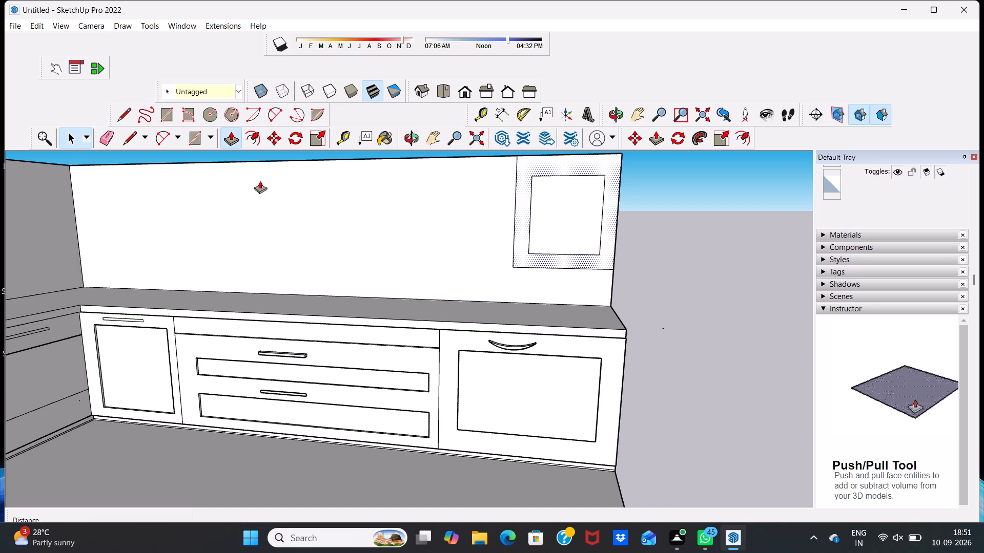
{"action": "left_click", "coordinate": [522, 226]}
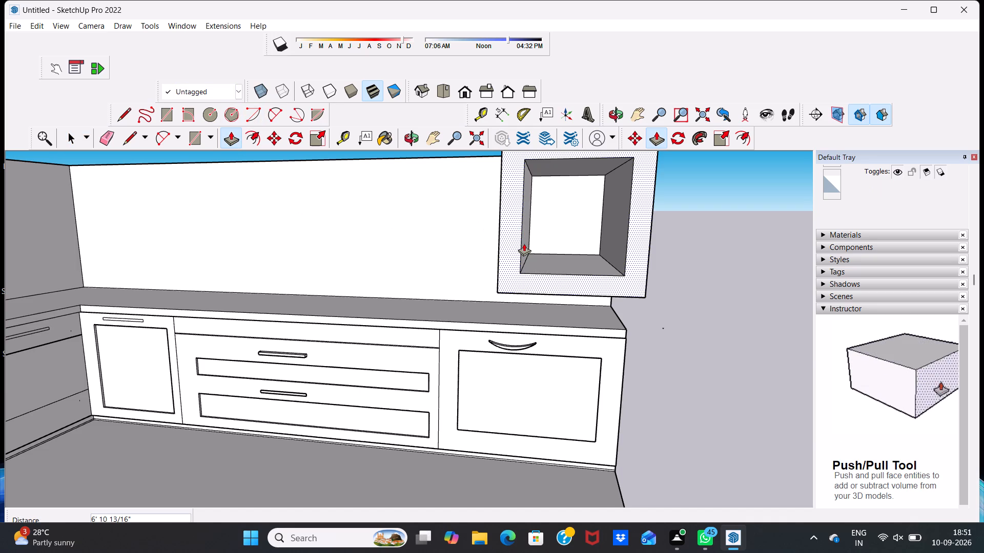
{"action": "type", "text": "2\""}
{"action": "key", "text": "Return"}
{"action": "middle_click_drag", "start_coordinate": [542, 190], "coordinate": [514, 274]}
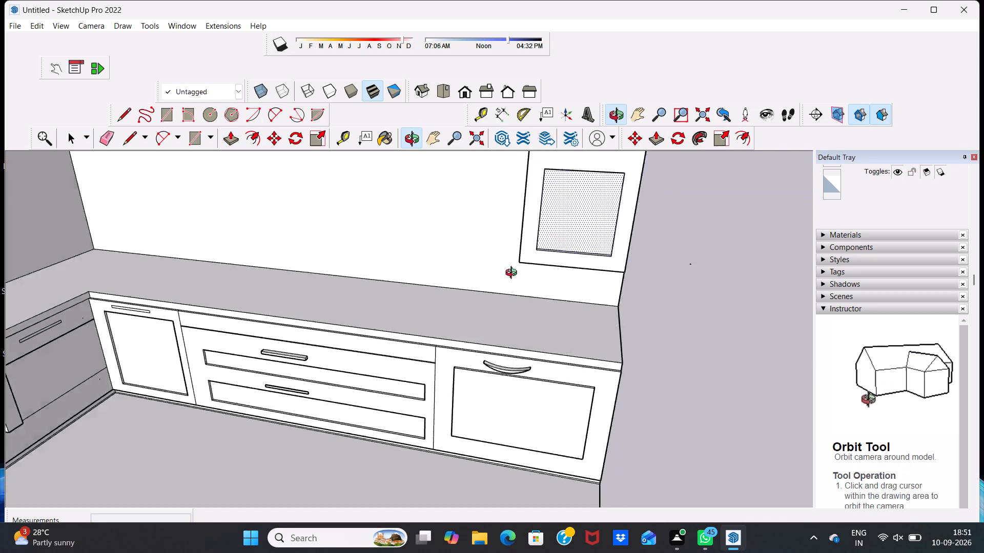
{"action": "middle_click_drag", "start_coordinate": [514, 274], "coordinate": [544, 187]}
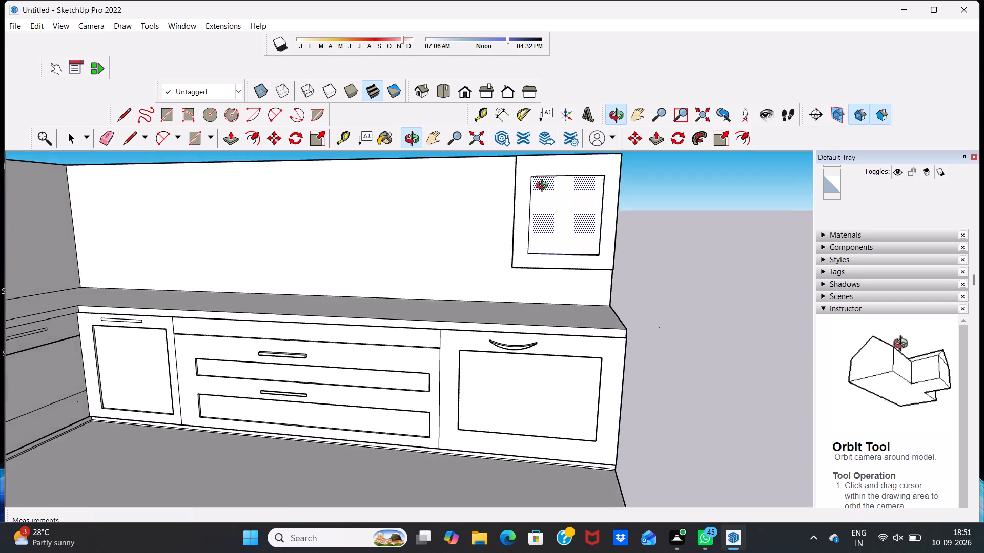
{"action": "middle_click_drag", "start_coordinate": [544, 187], "coordinate": [494, 171]}
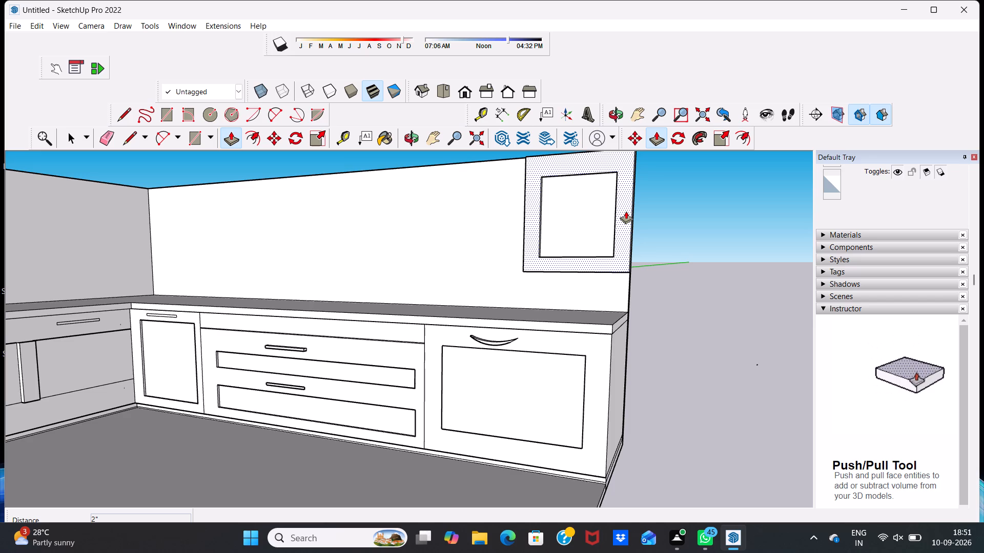
{"action": "key", "text": "space"}
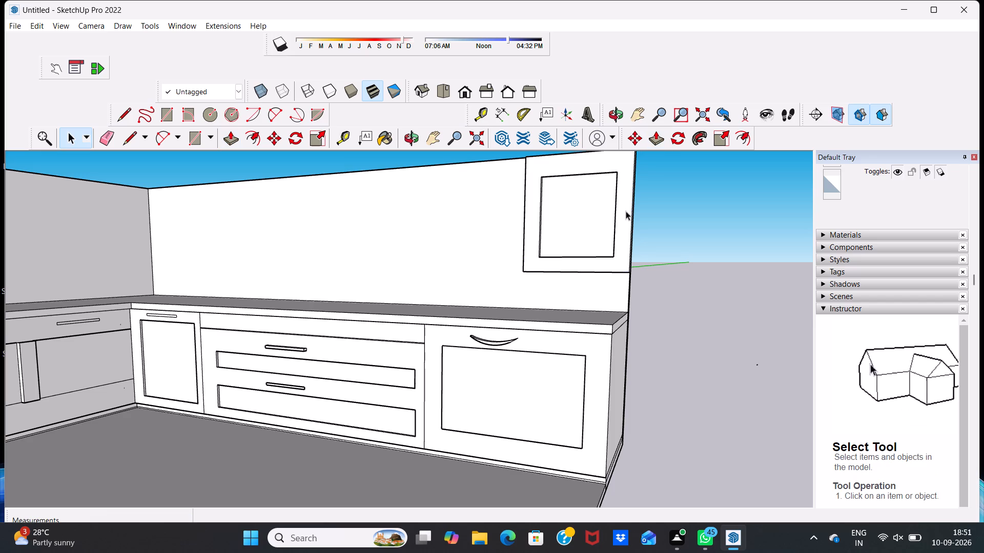
Push/Pull the inner rectangle of the framed wall panel outward 3".
{"action": "scroll", "coordinate": [594, 217], "scroll_direction": "down", "scroll_amount": 5}
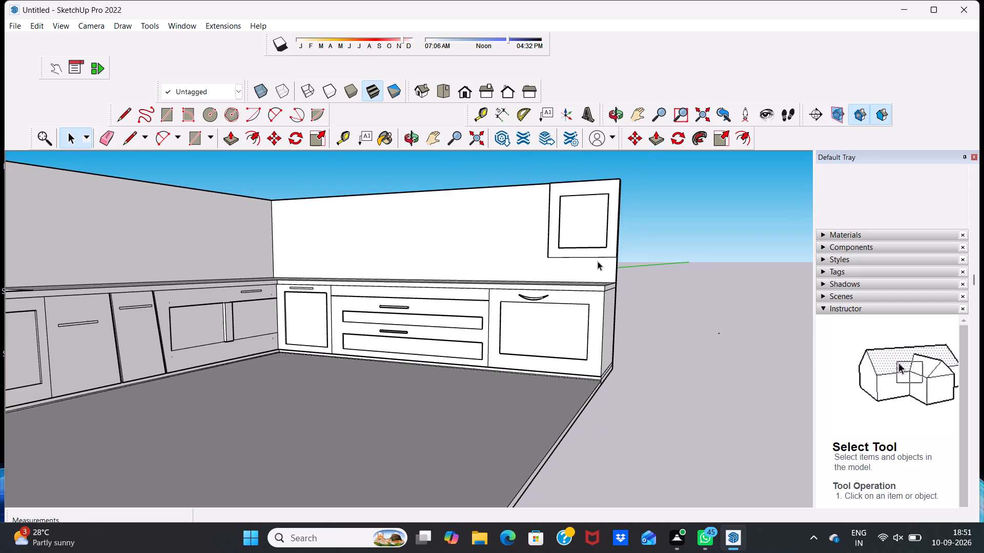
{"action": "middle_click_drag", "start_coordinate": [561, 232], "coordinate": [368, 452]}
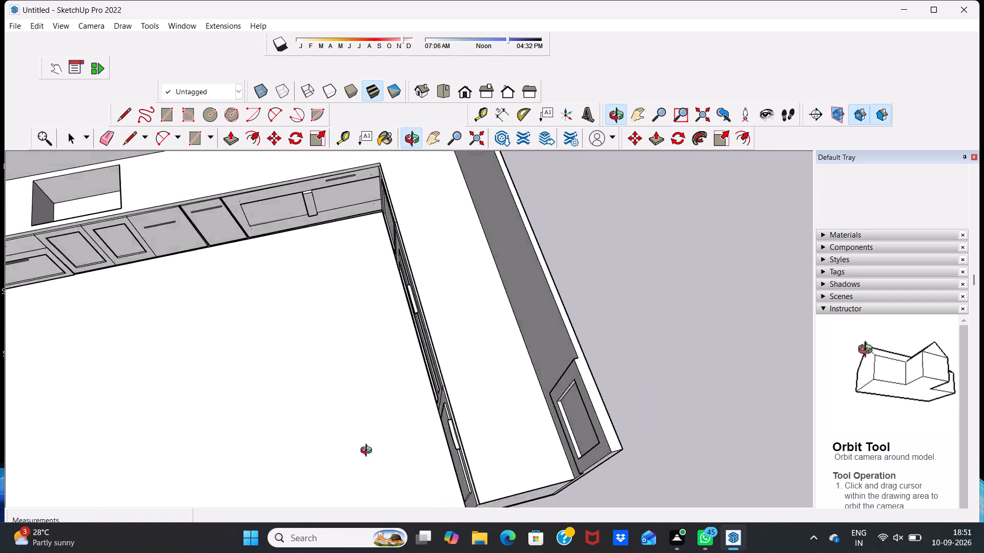
{"action": "middle_click_drag", "start_coordinate": [368, 452], "coordinate": [550, 242]}
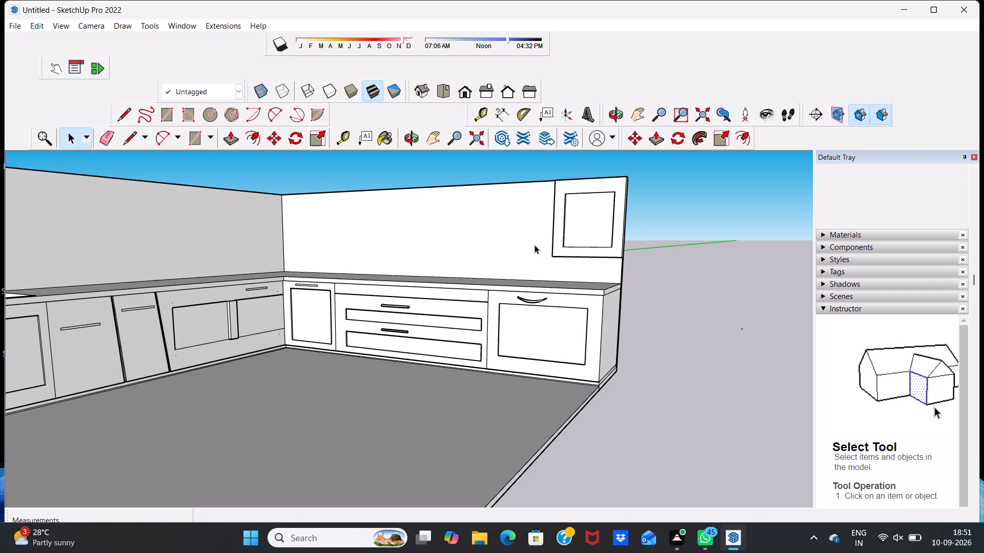
{"action": "scroll", "coordinate": [490, 247], "scroll_direction": "down", "scroll_amount": 4}
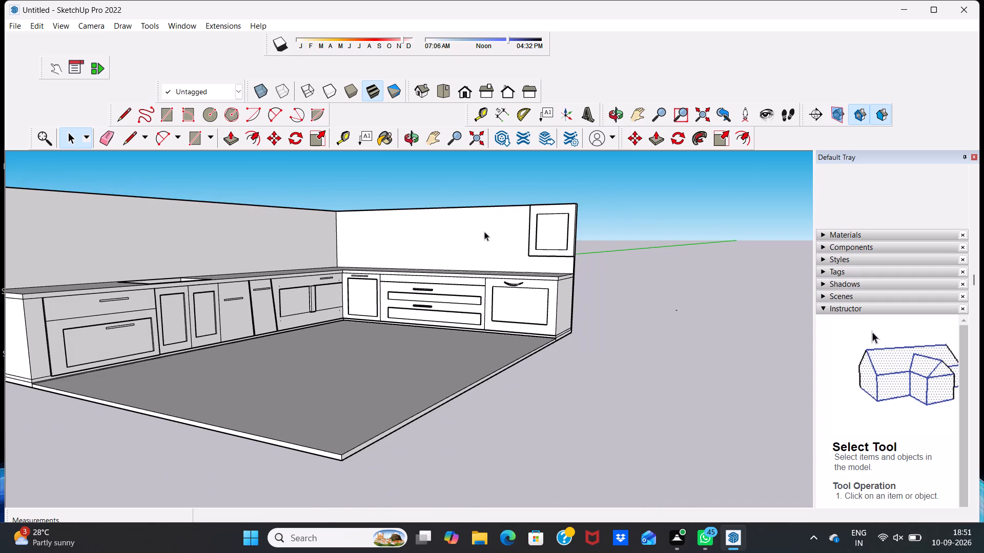
{"action": "scroll", "coordinate": [500, 235], "scroll_direction": "up", "scroll_amount": 4}
{"action": "left_click", "coordinate": [558, 241]}
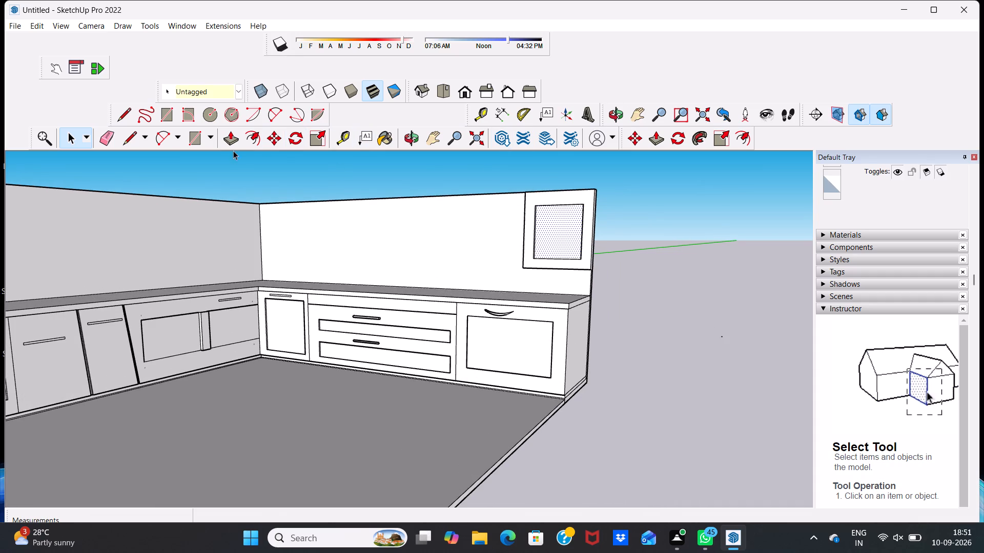
{"action": "left_click", "coordinate": [227, 135]}
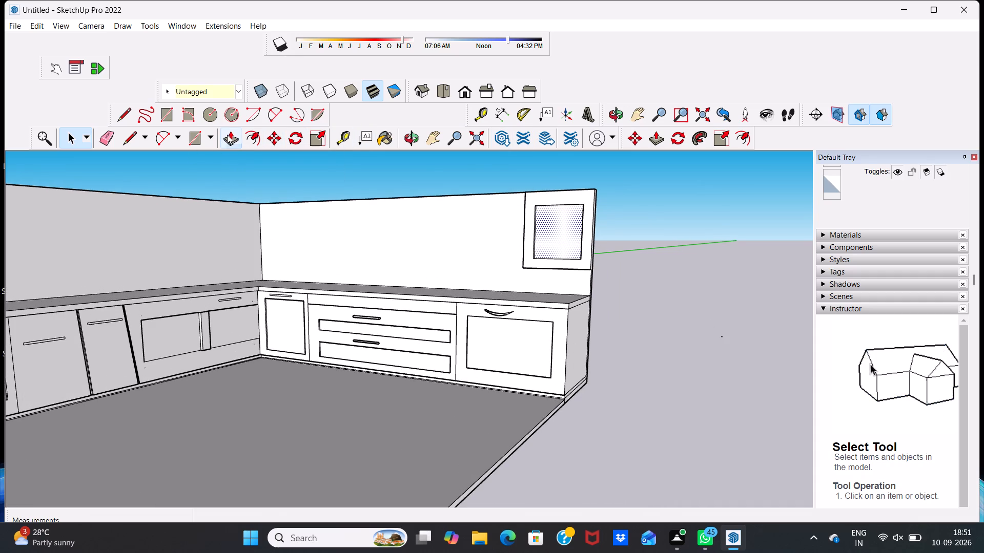
{"action": "left_click", "coordinate": [566, 214]}
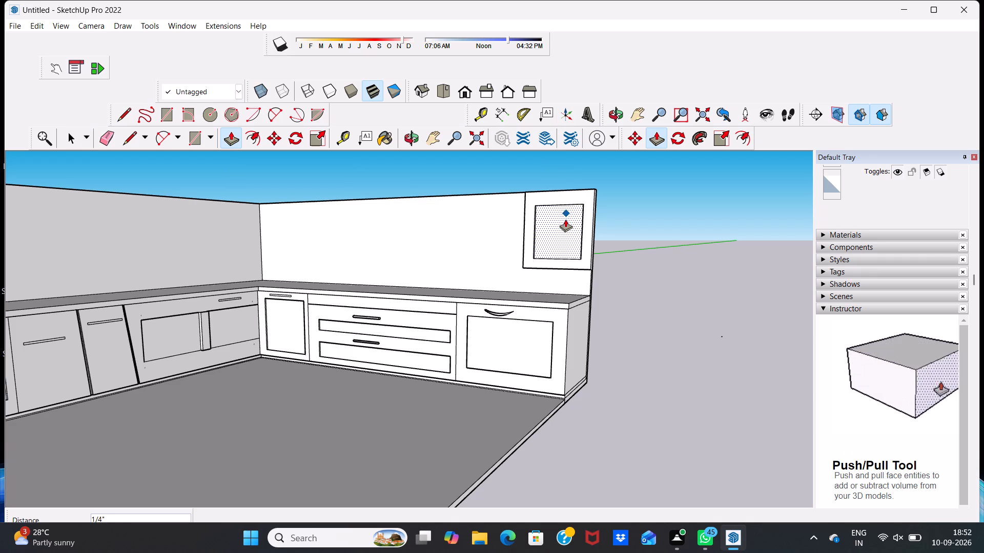
{"action": "type", "text": "3\""}
{"action": "key", "text": "Return"}
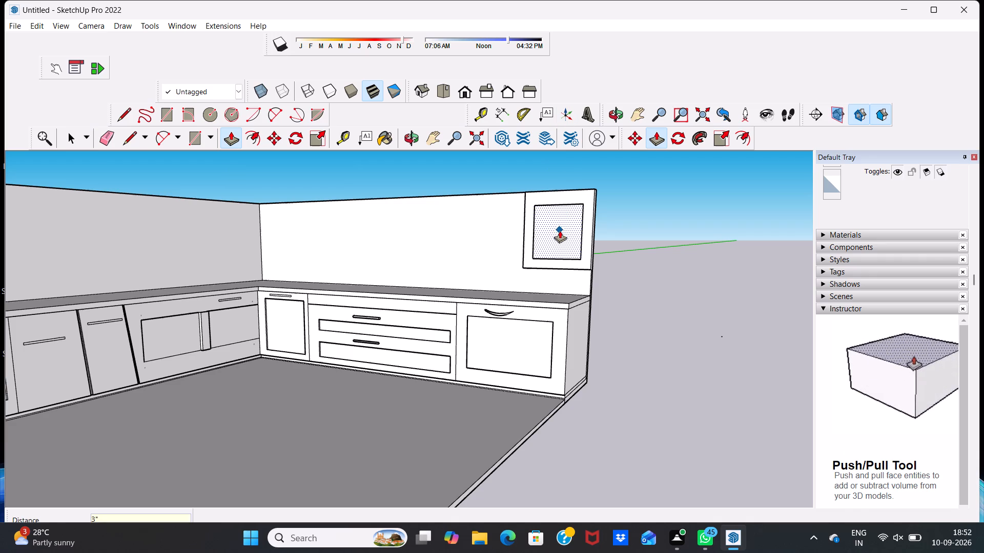
Examine the raised inner panel and its surrounding frame on the wall from above, below and both sides.
{"action": "middle_click_drag", "start_coordinate": [560, 230], "coordinate": [555, 299]}
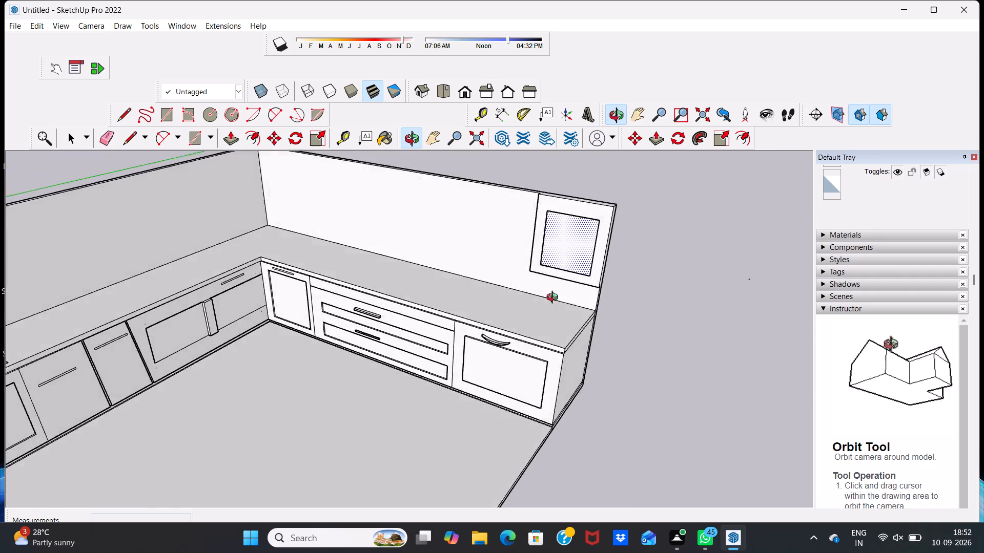
{"action": "middle_click_drag", "start_coordinate": [555, 299], "coordinate": [563, 226]}
{"action": "scroll", "coordinate": [563, 224], "scroll_direction": "up", "scroll_amount": 3}
{"action": "middle_click_drag", "start_coordinate": [557, 231], "coordinate": [460, 429]}
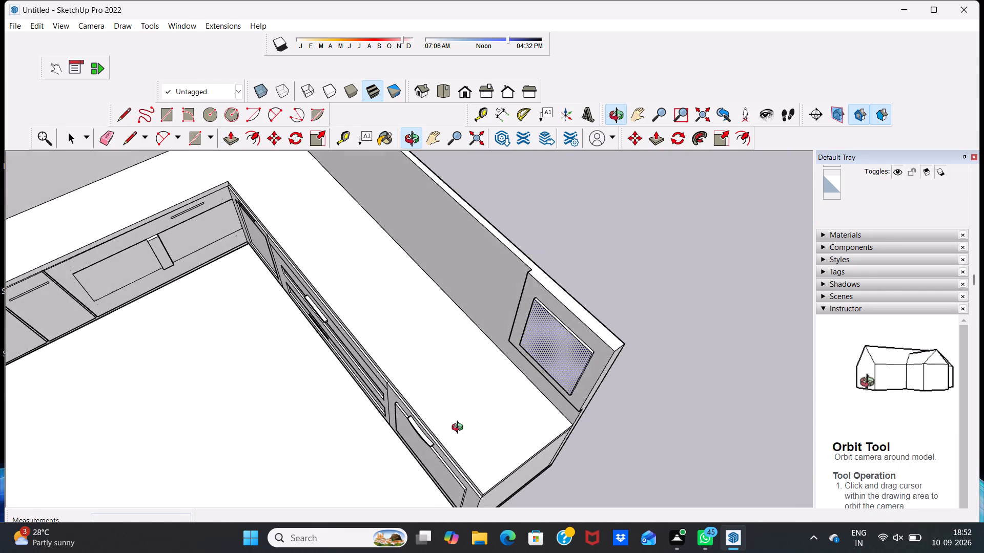
{"action": "middle_click_drag", "start_coordinate": [460, 429], "coordinate": [578, 206]}
{"action": "scroll", "coordinate": [578, 206], "scroll_direction": "up", "scroll_amount": 5}
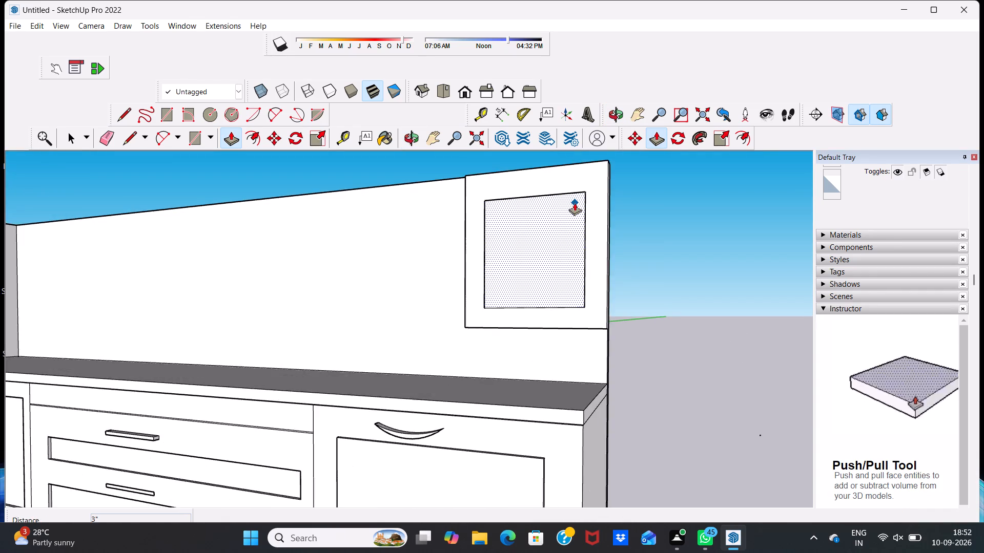
{"action": "scroll", "coordinate": [570, 206], "scroll_direction": "up", "scroll_amount": 5}
{"action": "middle_click_drag", "start_coordinate": [279, 291], "coordinate": [569, 197]}
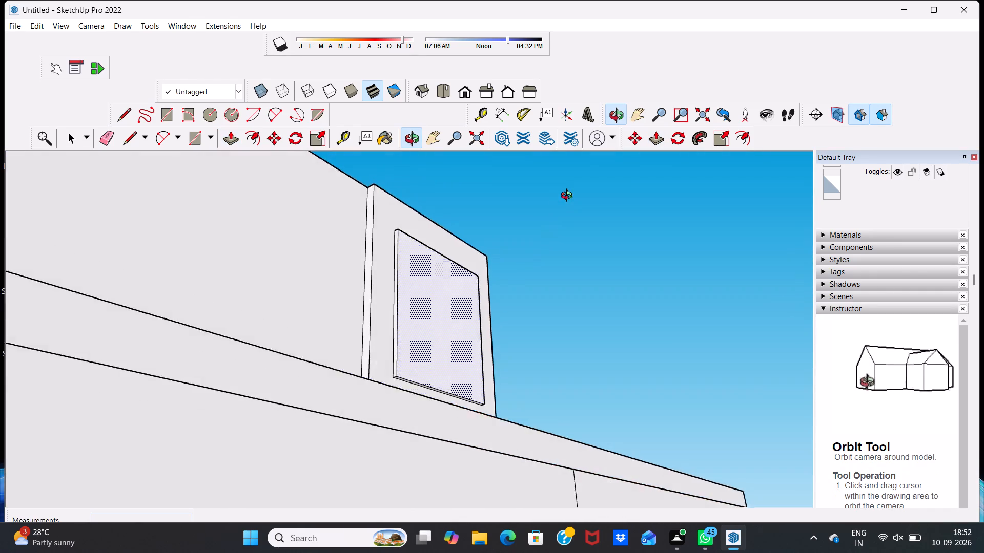
{"action": "middle_click_drag", "start_coordinate": [569, 197], "coordinate": [586, 293]}
{"action": "scroll", "coordinate": [585, 293], "scroll_direction": "up", "scroll_amount": 1}
{"action": "key", "text": "space"}
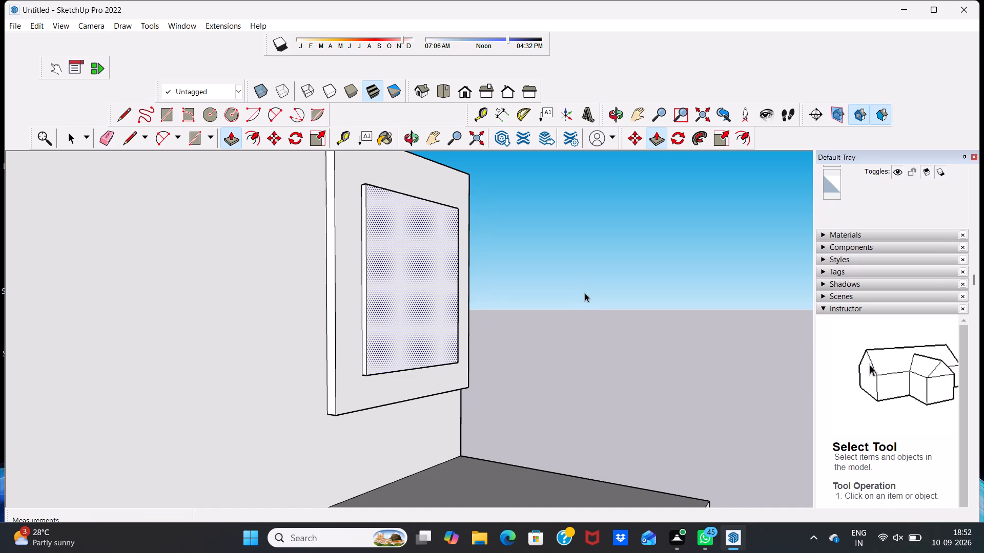
{"action": "scroll", "coordinate": [456, 250], "scroll_direction": "down", "scroll_amount": 2}
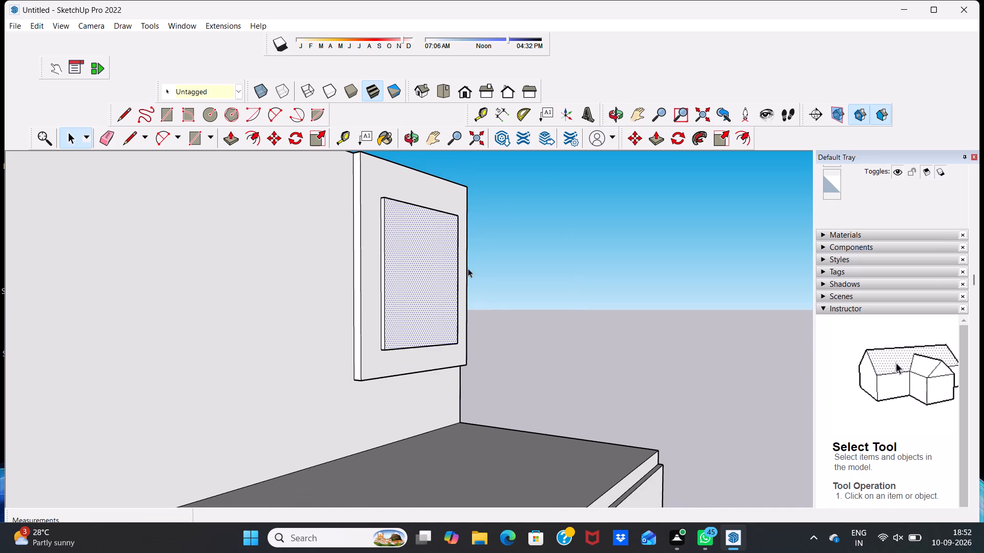
{"action": "scroll", "coordinate": [447, 243], "scroll_direction": "down", "scroll_amount": 2}
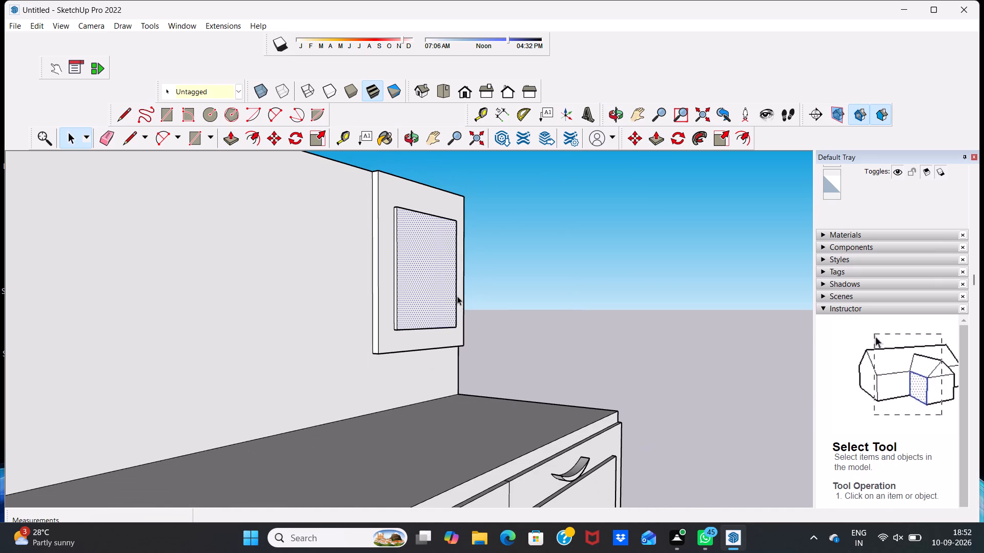
{"action": "scroll", "coordinate": [416, 221], "scroll_direction": "up", "scroll_amount": 4}
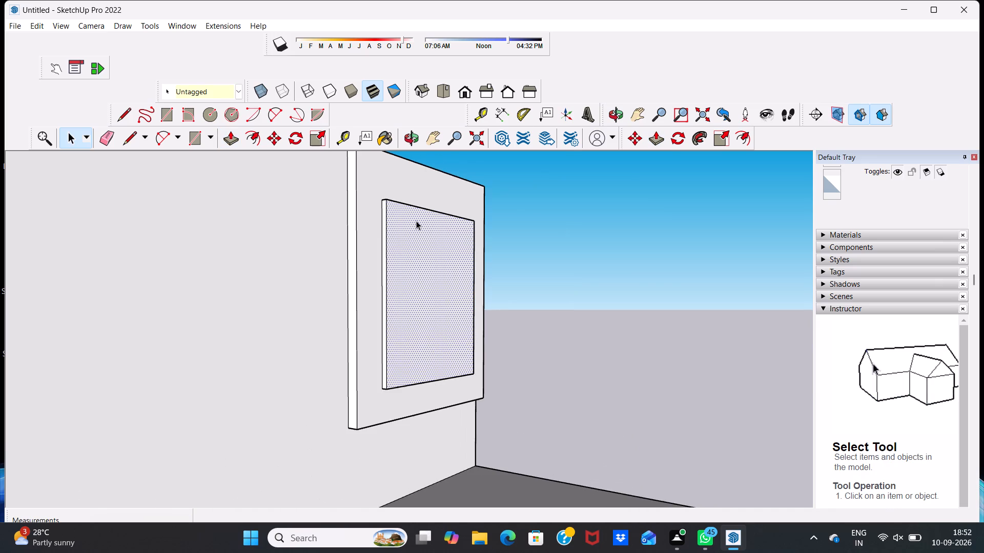
{"action": "scroll", "coordinate": [416, 220], "scroll_direction": "down", "scroll_amount": 4}
{"action": "middle_click_drag", "start_coordinate": [416, 238], "coordinate": [300, 332]}
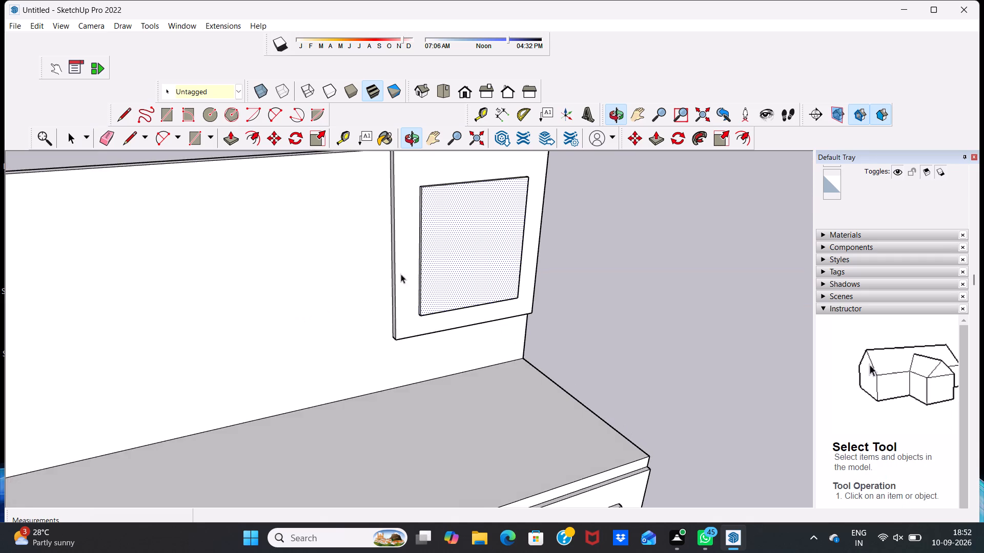
{"action": "scroll", "coordinate": [446, 239], "scroll_direction": "up", "scroll_amount": 1}
{"action": "scroll", "coordinate": [446, 239], "scroll_direction": "down", "scroll_amount": 8}
{"action": "scroll", "coordinate": [444, 254], "scroll_direction": "up", "scroll_amount": 5}
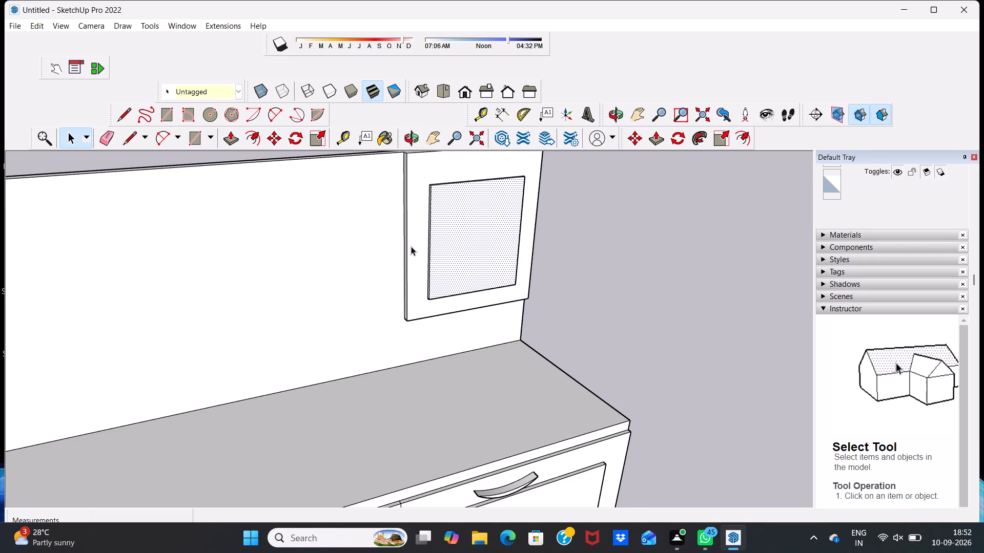
{"action": "middle_click_drag", "start_coordinate": [410, 246], "coordinate": [6, 177]}
{"action": "scroll", "coordinate": [410, 246], "scroll_direction": "up", "scroll_amount": 1}
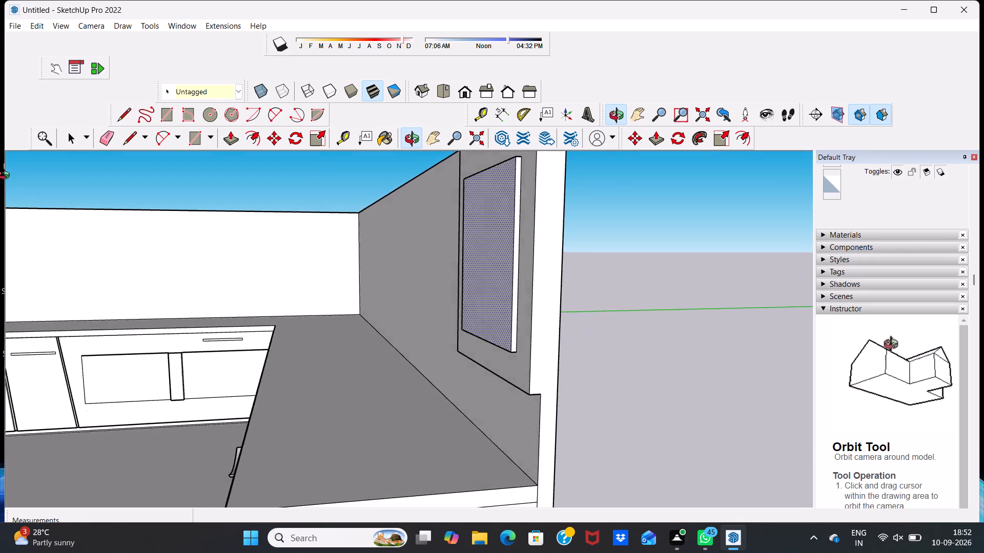
{"action": "middle_click_drag", "start_coordinate": [6, 177], "coordinate": [380, 239]}
{"action": "scroll", "coordinate": [377, 236], "scroll_direction": "up", "scroll_amount": 1}
{"action": "scroll", "coordinate": [379, 245], "scroll_direction": "down", "scroll_amount": 12}
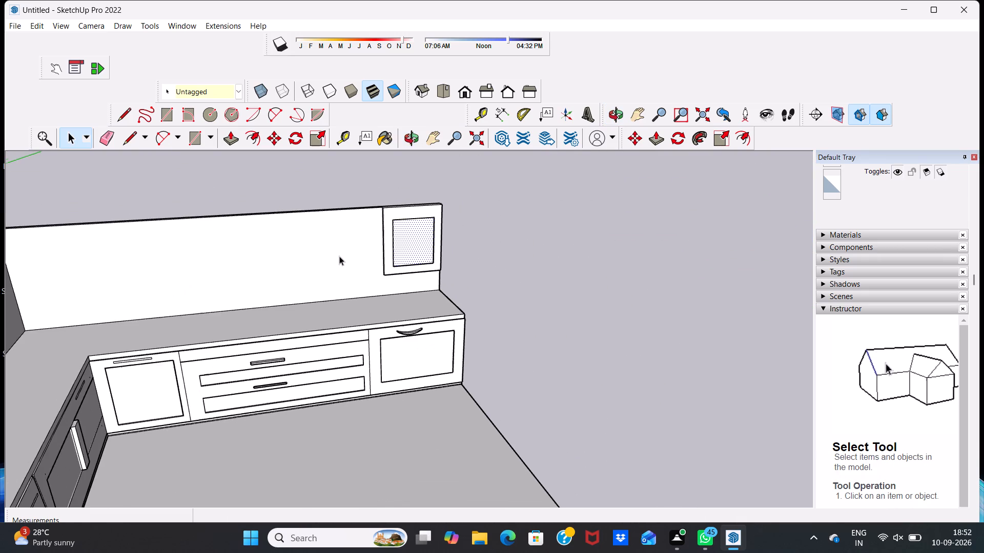
Start a new rectangle on the blank wall above the counter's second leg, between the framed panel and the inner corner.
{"action": "scroll", "coordinate": [325, 237], "scroll_direction": "up", "scroll_amount": 1}
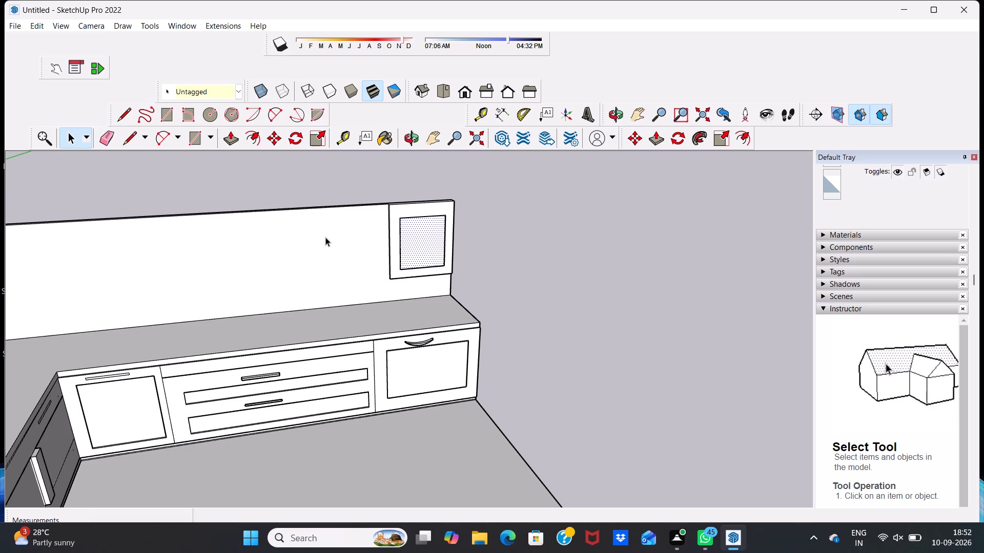
{"action": "scroll", "coordinate": [313, 193], "scroll_direction": "down", "scroll_amount": 2}
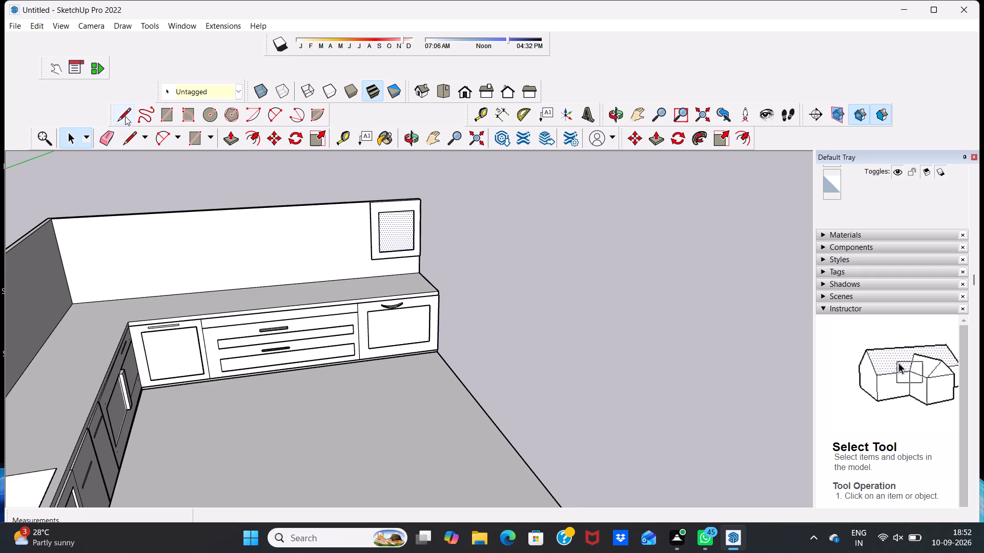
{"action": "scroll", "coordinate": [125, 116], "scroll_direction": "up", "scroll_amount": 1}
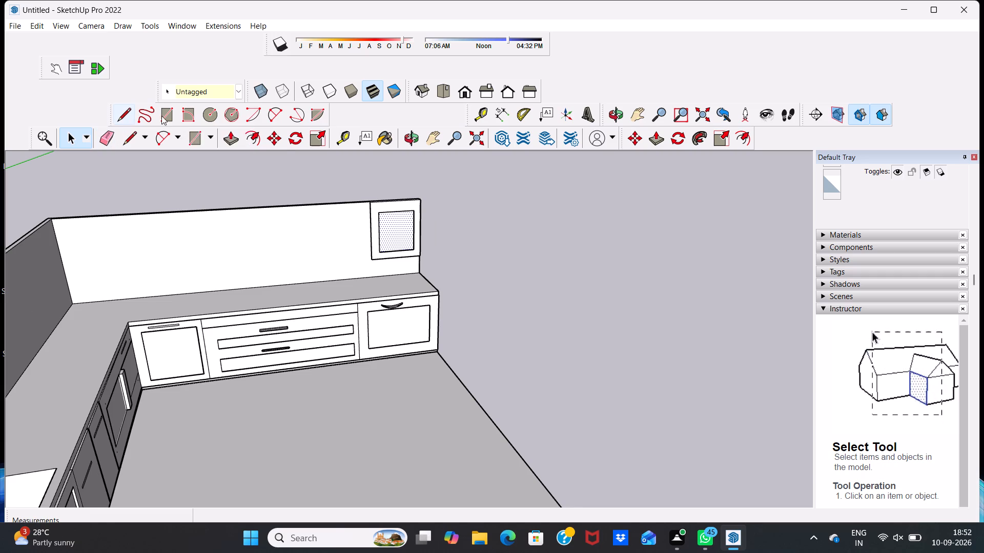
{"action": "left_click", "coordinate": [167, 112]}
{"action": "scroll", "coordinate": [359, 270], "scroll_direction": "up", "scroll_amount": 2}
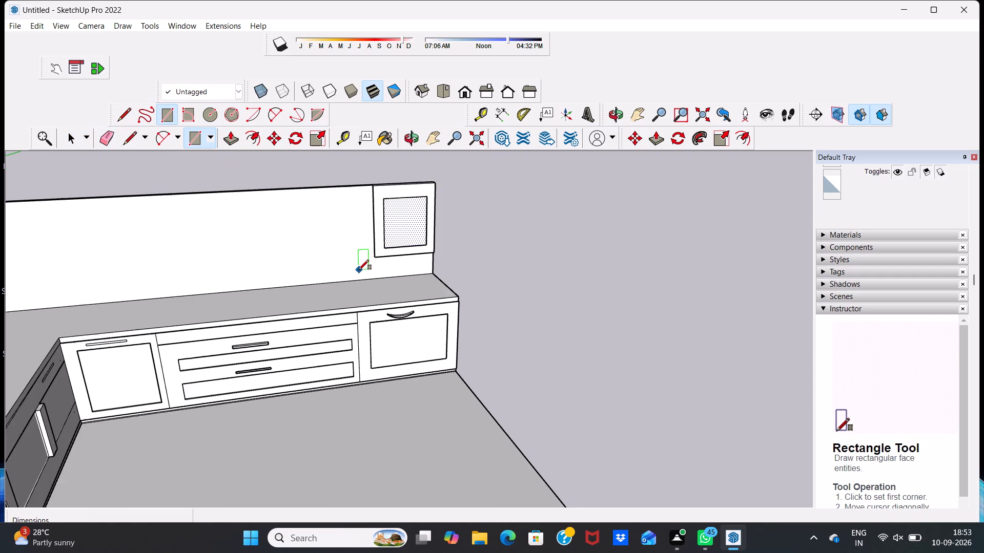
{"action": "scroll", "coordinate": [351, 251], "scroll_direction": "up", "scroll_amount": 4}
{"action": "scroll", "coordinate": [201, 207], "scroll_direction": "down", "scroll_amount": 4}
{"action": "scroll", "coordinate": [232, 246], "scroll_direction": "down", "scroll_amount": 2}
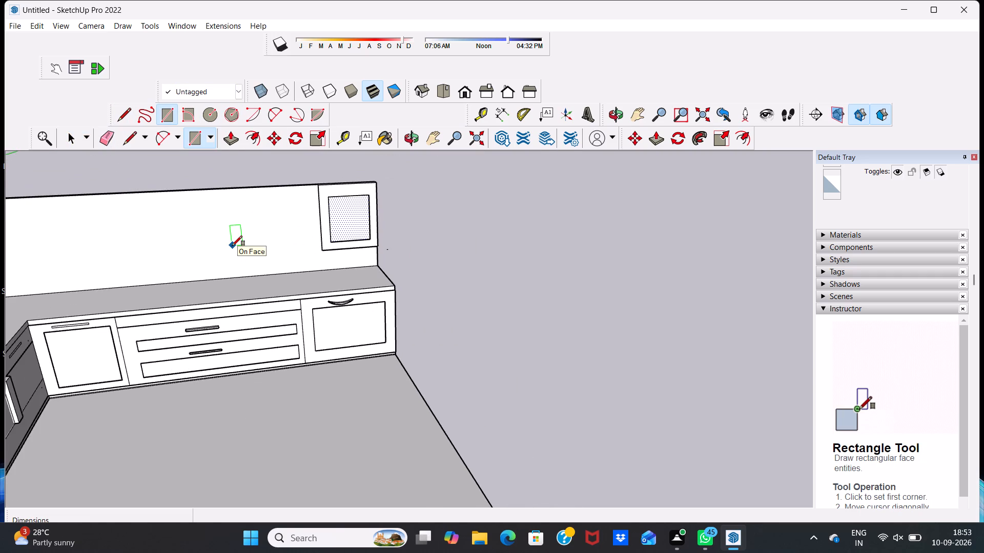
{"action": "scroll", "coordinate": [232, 246], "scroll_direction": "down", "scroll_amount": 4}
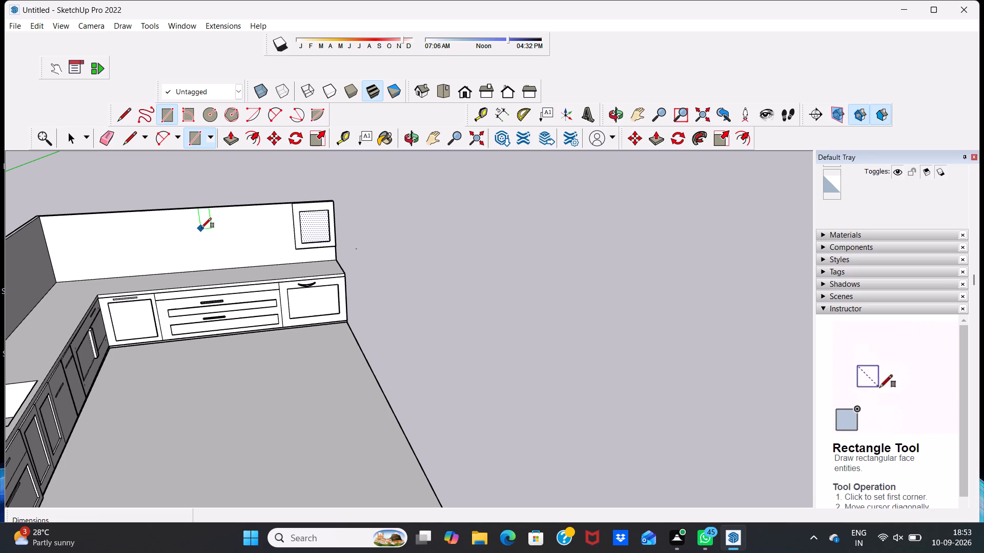
{"action": "scroll", "coordinate": [201, 217], "scroll_direction": "up", "scroll_amount": 2}
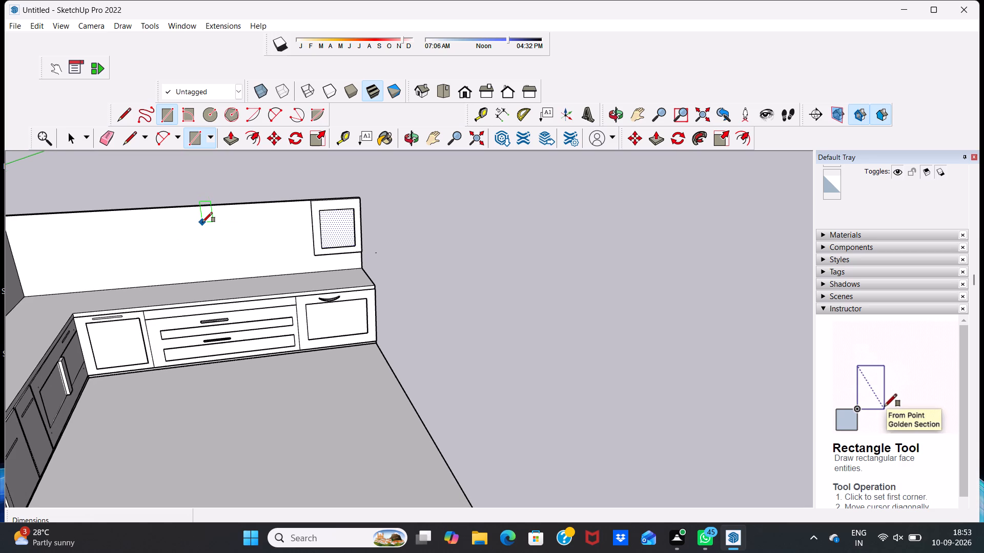
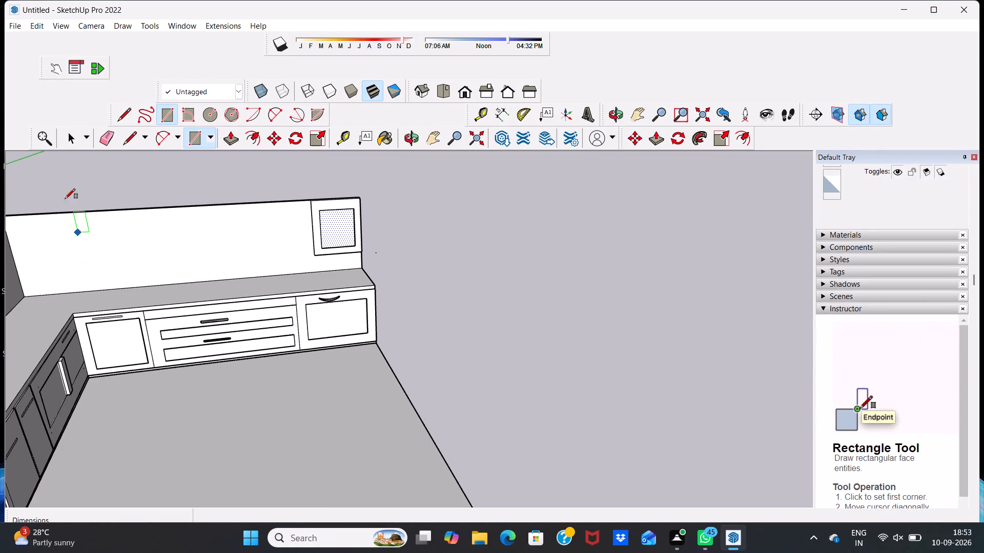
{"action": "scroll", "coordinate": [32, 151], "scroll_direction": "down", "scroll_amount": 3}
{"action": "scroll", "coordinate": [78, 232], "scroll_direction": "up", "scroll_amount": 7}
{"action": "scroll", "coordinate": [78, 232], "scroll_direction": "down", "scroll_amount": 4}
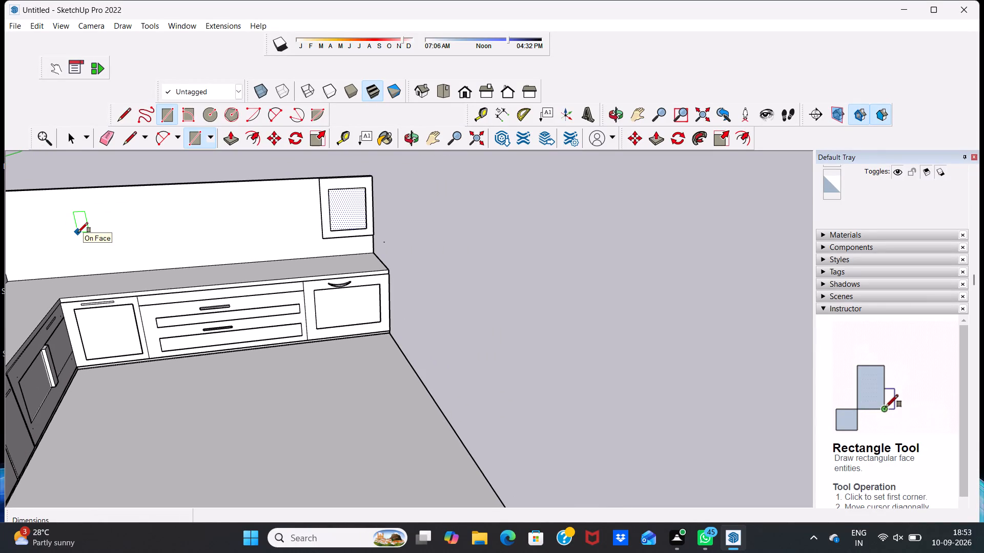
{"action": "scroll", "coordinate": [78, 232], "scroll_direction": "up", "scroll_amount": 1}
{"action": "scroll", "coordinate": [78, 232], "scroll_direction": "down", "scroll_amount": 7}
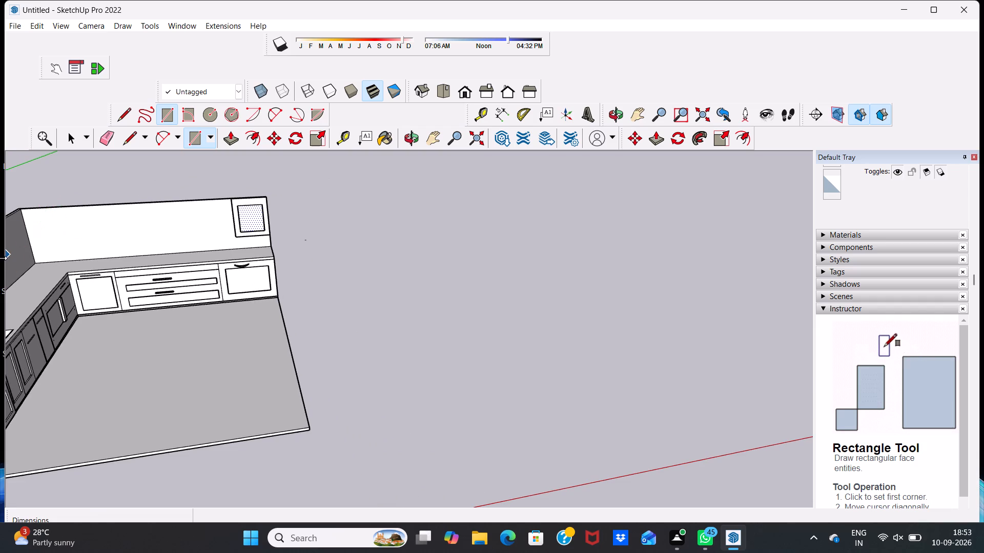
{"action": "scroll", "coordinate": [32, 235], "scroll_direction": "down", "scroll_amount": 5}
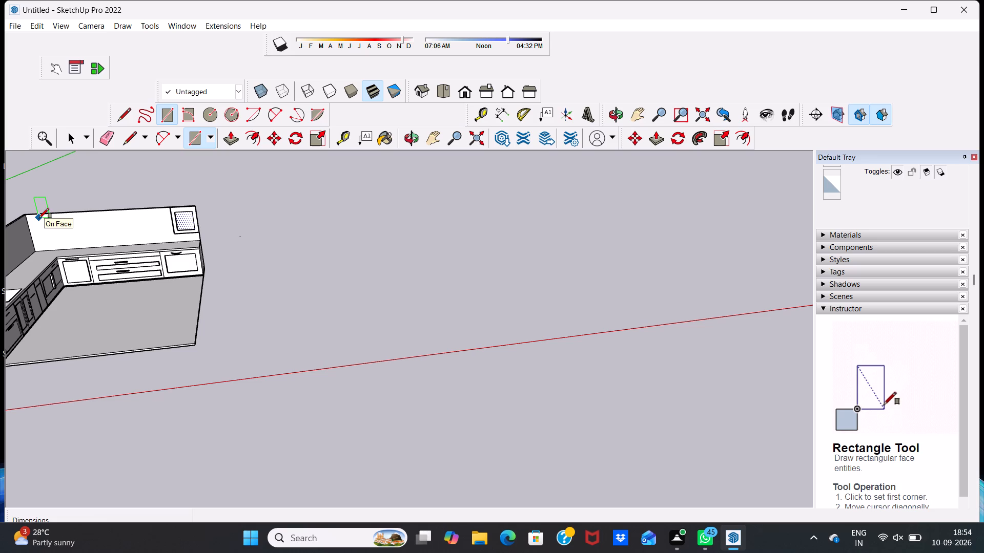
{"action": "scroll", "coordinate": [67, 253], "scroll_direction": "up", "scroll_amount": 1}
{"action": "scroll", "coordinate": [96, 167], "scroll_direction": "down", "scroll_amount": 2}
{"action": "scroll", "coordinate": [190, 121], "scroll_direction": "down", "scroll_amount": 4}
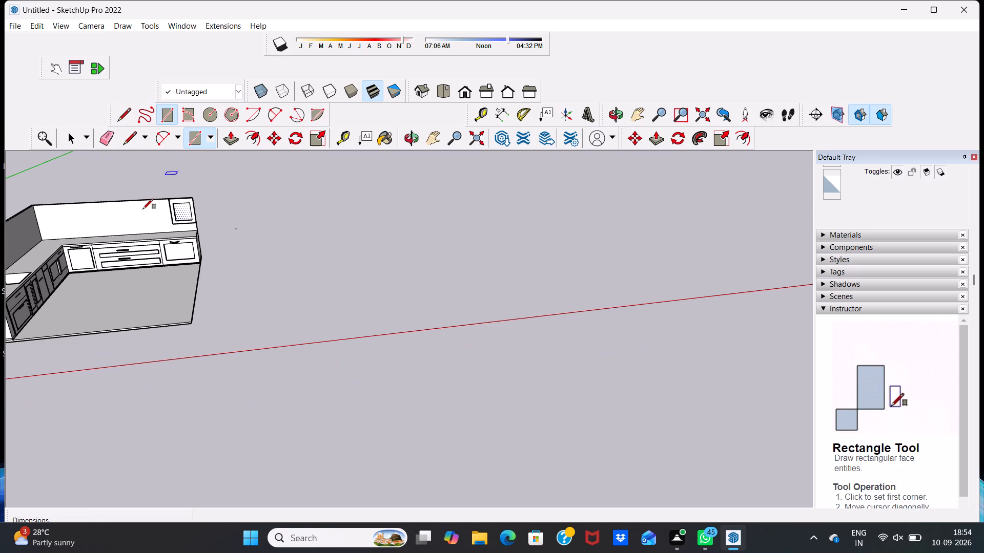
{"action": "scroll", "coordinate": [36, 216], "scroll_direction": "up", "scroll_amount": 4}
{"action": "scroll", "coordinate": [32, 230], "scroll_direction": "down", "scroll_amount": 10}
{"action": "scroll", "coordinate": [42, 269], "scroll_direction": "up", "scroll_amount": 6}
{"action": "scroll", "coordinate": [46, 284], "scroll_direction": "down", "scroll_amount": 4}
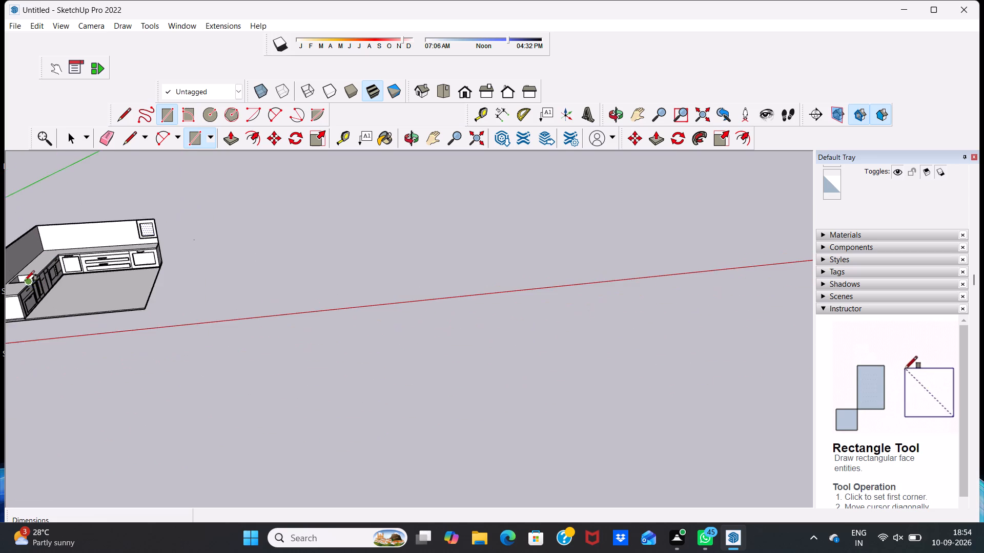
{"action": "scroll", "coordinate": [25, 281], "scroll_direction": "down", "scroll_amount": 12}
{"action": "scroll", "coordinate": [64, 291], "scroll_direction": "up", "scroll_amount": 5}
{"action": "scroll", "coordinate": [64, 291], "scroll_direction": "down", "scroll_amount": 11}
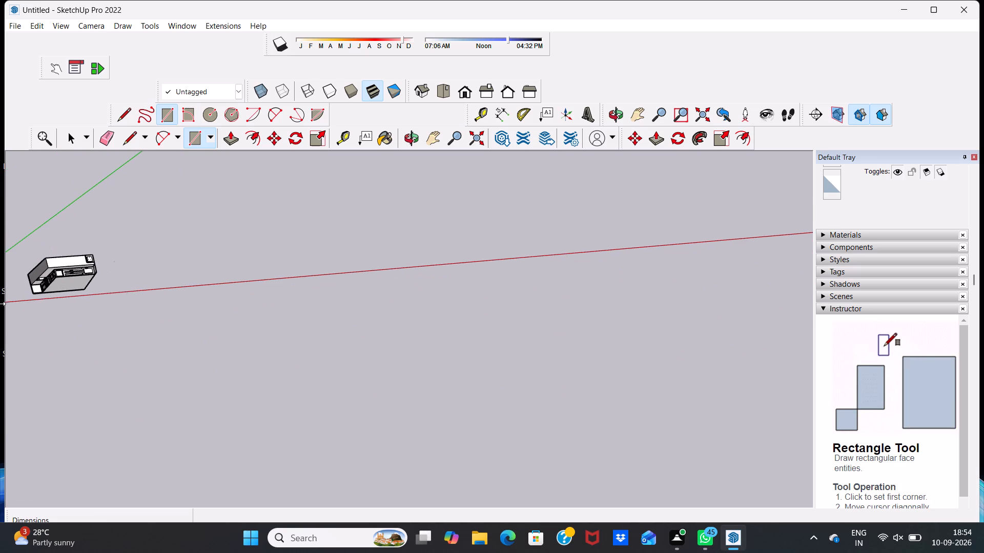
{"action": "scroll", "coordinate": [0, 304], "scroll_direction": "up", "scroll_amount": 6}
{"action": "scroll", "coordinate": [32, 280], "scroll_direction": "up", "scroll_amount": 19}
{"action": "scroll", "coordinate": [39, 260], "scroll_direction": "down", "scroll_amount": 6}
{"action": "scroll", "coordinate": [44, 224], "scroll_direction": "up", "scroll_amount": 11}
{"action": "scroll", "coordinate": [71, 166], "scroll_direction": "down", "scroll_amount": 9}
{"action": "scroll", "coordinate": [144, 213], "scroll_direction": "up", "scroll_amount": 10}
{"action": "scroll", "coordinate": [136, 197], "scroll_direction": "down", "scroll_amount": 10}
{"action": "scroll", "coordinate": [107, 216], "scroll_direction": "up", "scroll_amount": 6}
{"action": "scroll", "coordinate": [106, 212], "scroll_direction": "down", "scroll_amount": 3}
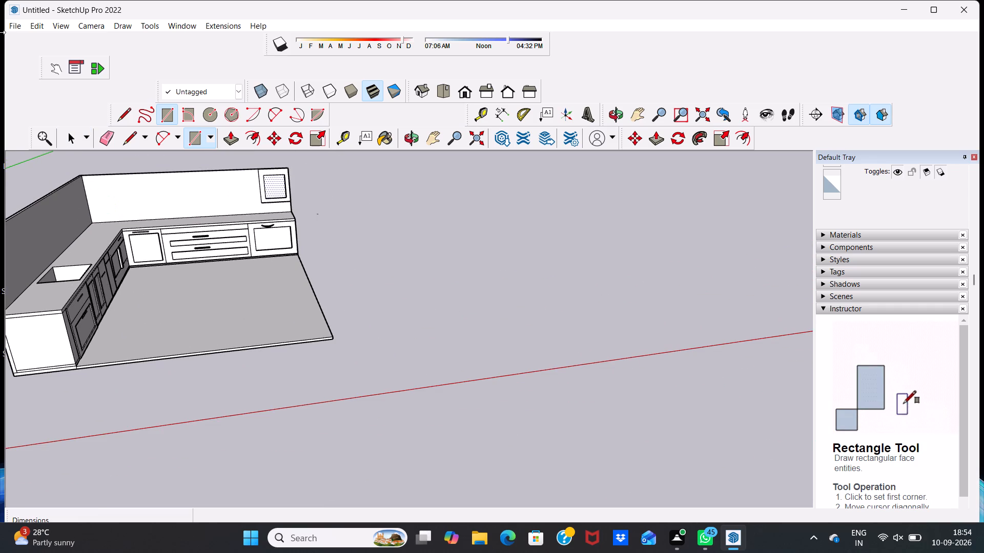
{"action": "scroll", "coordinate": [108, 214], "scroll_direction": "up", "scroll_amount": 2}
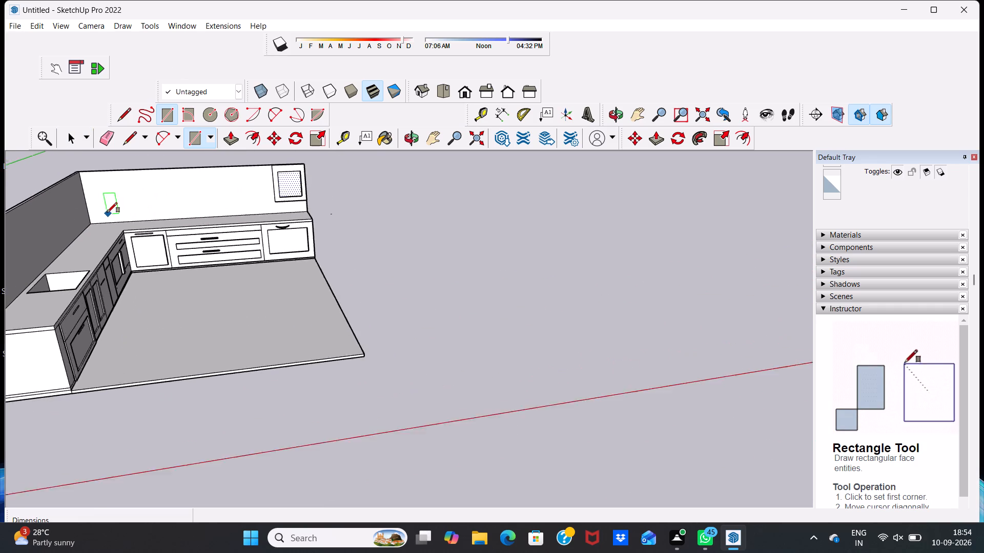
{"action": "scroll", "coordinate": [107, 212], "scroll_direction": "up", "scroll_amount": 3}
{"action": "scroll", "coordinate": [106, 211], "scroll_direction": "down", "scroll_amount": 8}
Draw a rectangle about 7' 4 3/4" wide and 5' 4" high on the back wall, from its inner upper corner to the countertop edge.
{"action": "middle_click_drag", "start_coordinate": [56, 321], "coordinate": [48, 330]}
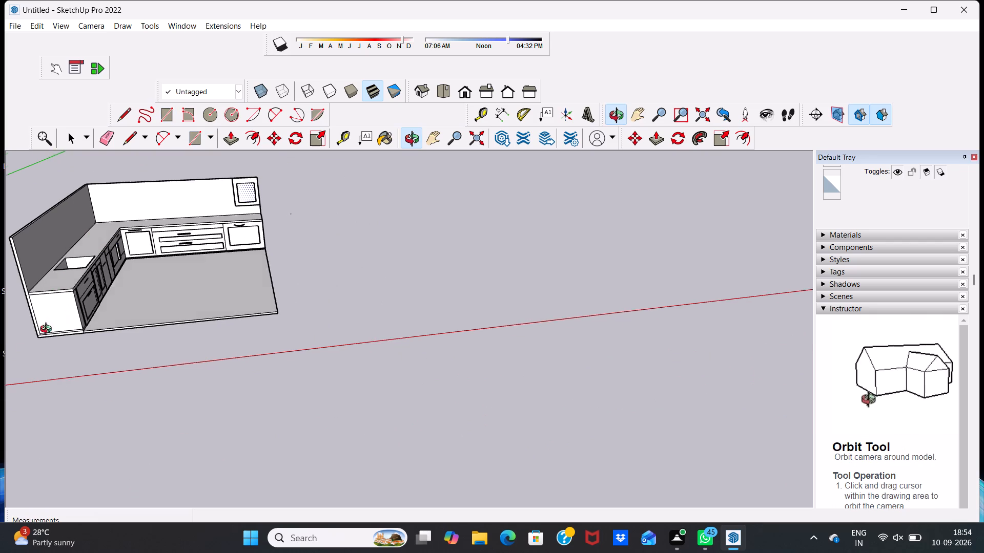
{"action": "middle_click_drag", "start_coordinate": [48, 330], "coordinate": [17, 367]}
{"action": "scroll", "coordinate": [110, 174], "scroll_direction": "up", "scroll_amount": 9}
{"action": "scroll", "coordinate": [139, 281], "scroll_direction": "down", "scroll_amount": 6}
{"action": "scroll", "coordinate": [118, 222], "scroll_direction": "down", "scroll_amount": 2}
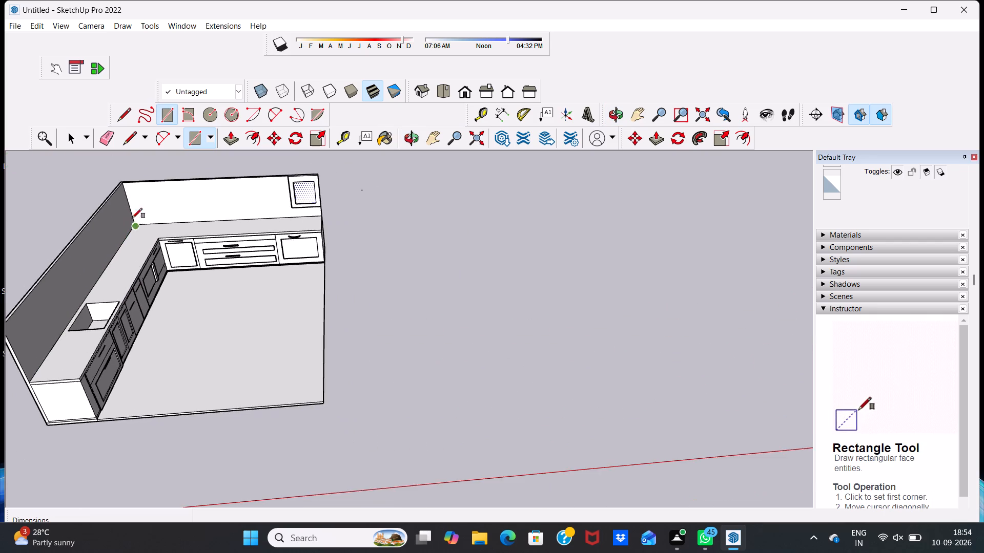
{"action": "scroll", "coordinate": [124, 187], "scroll_direction": "up", "scroll_amount": 7}
{"action": "middle_click_drag", "start_coordinate": [190, 225], "coordinate": [215, 185]}
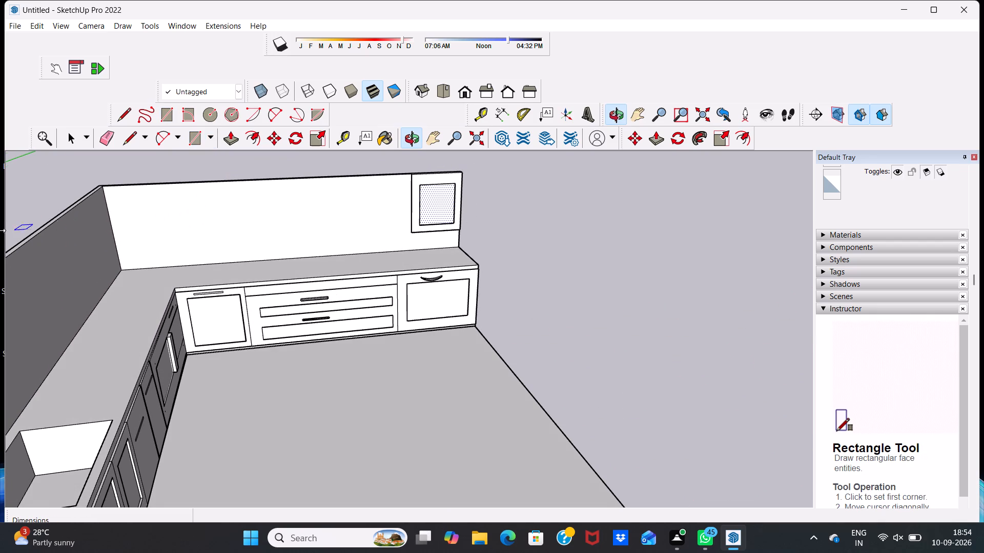
{"action": "left_click", "coordinate": [103, 188]}
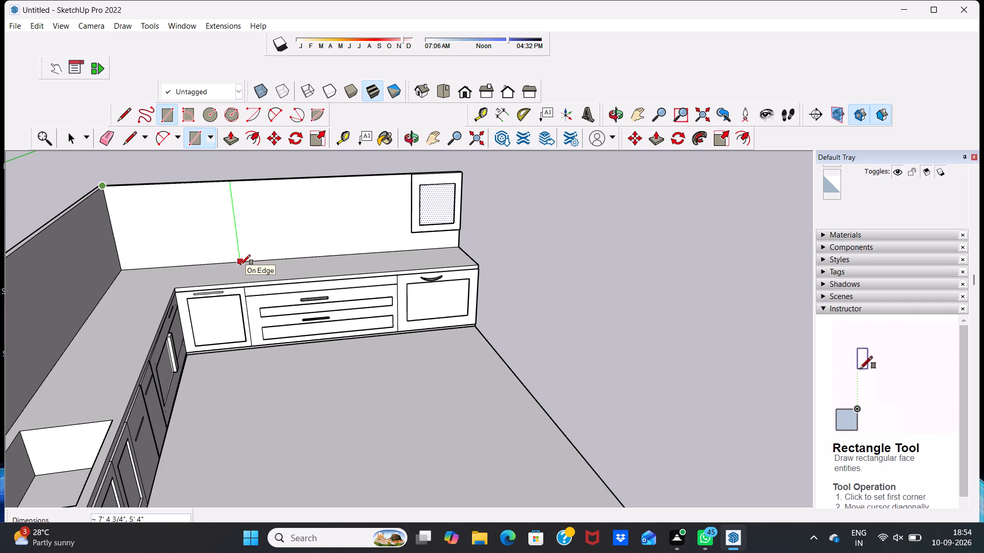
{"action": "left_click", "coordinate": [240, 265]}
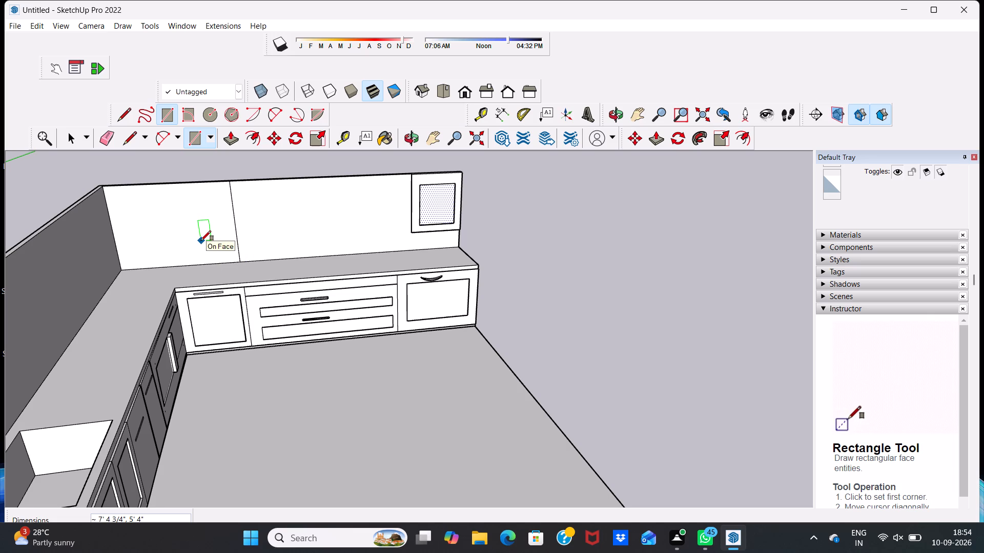
Draw a vertical line from the middle of the new rectangle's top edge down to the countertop, dividing it into two door panels.
{"action": "scroll", "coordinate": [201, 241], "scroll_direction": "up", "scroll_amount": 2}
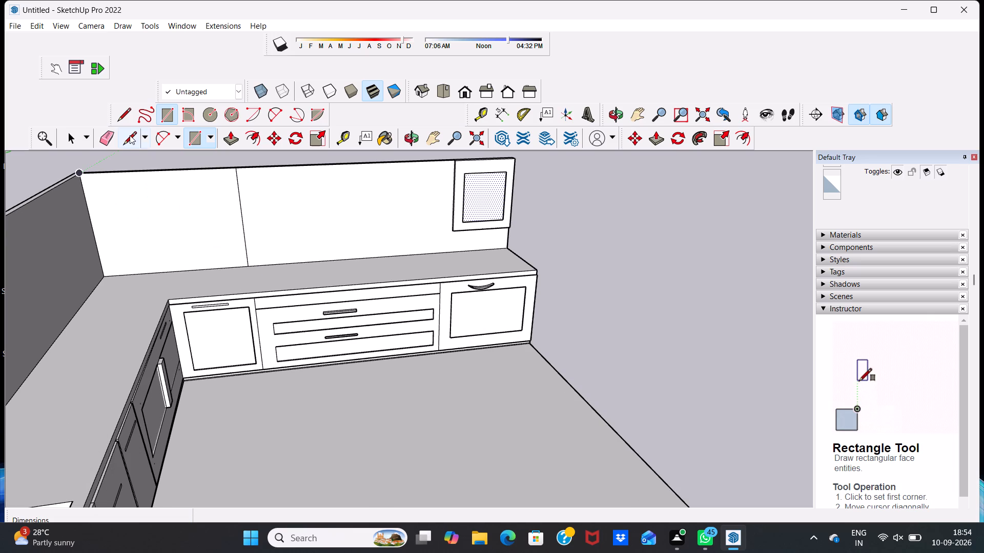
{"action": "left_click", "coordinate": [130, 135]}
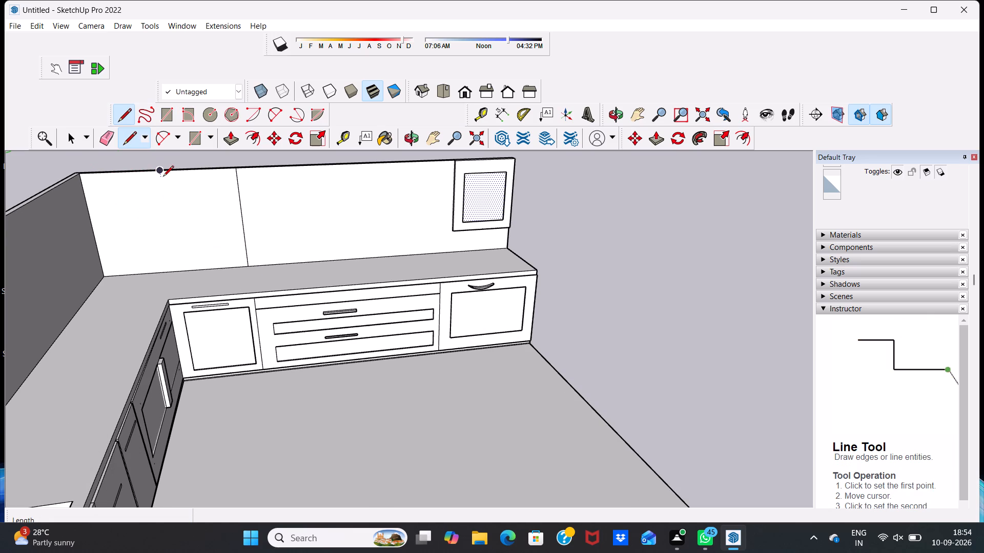
{"action": "left_click", "coordinate": [160, 173]}
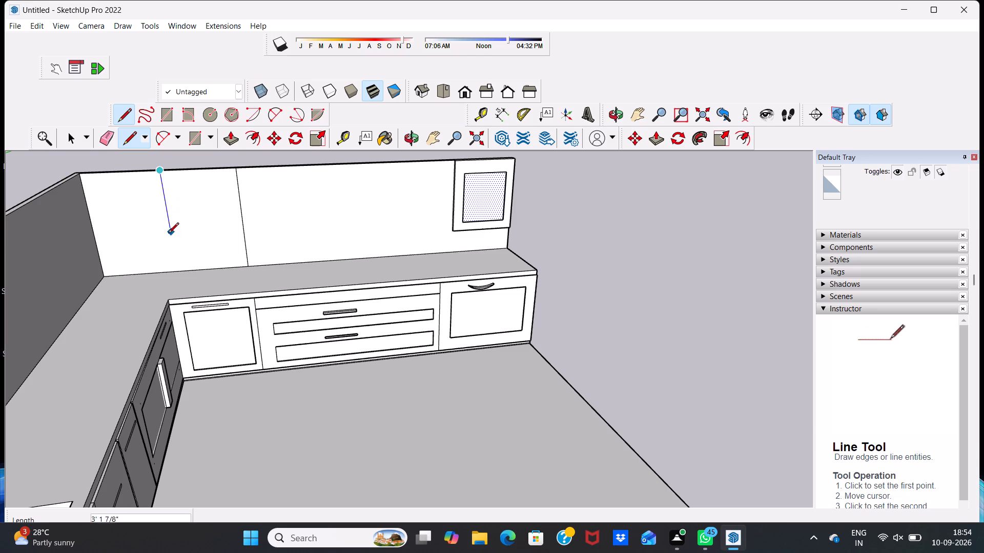
{"action": "left_click", "coordinate": [180, 270]}
{"action": "scroll", "coordinate": [178, 249], "scroll_direction": "down", "scroll_amount": 3}
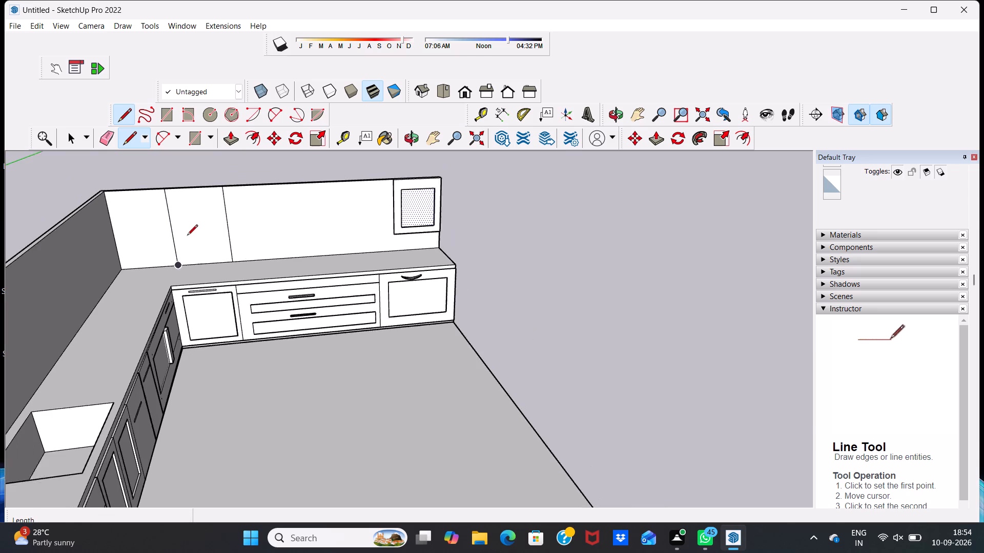
{"action": "scroll", "coordinate": [187, 236], "scroll_direction": "down", "scroll_amount": 1}
{"action": "key", "text": "space"}
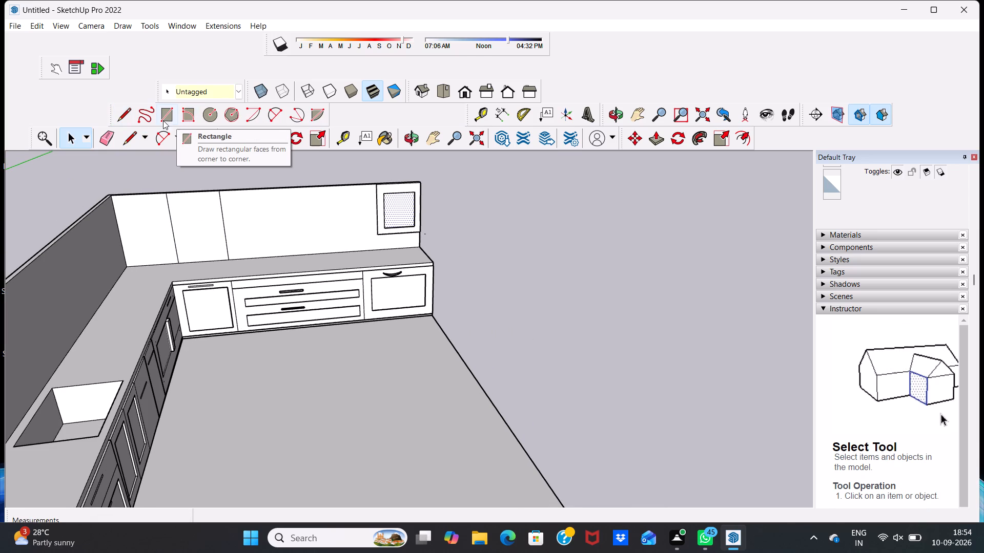
Draw an inset rectangle about 3' 8 13/16" high and 1' 9 1/16" wide inside the door panel nearest the wall corner.
{"action": "left_click", "coordinate": [169, 112]}
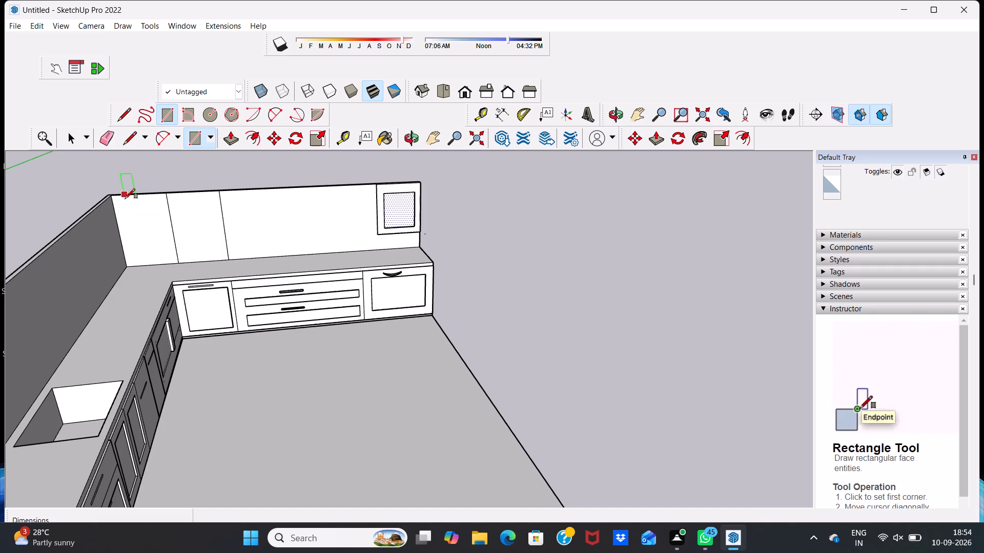
{"action": "left_click", "coordinate": [126, 206]}
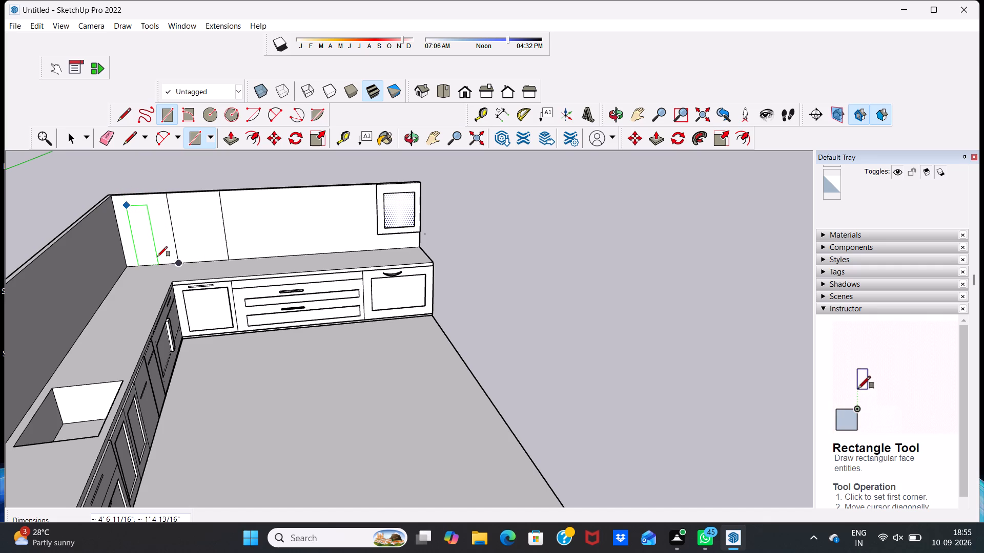
{"action": "scroll", "coordinate": [157, 257], "scroll_direction": "up", "scroll_amount": 6}
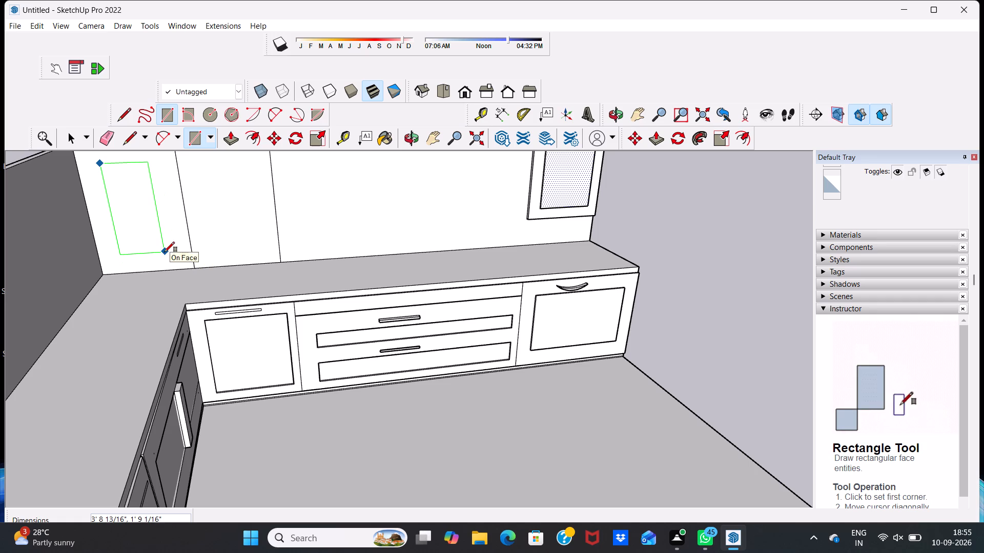
{"action": "left_click", "coordinate": [165, 252]}
{"action": "scroll", "coordinate": [195, 225], "scroll_direction": "down", "scroll_amount": 5}
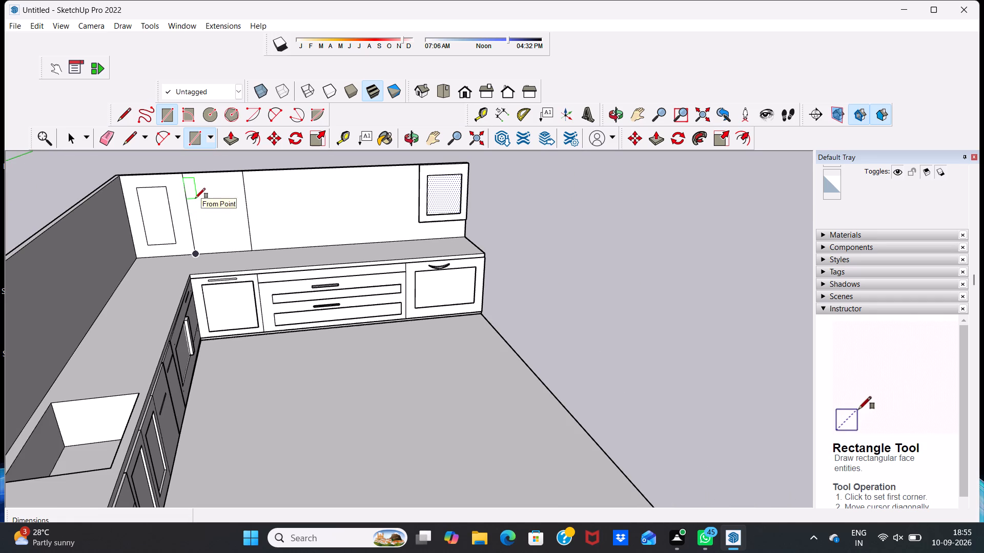
{"action": "left_click", "coordinate": [190, 184]}
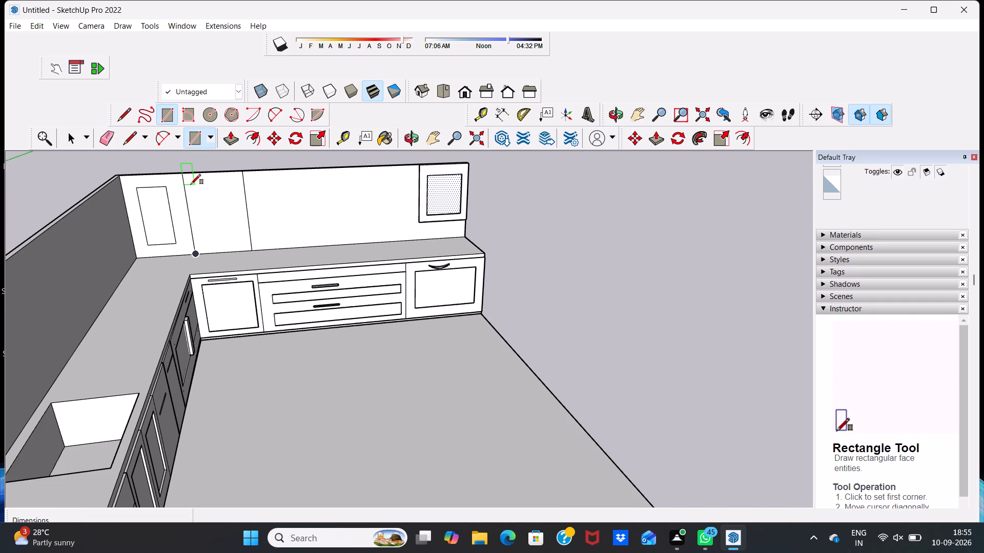
{"action": "key", "text": "space"}
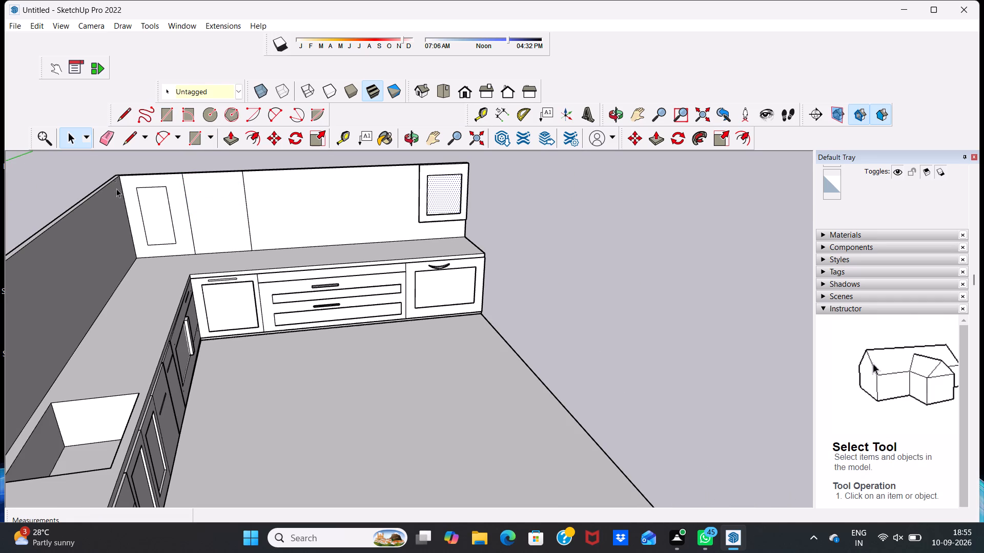
Copy the inset rectangle about 3' 11 1/2" along the wall onto the adjacent door panel.
{"action": "double_click", "coordinate": [152, 198]}
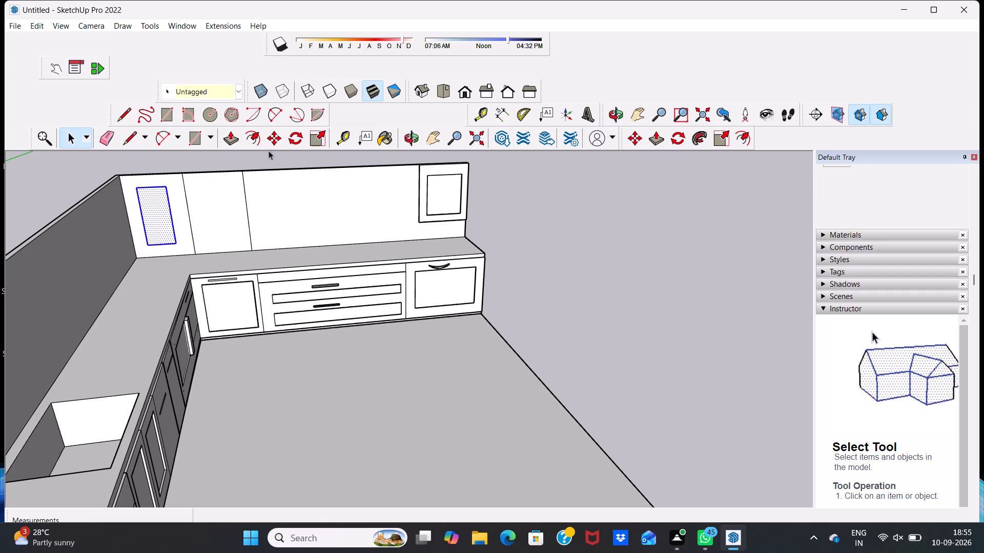
{"action": "left_click", "coordinate": [274, 138]}
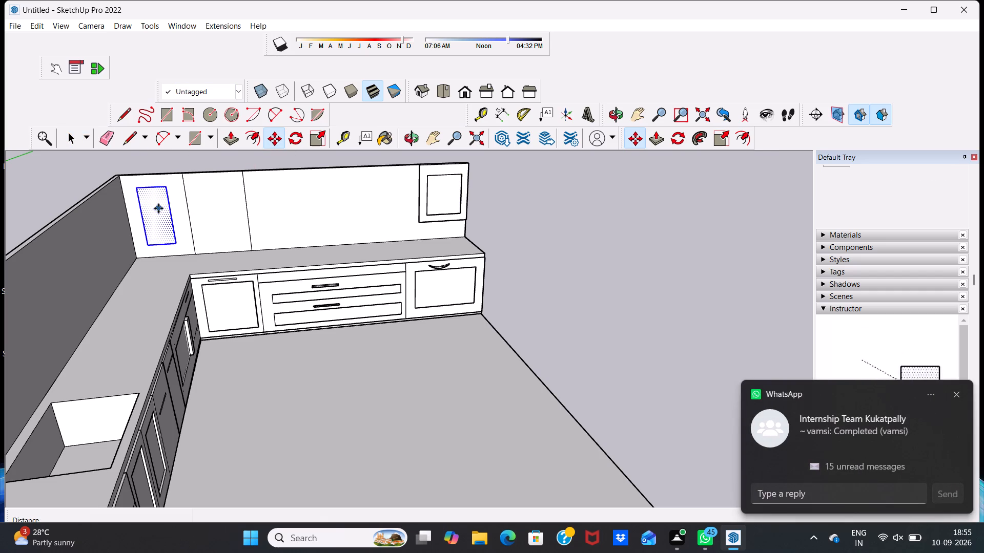
{"action": "left_click", "coordinate": [158, 208]}
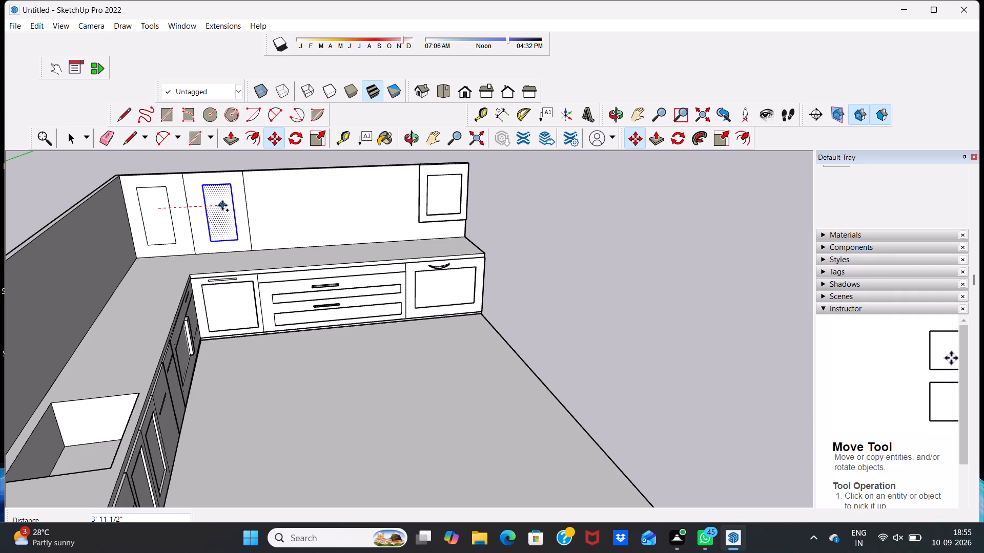
{"action": "left_click", "coordinate": [222, 205]}
{"action": "key", "text": "space"}
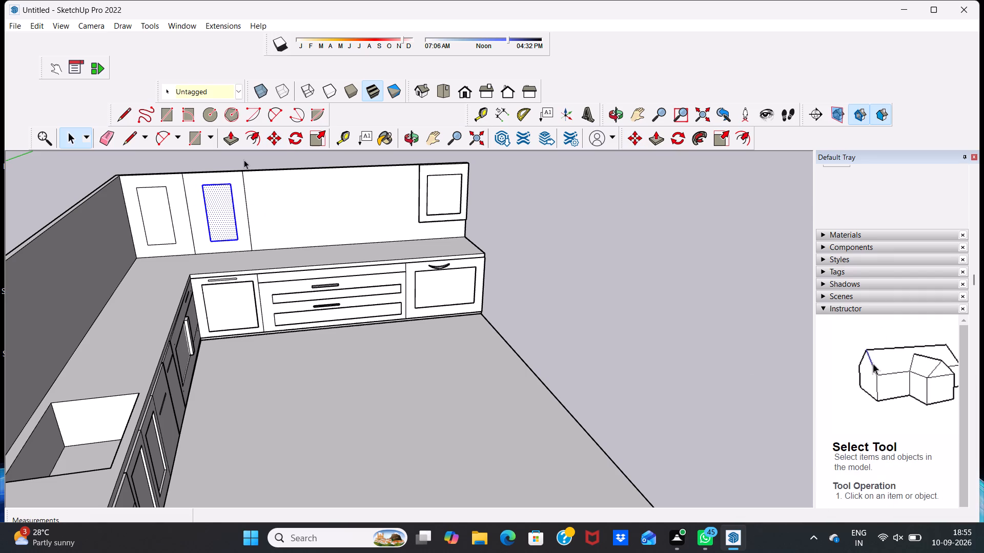
{"action": "left_click", "coordinate": [244, 160]}
Push/Pull the frame face around the inset on the door panel nearest the corner out by 1".
{"action": "left_click", "coordinate": [180, 228]}
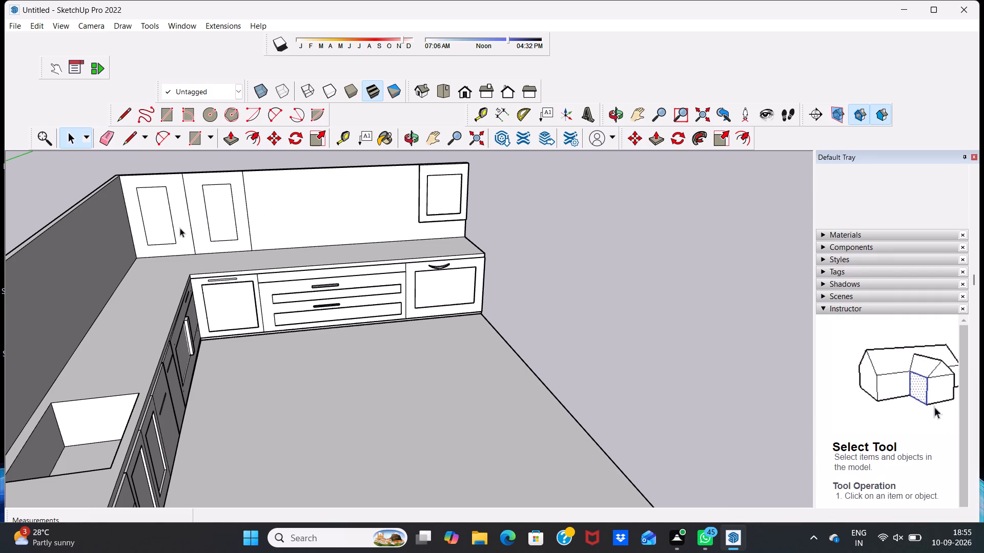
{"action": "left_click", "coordinate": [180, 228]}
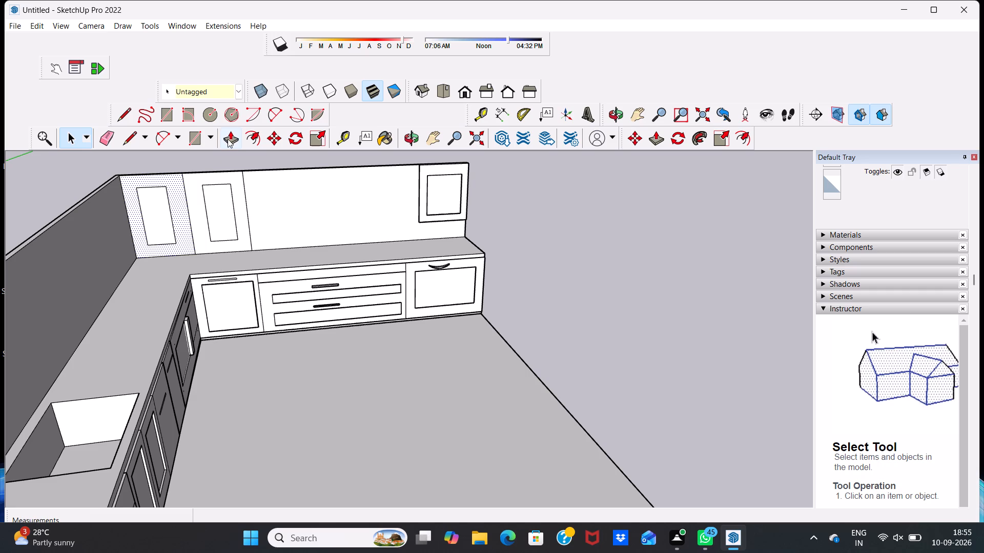
{"action": "left_click", "coordinate": [233, 142]}
{"action": "left_click", "coordinate": [183, 232]}
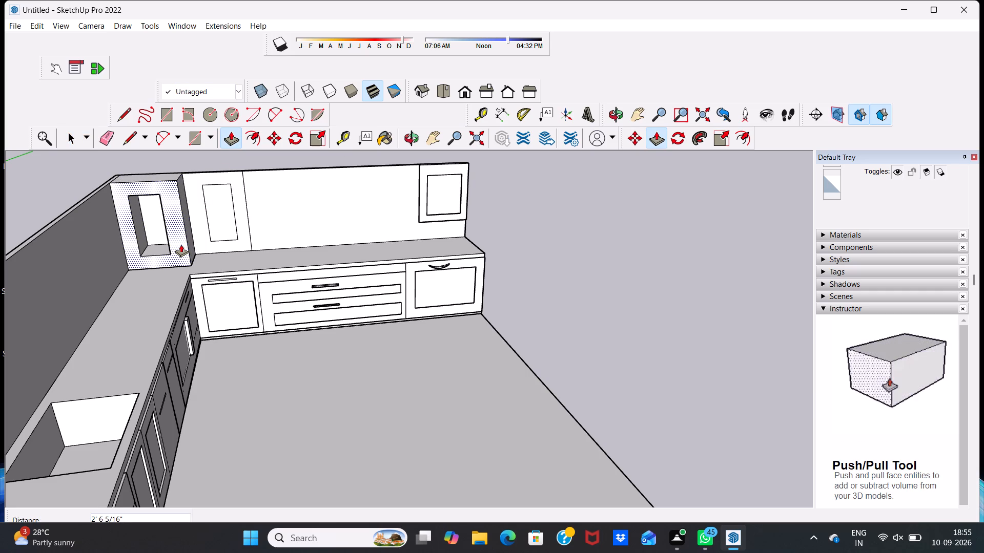
{"action": "type", "text": "1\""}
{"action": "key", "text": "Return"}
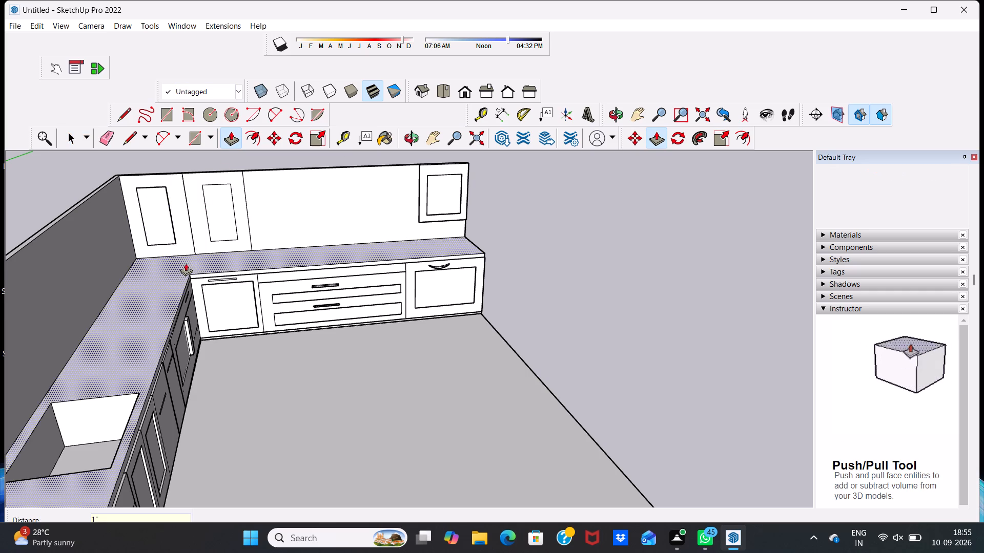
Push/Pull the inset face of the door panel nearest the corner out by 2".
{"action": "scroll", "coordinate": [76, 219], "scroll_direction": "up", "scroll_amount": 5}
{"action": "scroll", "coordinate": [138, 233], "scroll_direction": "up", "scroll_amount": 4}
{"action": "left_click", "coordinate": [204, 218]}
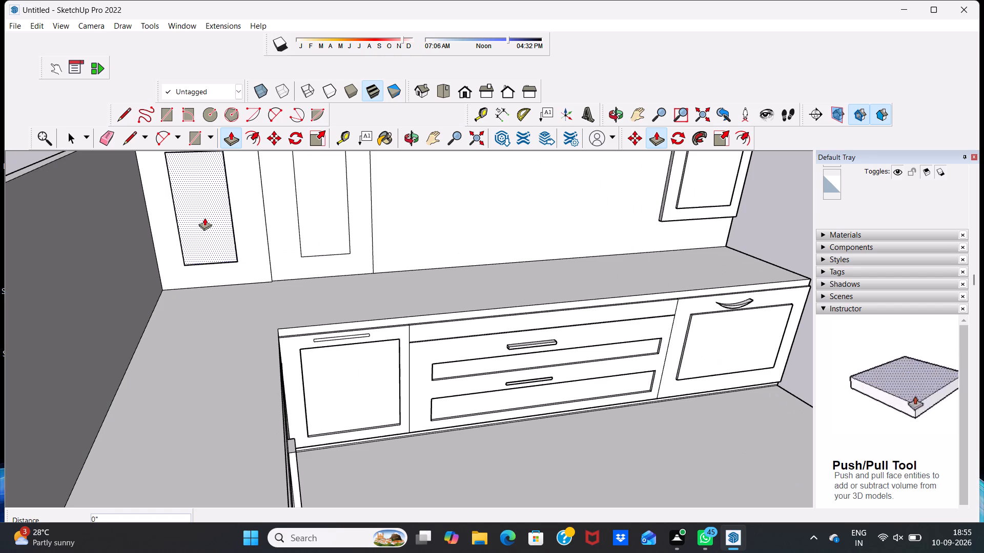
{"action": "type", "text": "2\""}
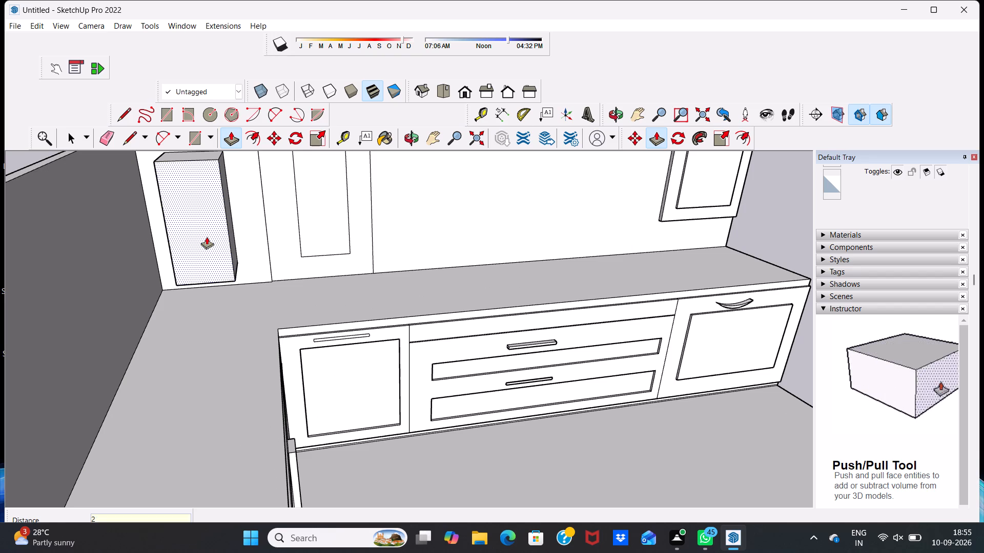
{"action": "key", "text": "Return"}
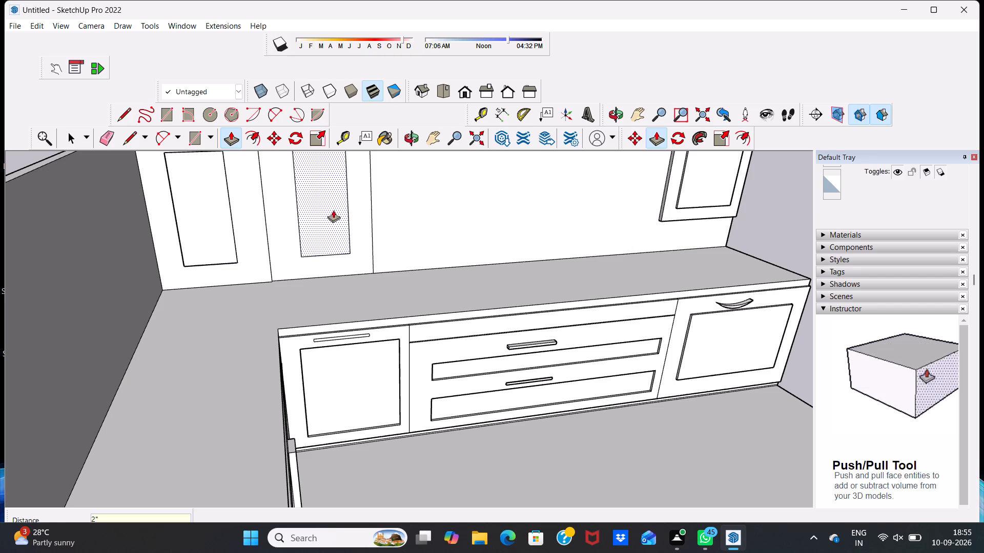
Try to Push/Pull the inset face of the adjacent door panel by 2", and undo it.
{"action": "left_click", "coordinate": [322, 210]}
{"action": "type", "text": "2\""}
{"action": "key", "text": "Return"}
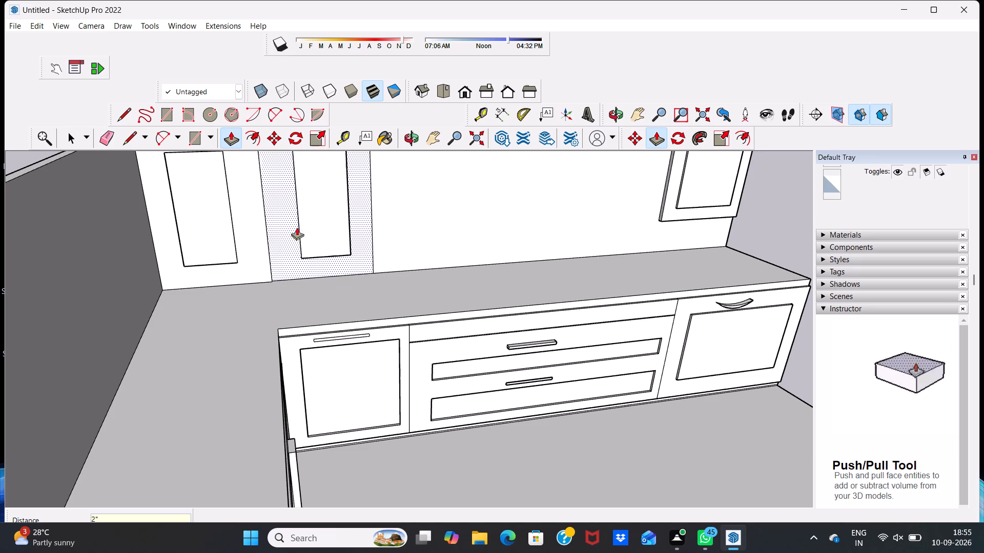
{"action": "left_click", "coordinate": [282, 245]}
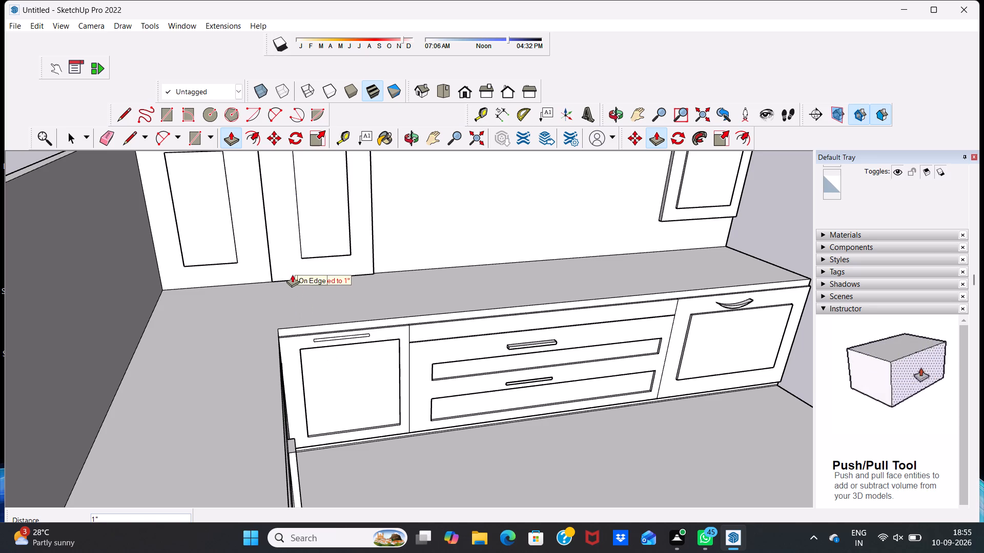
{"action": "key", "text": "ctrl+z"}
Push/Pull the frame face around the inset on the adjacent, second door panel out by 1".
{"action": "scroll", "coordinate": [281, 252], "scroll_direction": "up", "scroll_amount": 2}
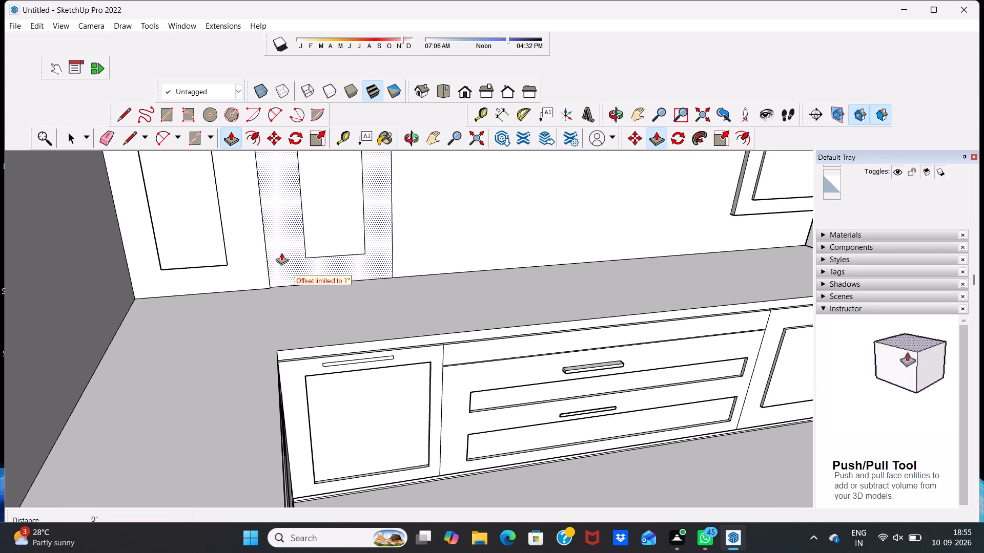
{"action": "left_click", "coordinate": [281, 252]}
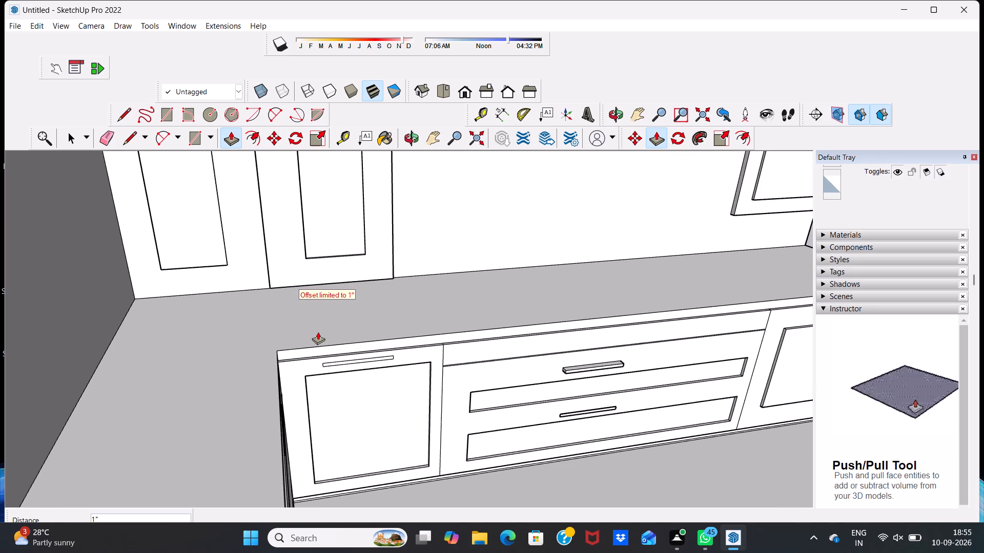
{"action": "type", "text": "1\""}
{"action": "key", "text": "Return"}
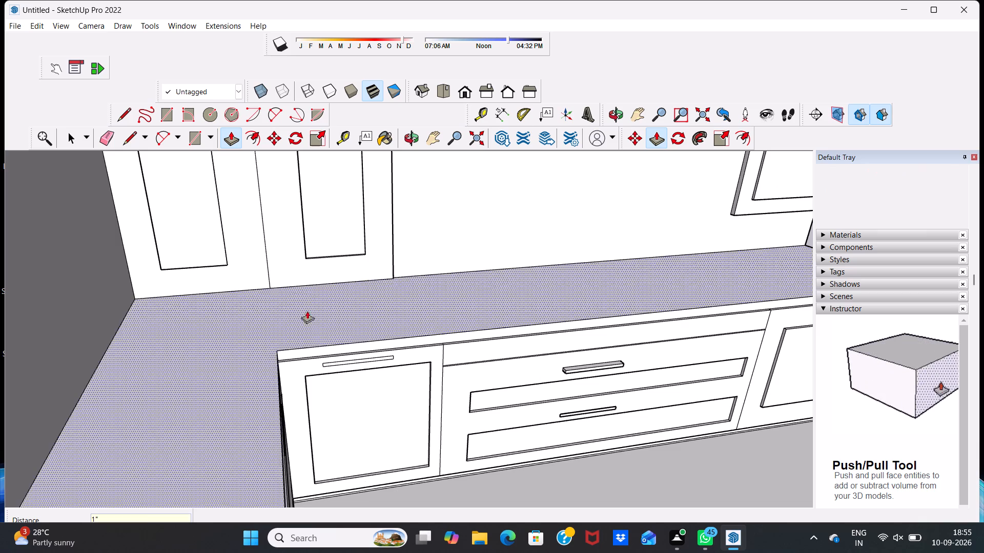
Push/Pull the inset face of the second door panel out by 2".
{"action": "scroll", "coordinate": [301, 263], "scroll_direction": "down", "scroll_amount": 1}
{"action": "middle_click_drag", "start_coordinate": [301, 263], "coordinate": [297, 484]}
{"action": "scroll", "coordinate": [217, 224], "scroll_direction": "up", "scroll_amount": 4}
{"action": "scroll", "coordinate": [217, 224], "scroll_direction": "down", "scroll_amount": 3}
{"action": "scroll", "coordinate": [311, 237], "scroll_direction": "down", "scroll_amount": 1}
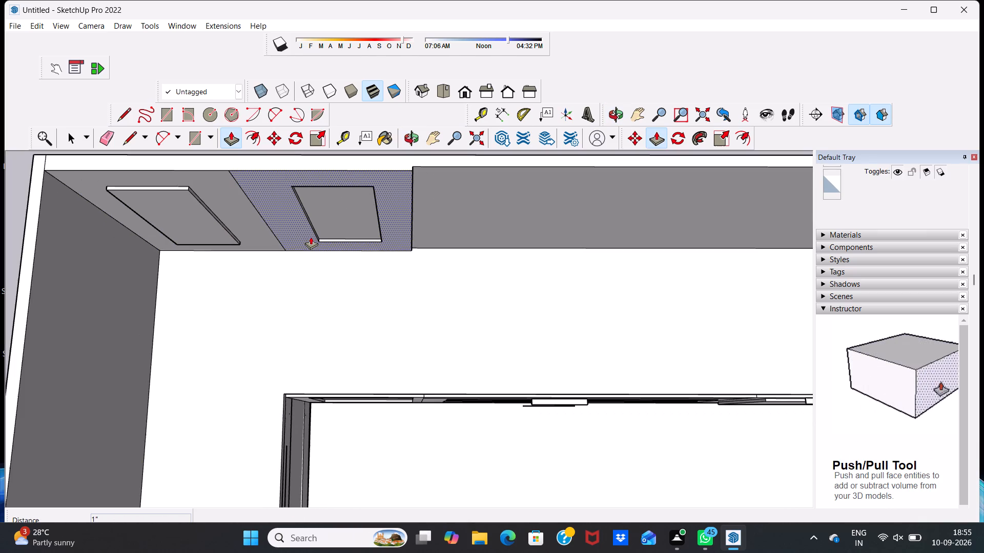
{"action": "scroll", "coordinate": [344, 224], "scroll_direction": "up", "scroll_amount": 3}
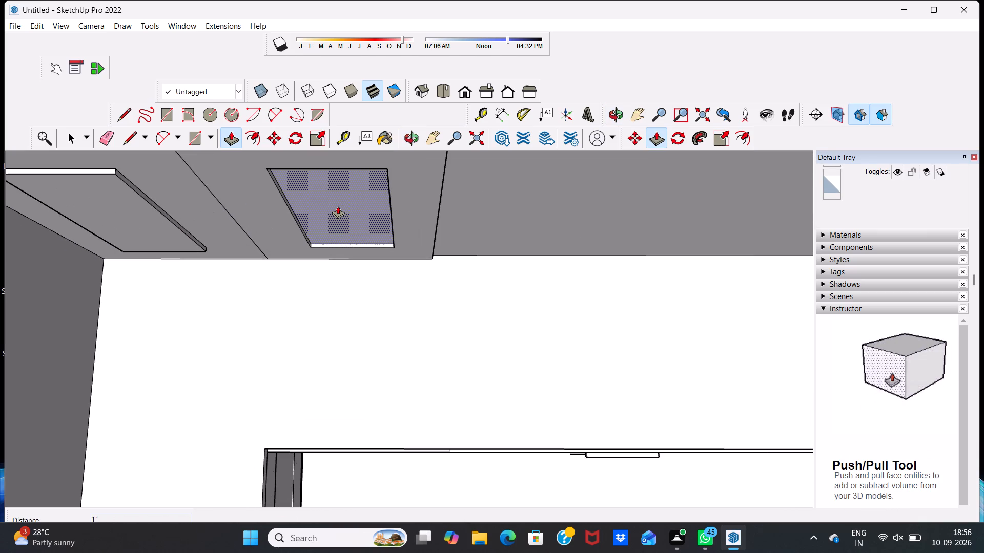
{"action": "left_click", "coordinate": [338, 208]}
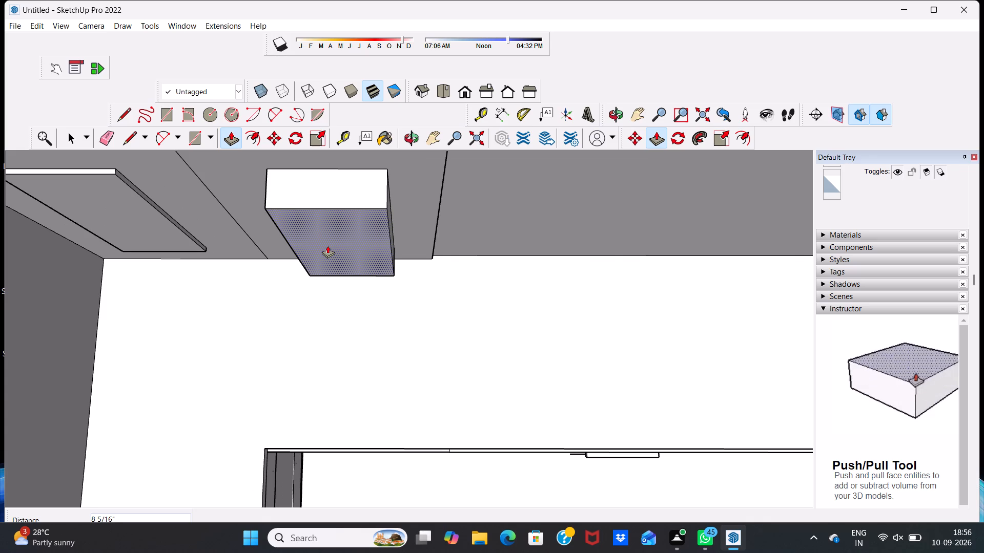
{"action": "type", "text": "2\""}
{"action": "key", "text": "Return"}
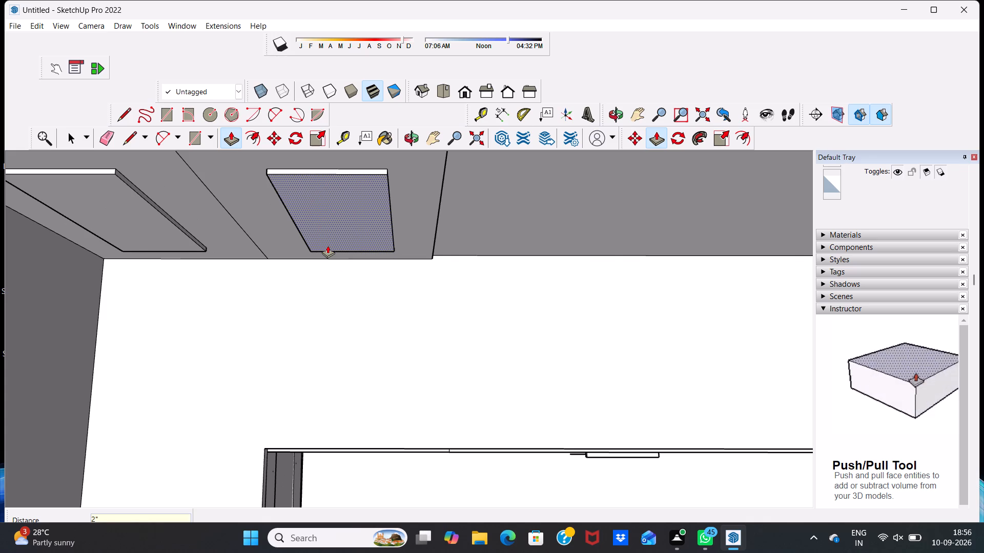
{"action": "key", "text": "space"}
Examine the upper door panels and the whole L-shaped kitchen layout from several angles.
{"action": "scroll", "coordinate": [324, 241], "scroll_direction": "down", "scroll_amount": 9}
{"action": "middle_click_drag", "start_coordinate": [407, 244], "coordinate": [406, 178]}
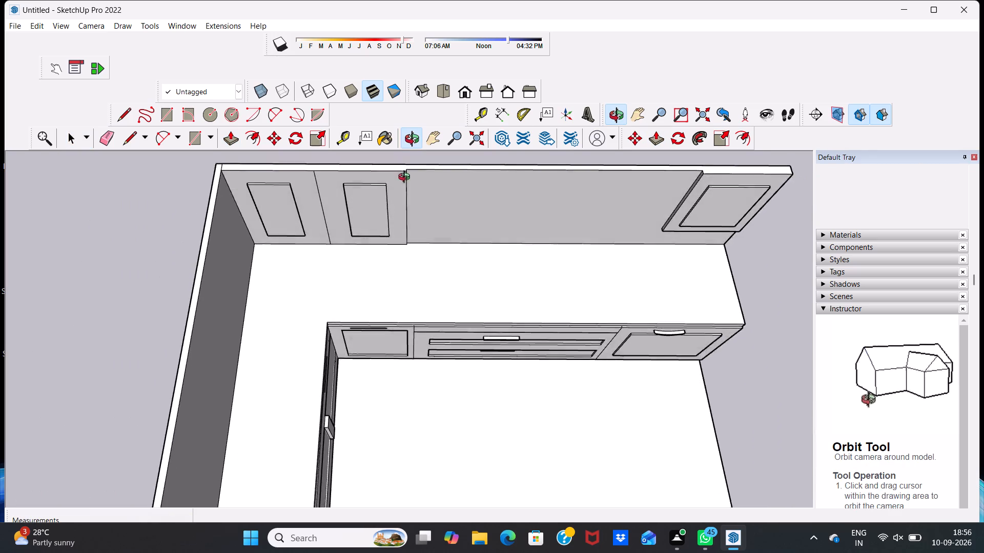
{"action": "middle_click_drag", "start_coordinate": [406, 178], "coordinate": [411, 148]}
{"action": "scroll", "coordinate": [449, 242], "scroll_direction": "up", "scroll_amount": 6}
{"action": "scroll", "coordinate": [437, 221], "scroll_direction": "down", "scroll_amount": 7}
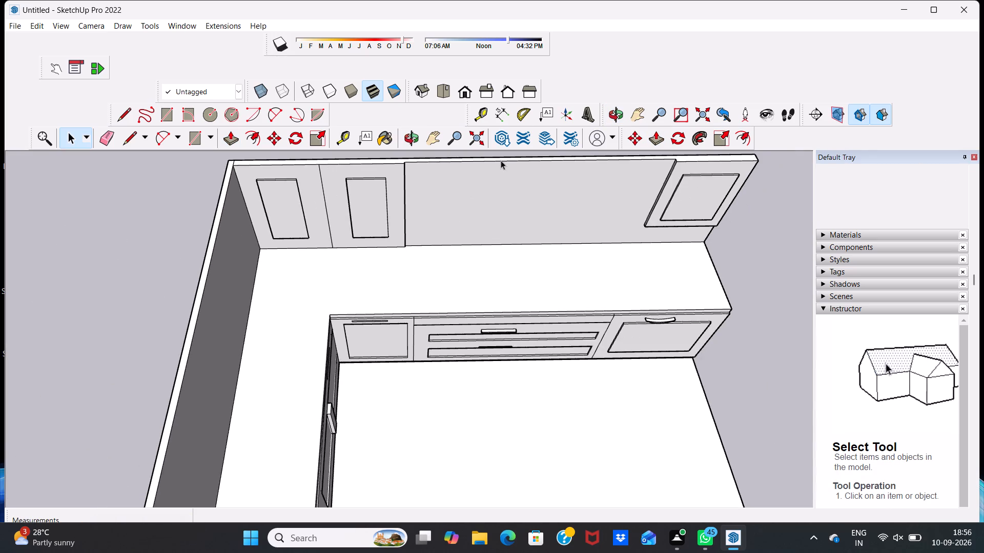
{"action": "scroll", "coordinate": [501, 160], "scroll_direction": "down", "scroll_amount": 5}
{"action": "scroll", "coordinate": [376, 330], "scroll_direction": "down", "scroll_amount": 2}
{"action": "middle_click_drag", "start_coordinate": [340, 412], "coordinate": [104, 361]}
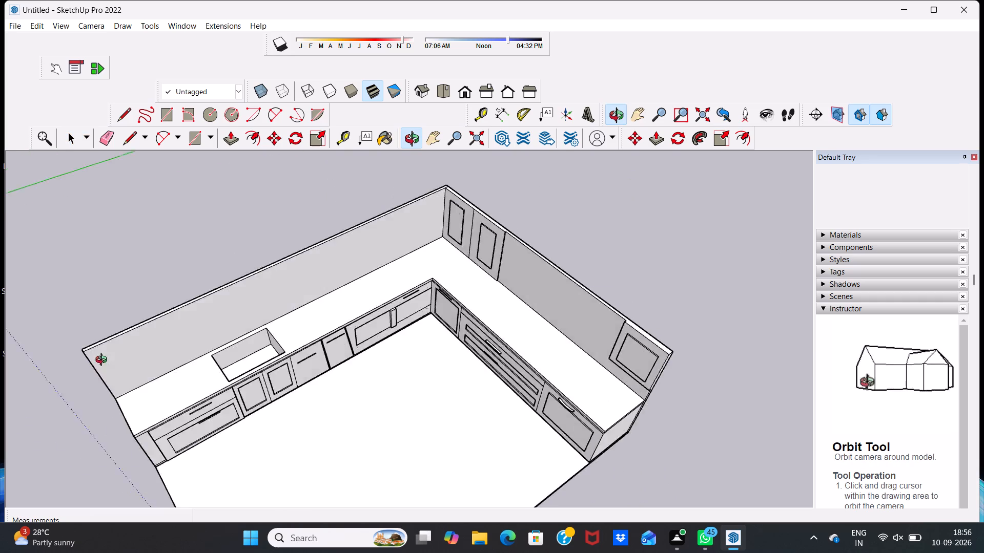
{"action": "middle_click_drag", "start_coordinate": [104, 361], "coordinate": [77, 330]}
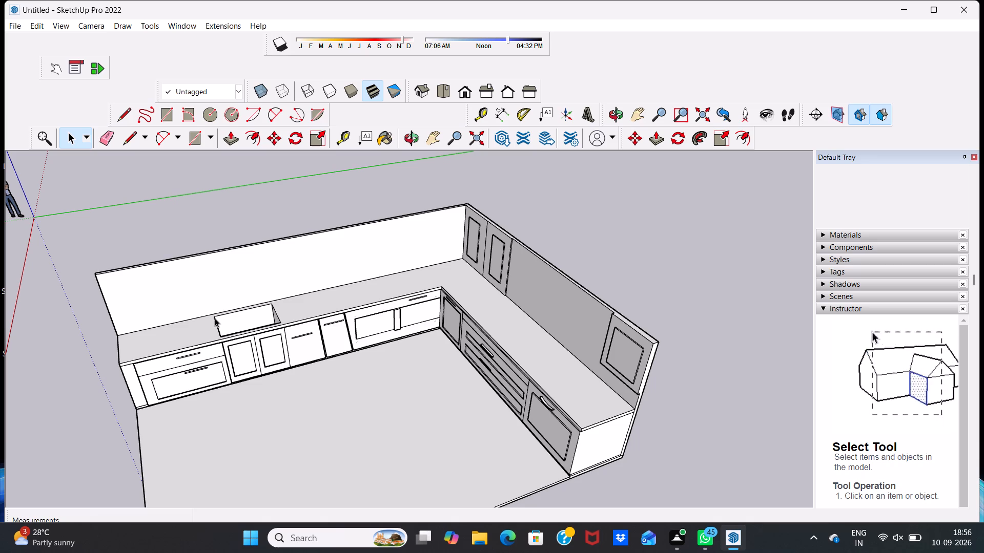
{"action": "scroll", "coordinate": [355, 247], "scroll_direction": "up", "scroll_amount": 3}
{"action": "scroll", "coordinate": [347, 257], "scroll_direction": "down", "scroll_amount": 2}
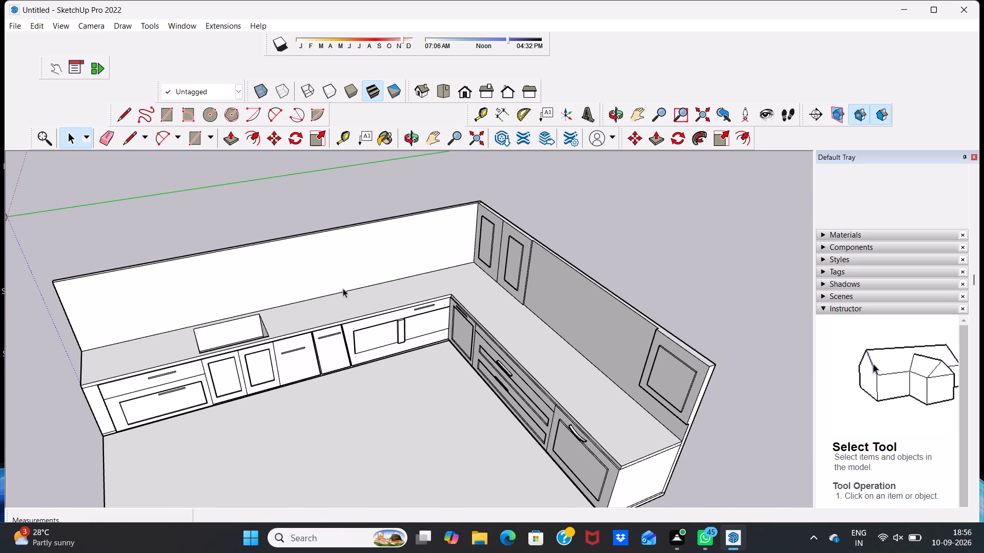
{"action": "middle_click_drag", "start_coordinate": [333, 306], "coordinate": [275, 227]}
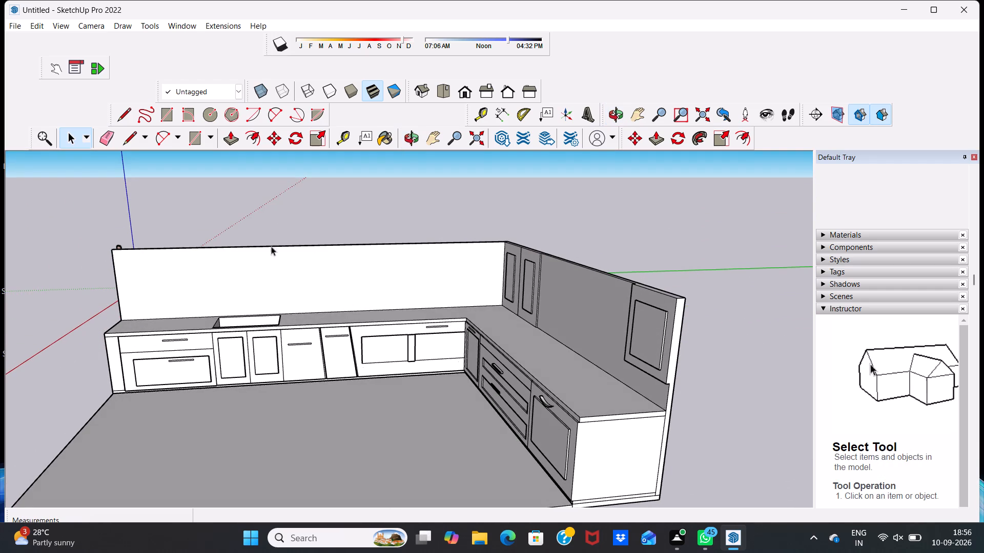
{"action": "middle_click_drag", "start_coordinate": [268, 266], "coordinate": [249, 294]}
{"action": "scroll", "coordinate": [249, 296], "scroll_direction": "up", "scroll_amount": 2}
{"action": "scroll", "coordinate": [290, 323], "scroll_direction": "down", "scroll_amount": 4}
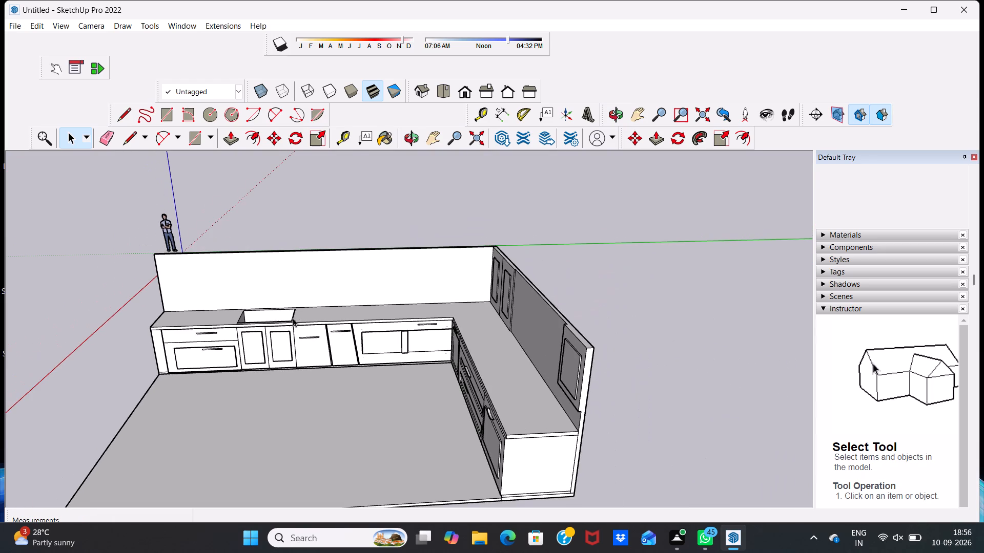
Draw a rectangle about 8' 3 3/16" wide and 3' 9 13/16" high on the long wall above the sink.
{"action": "scroll", "coordinate": [397, 283], "scroll_direction": "up", "scroll_amount": 3}
{"action": "scroll", "coordinate": [354, 287], "scroll_direction": "up", "scroll_amount": 2}
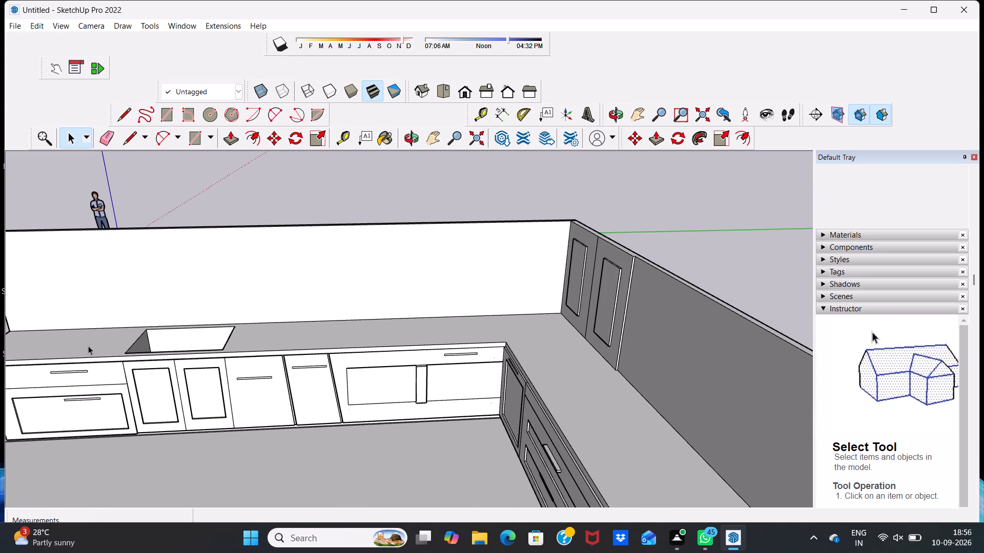
{"action": "left_click", "coordinate": [161, 114]}
{"action": "scroll", "coordinate": [162, 300], "scroll_direction": "up", "scroll_amount": 1}
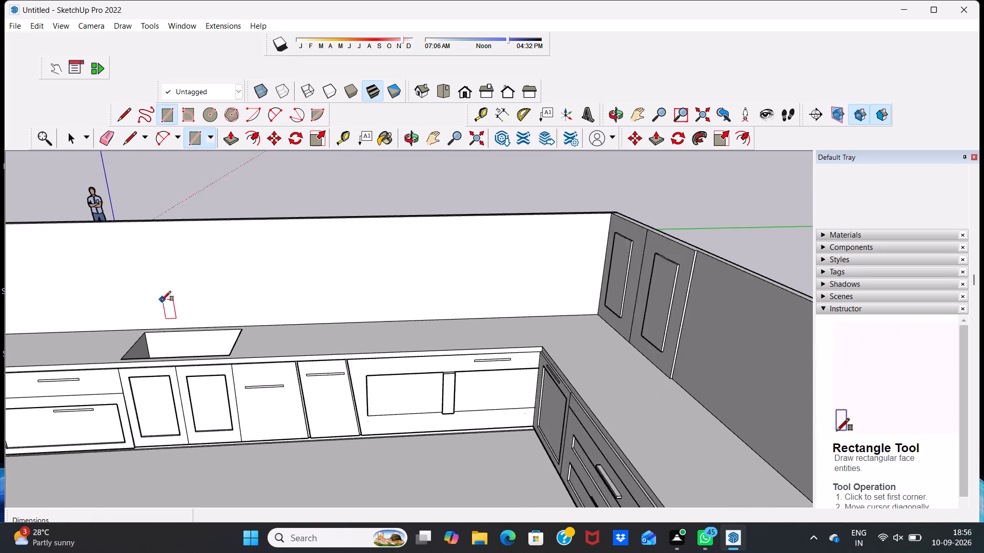
{"action": "scroll", "coordinate": [161, 301], "scroll_direction": "up", "scroll_amount": 5}
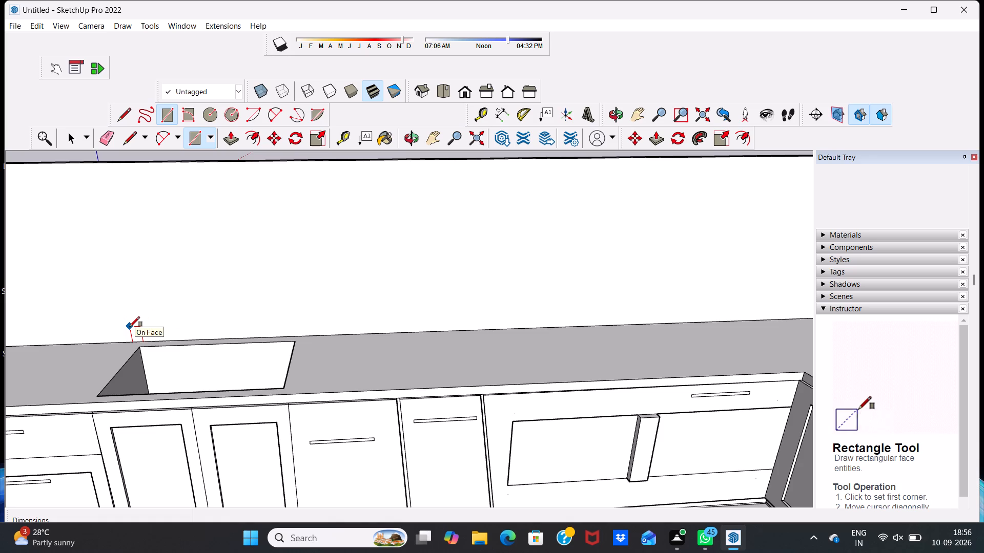
{"action": "left_click", "coordinate": [98, 309]}
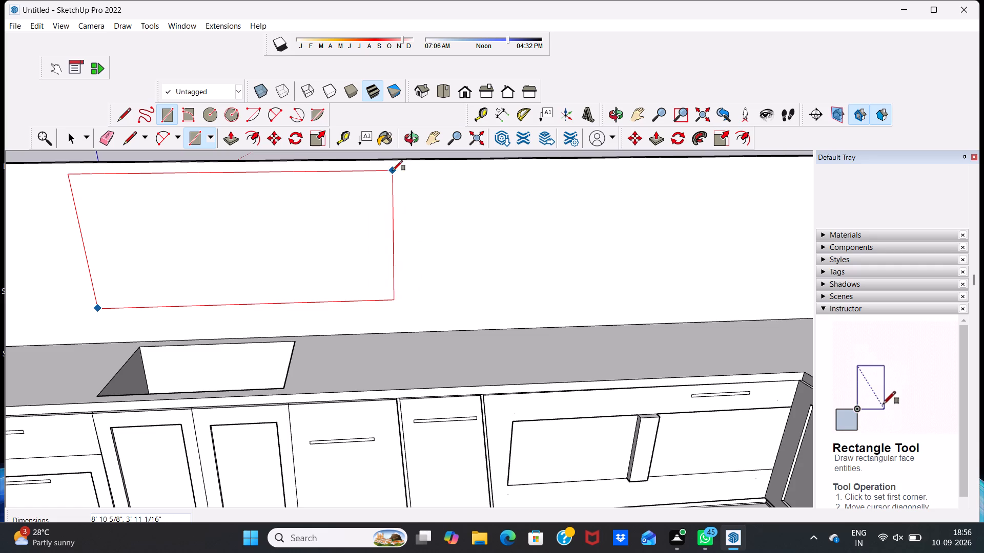
{"action": "left_click", "coordinate": [371, 175]}
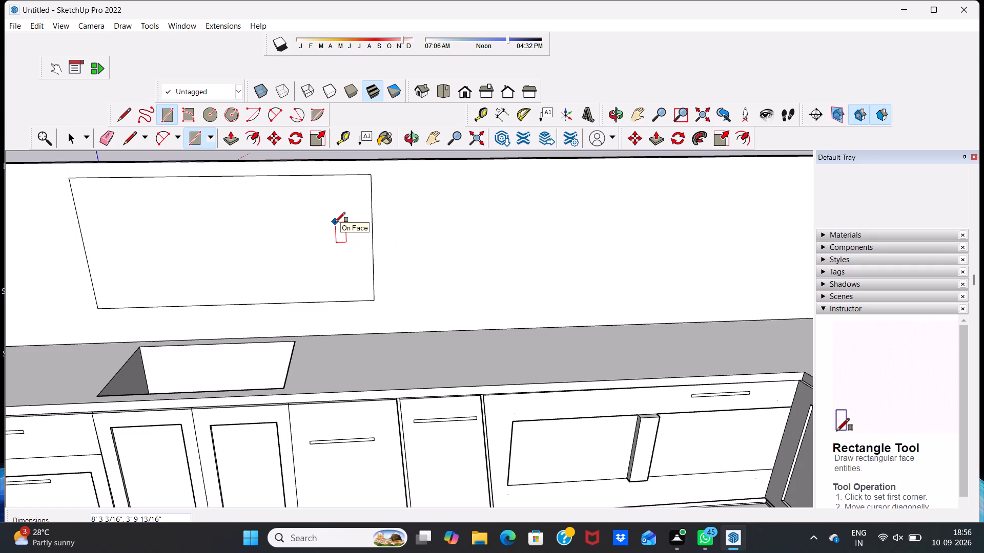
{"action": "key", "text": "space"}
{"action": "key", "text": "space"}
Divide the rectangle above the sink into two panels with a vertical line about 3' 9 13/16" long.
{"action": "scroll", "coordinate": [335, 222], "scroll_direction": "down", "scroll_amount": 4}
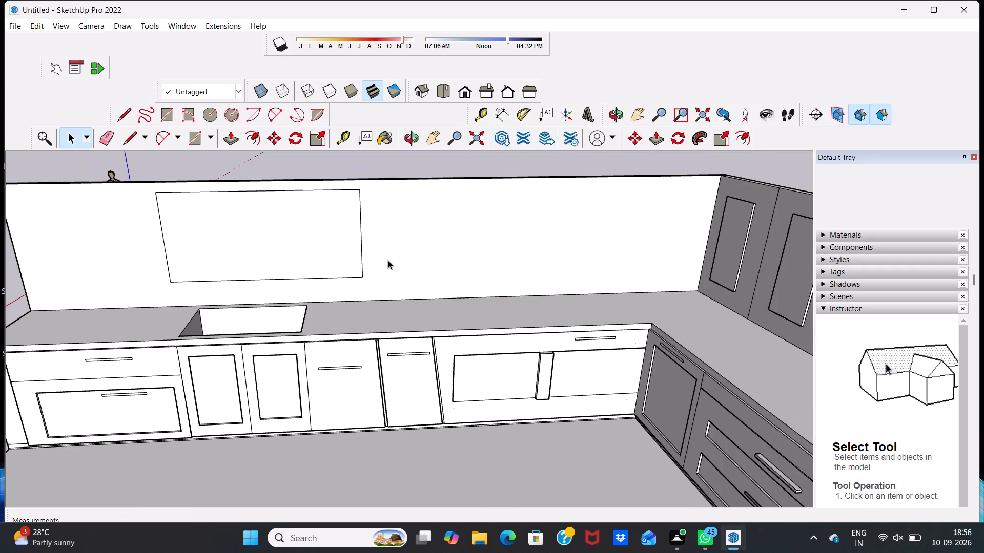
{"action": "middle_click_drag", "start_coordinate": [417, 271], "coordinate": [509, 240]}
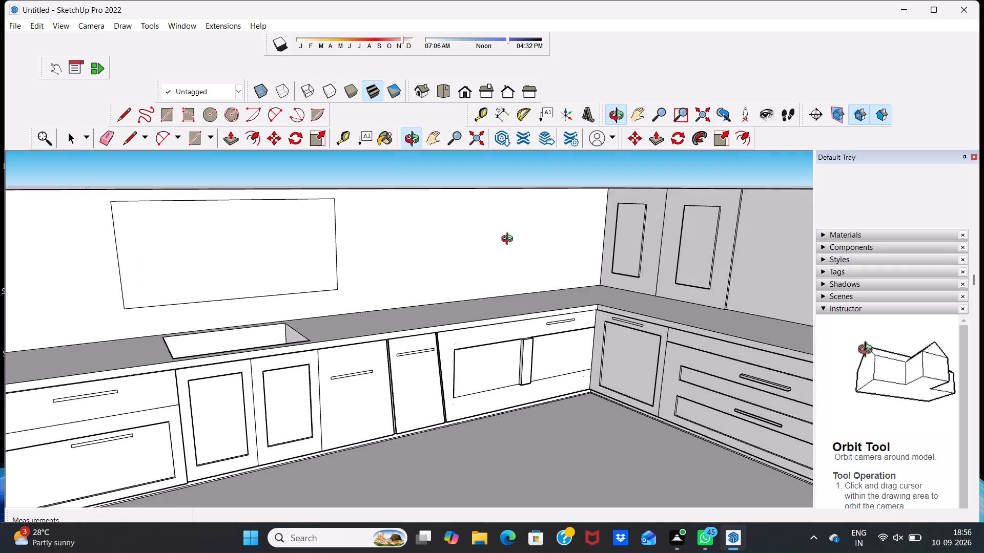
{"action": "middle_click_drag", "start_coordinate": [509, 240], "coordinate": [400, 364]}
{"action": "scroll", "coordinate": [295, 198], "scroll_direction": "up", "scroll_amount": 7}
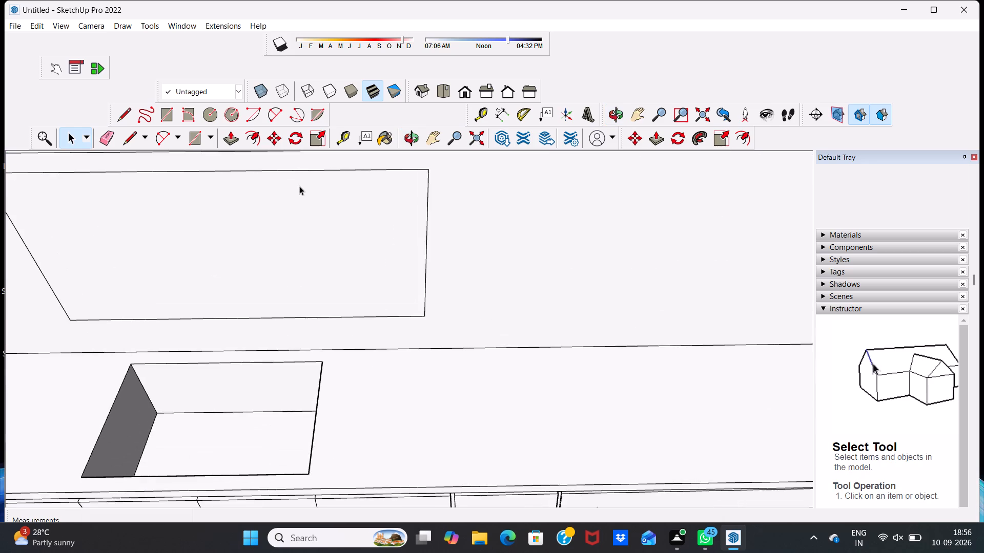
{"action": "scroll", "coordinate": [246, 212], "scroll_direction": "up", "scroll_amount": 4}
{"action": "scroll", "coordinate": [239, 207], "scroll_direction": "down", "scroll_amount": 9}
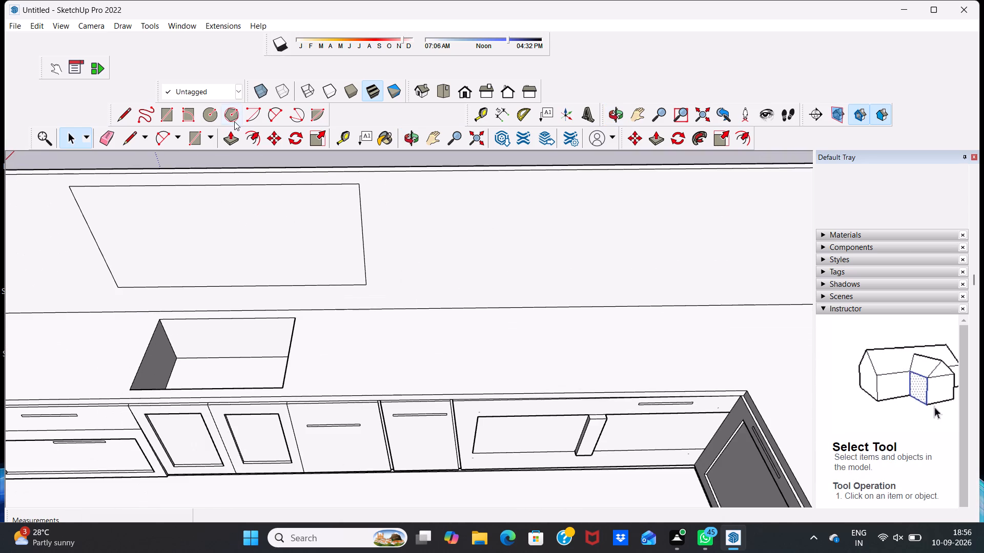
{"action": "left_click_drag", "start_coordinate": [125, 110], "coordinate": [130, 110]}
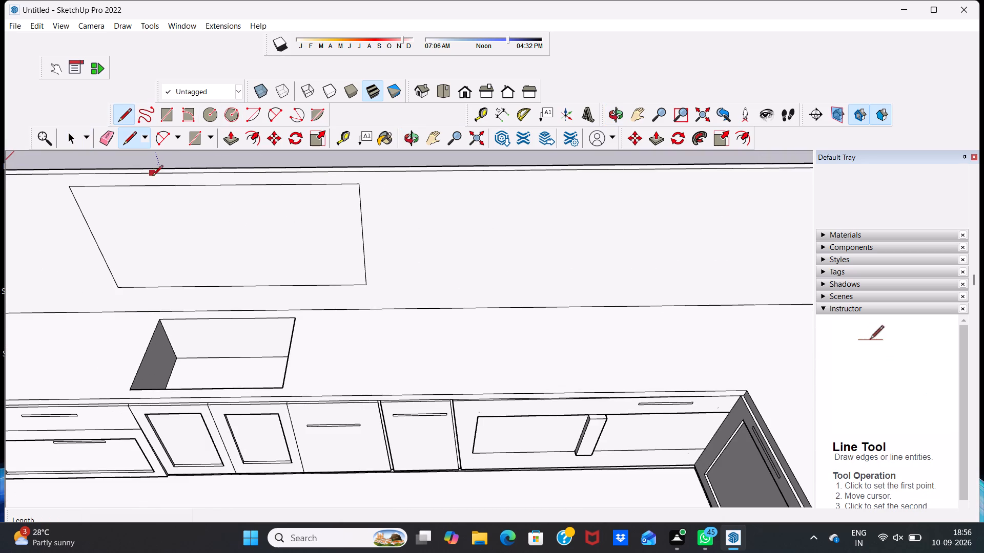
{"action": "left_click", "coordinate": [200, 185]}
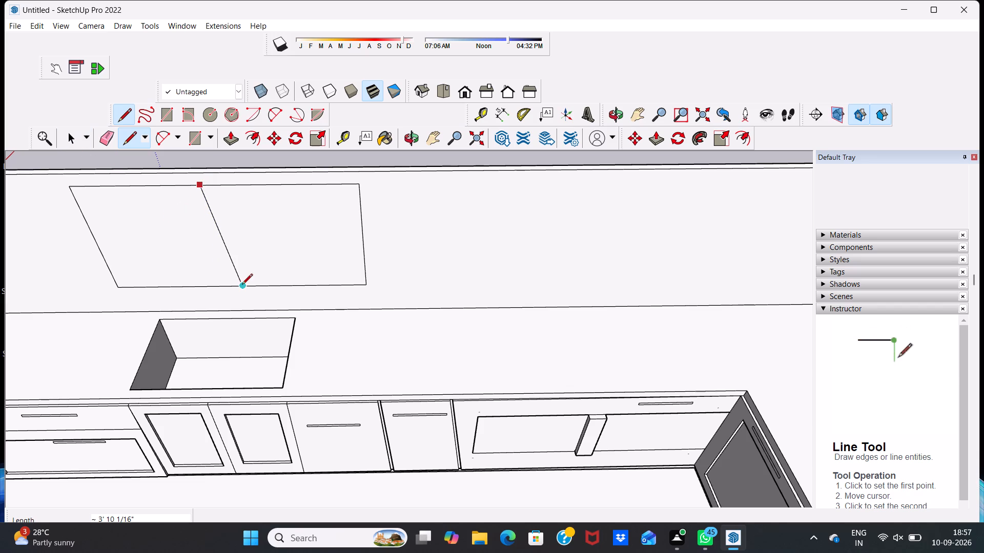
{"action": "scroll", "coordinate": [239, 274], "scroll_direction": "up", "scroll_amount": 4}
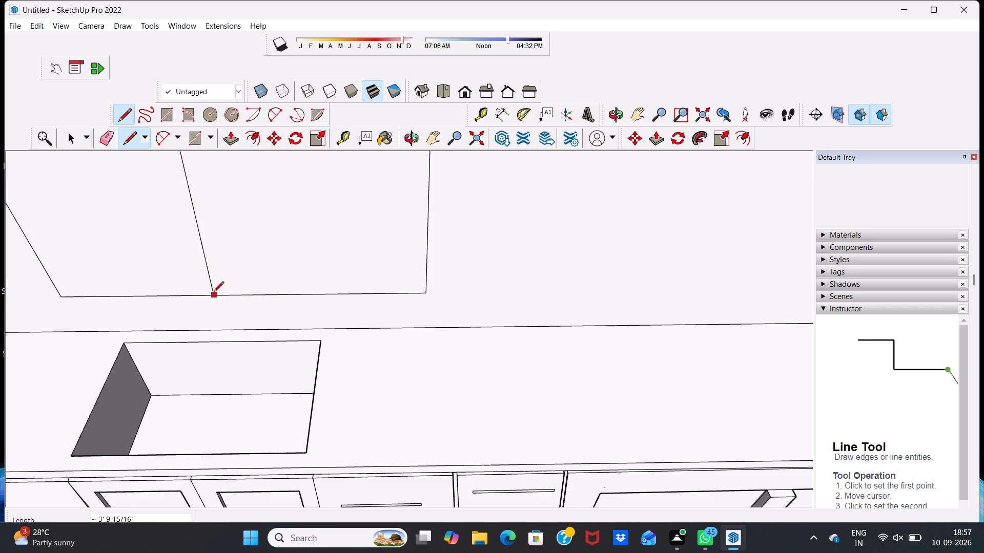
{"action": "scroll", "coordinate": [212, 288], "scroll_direction": "down", "scroll_amount": 8}
{"action": "scroll", "coordinate": [196, 275], "scroll_direction": "up", "scroll_amount": 1}
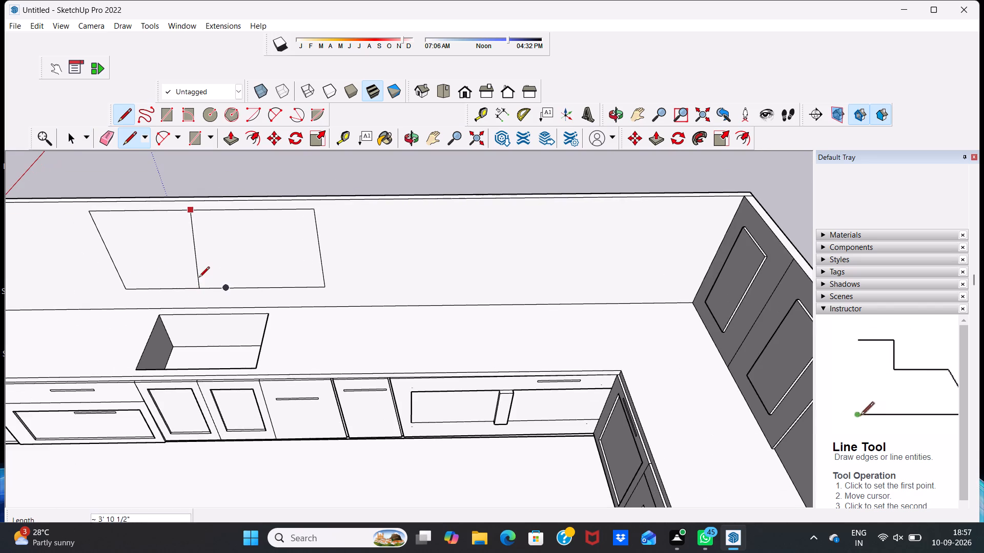
{"action": "scroll", "coordinate": [199, 278], "scroll_direction": "up", "scroll_amount": 4}
{"action": "middle_click_drag", "start_coordinate": [199, 279], "coordinate": [214, 158]}
{"action": "scroll", "coordinate": [207, 192], "scroll_direction": "up", "scroll_amount": 1}
{"action": "scroll", "coordinate": [200, 208], "scroll_direction": "down", "scroll_amount": 4}
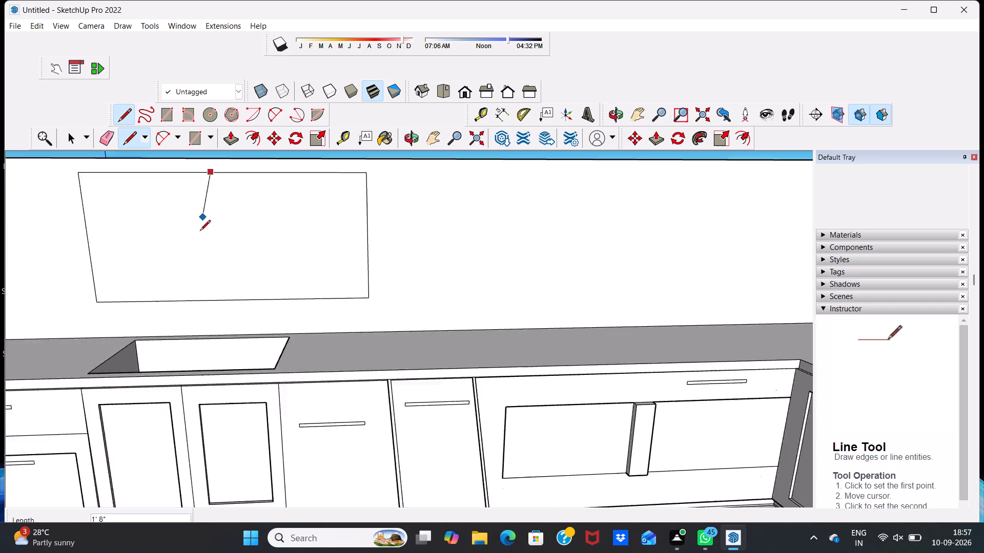
{"action": "scroll", "coordinate": [200, 231], "scroll_direction": "down", "scroll_amount": 1}
{"action": "scroll", "coordinate": [188, 211], "scroll_direction": "up", "scroll_amount": 1}
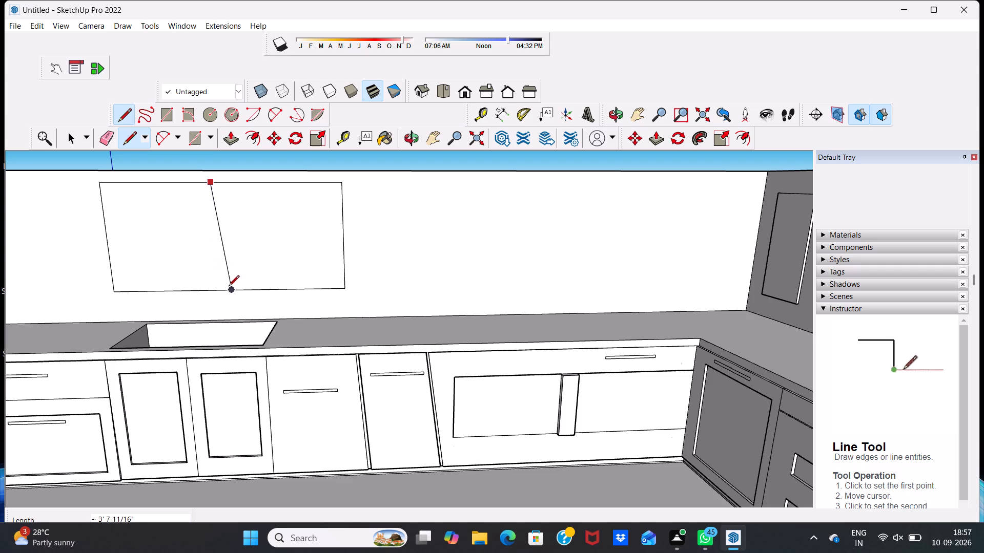
{"action": "left_click", "coordinate": [217, 290]}
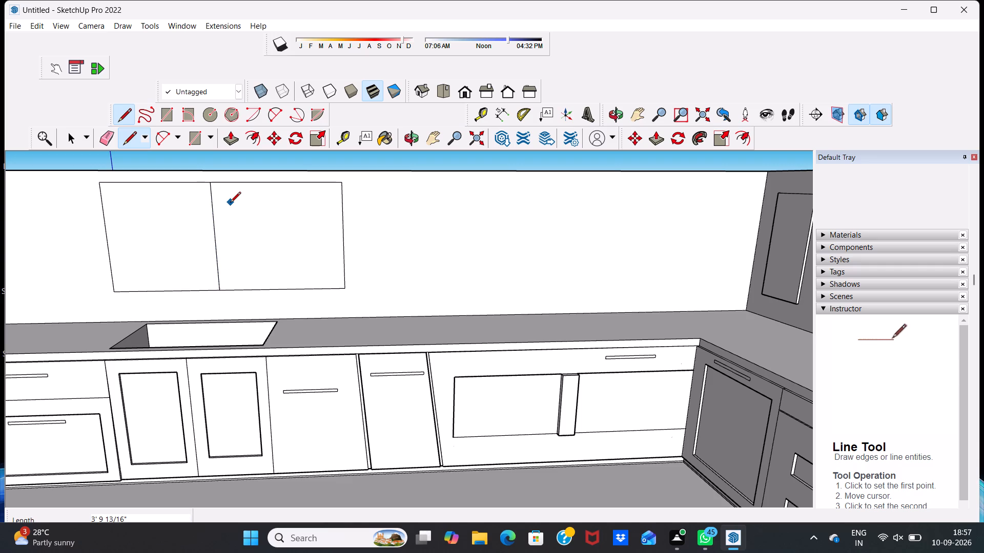
Offset the edges of the left panel above the sink inward by about 2 1/8".
{"action": "scroll", "coordinate": [236, 201], "scroll_direction": "up", "scroll_amount": 1}
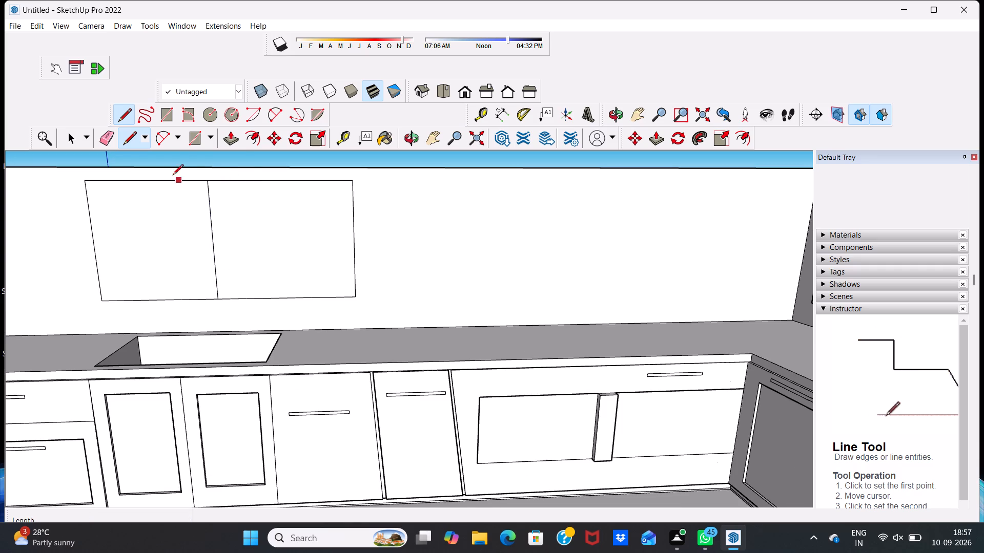
{"action": "left_click", "coordinate": [257, 136]}
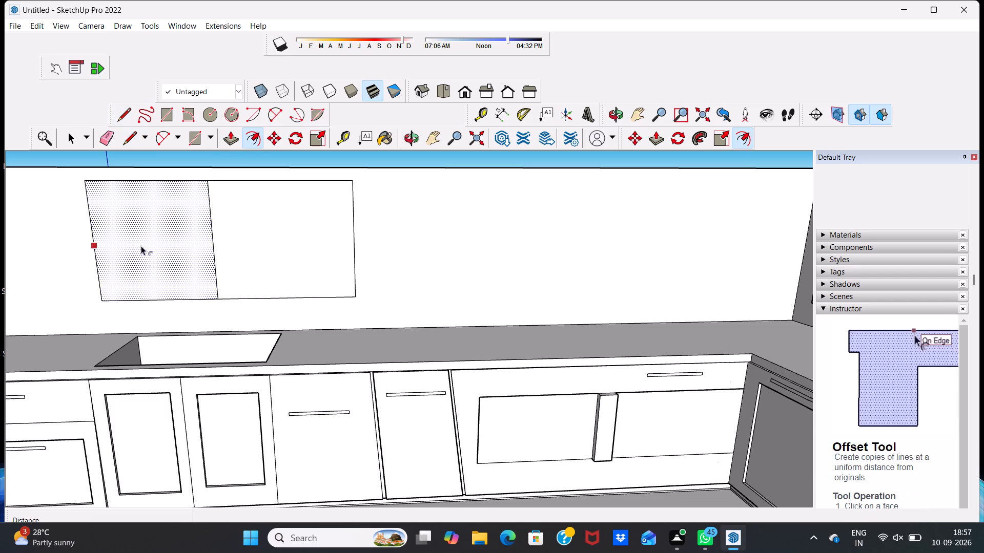
{"action": "left_click", "coordinate": [124, 250]}
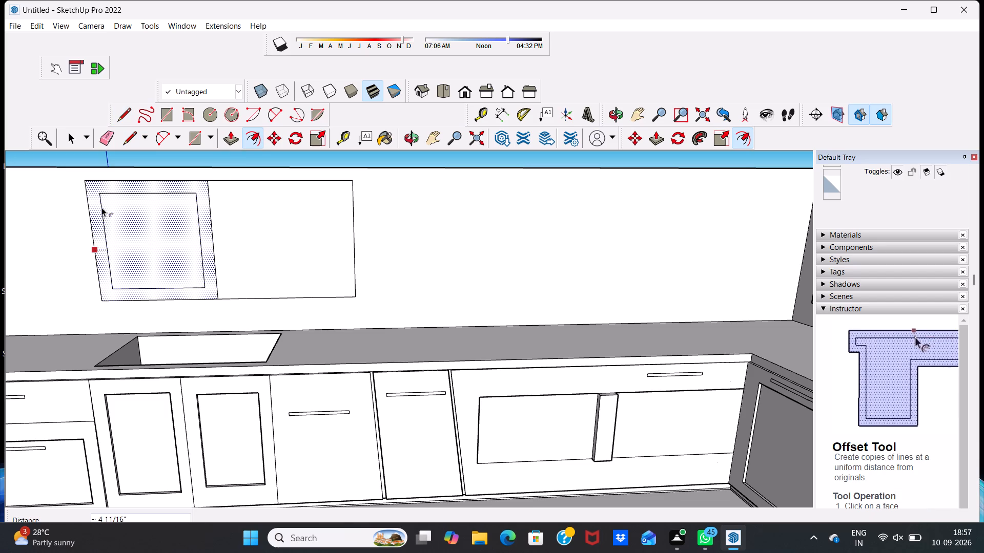
{"action": "scroll", "coordinate": [101, 207], "scroll_direction": "up", "scroll_amount": 5}
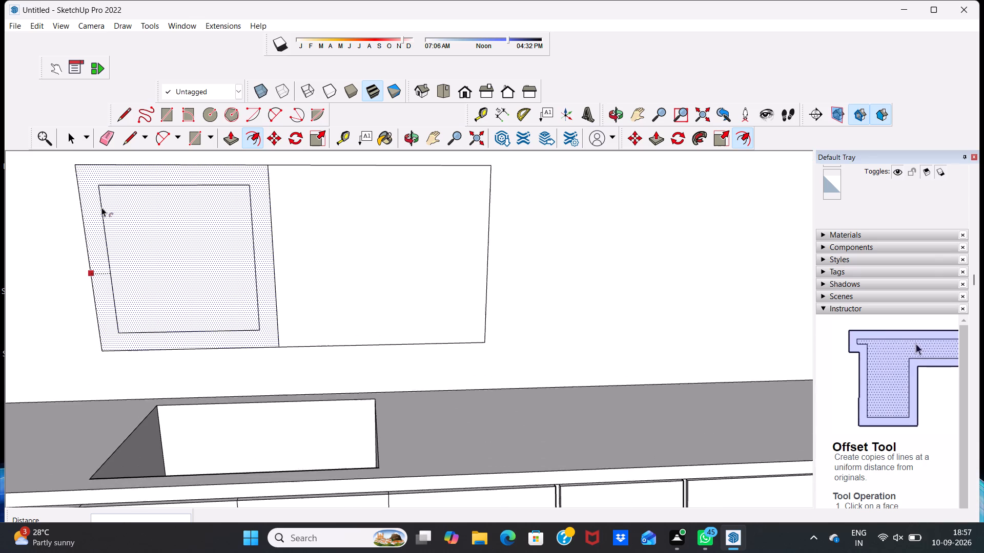
{"action": "scroll", "coordinate": [97, 204], "scroll_direction": "up", "scroll_amount": 5}
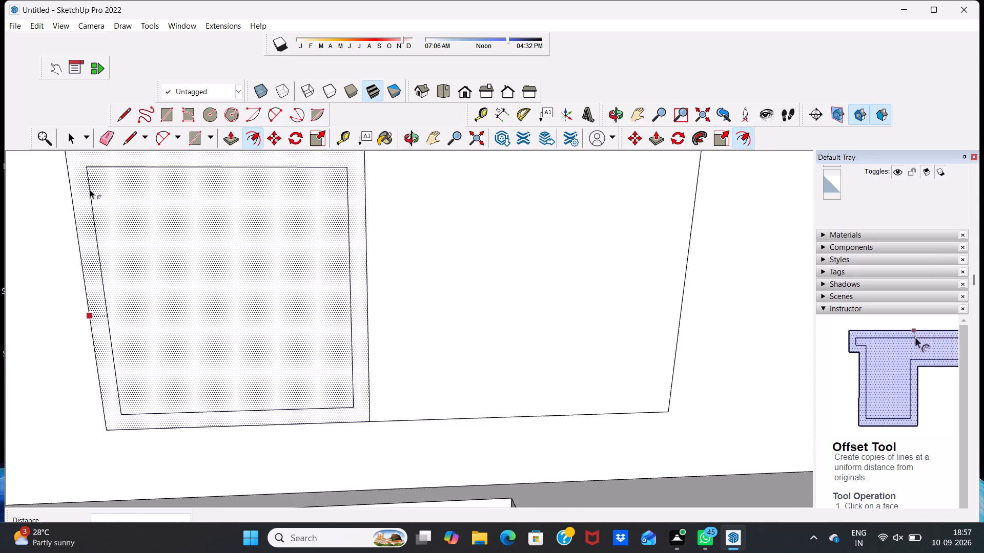
{"action": "scroll", "coordinate": [90, 189], "scroll_direction": "up", "scroll_amount": 2}
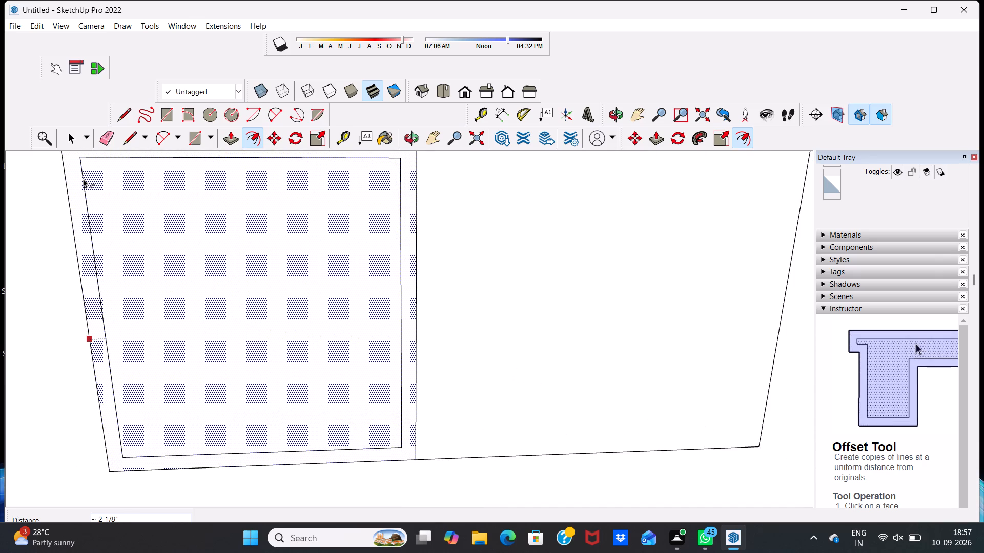
{"action": "left_click", "coordinate": [83, 179]}
Offset the edges of the right panel above the sink inward by about 2 1/2", then clear the selection.
{"action": "scroll", "coordinate": [496, 293], "scroll_direction": "down", "scroll_amount": 8}
{"action": "scroll", "coordinate": [485, 273], "scroll_direction": "up", "scroll_amount": 1}
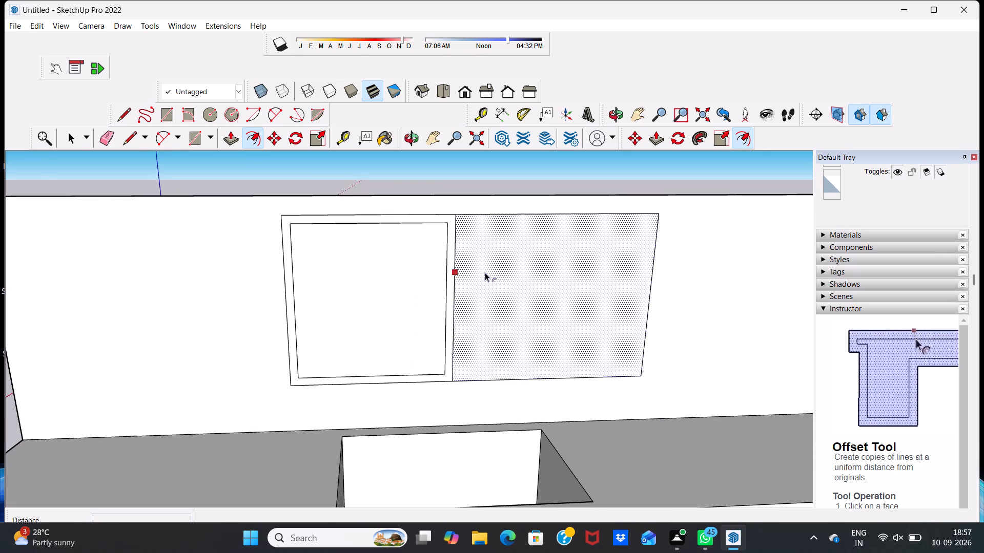
{"action": "left_click", "coordinate": [475, 282]}
{"action": "scroll", "coordinate": [472, 282], "scroll_direction": "up", "scroll_amount": 2}
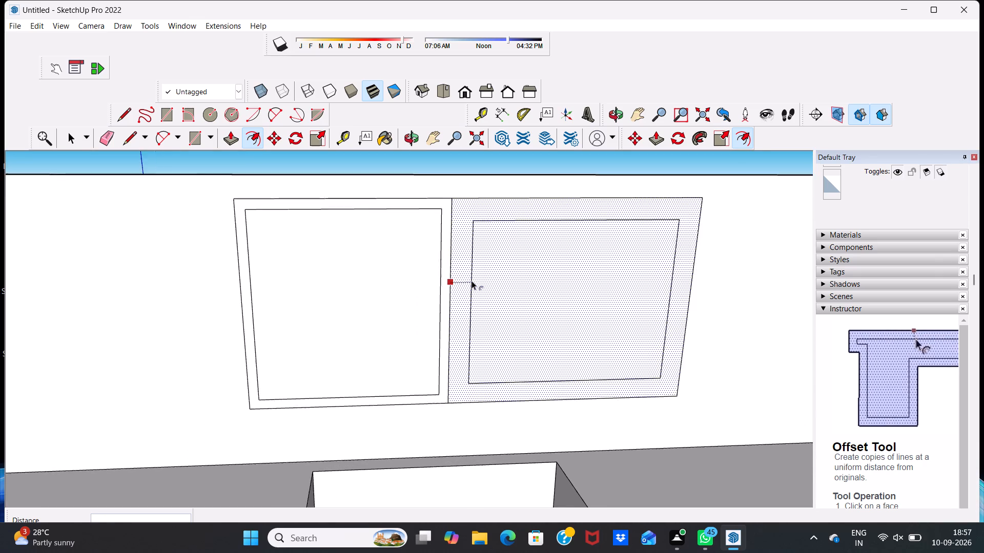
{"action": "scroll", "coordinate": [471, 281], "scroll_direction": "up", "scroll_amount": 2}
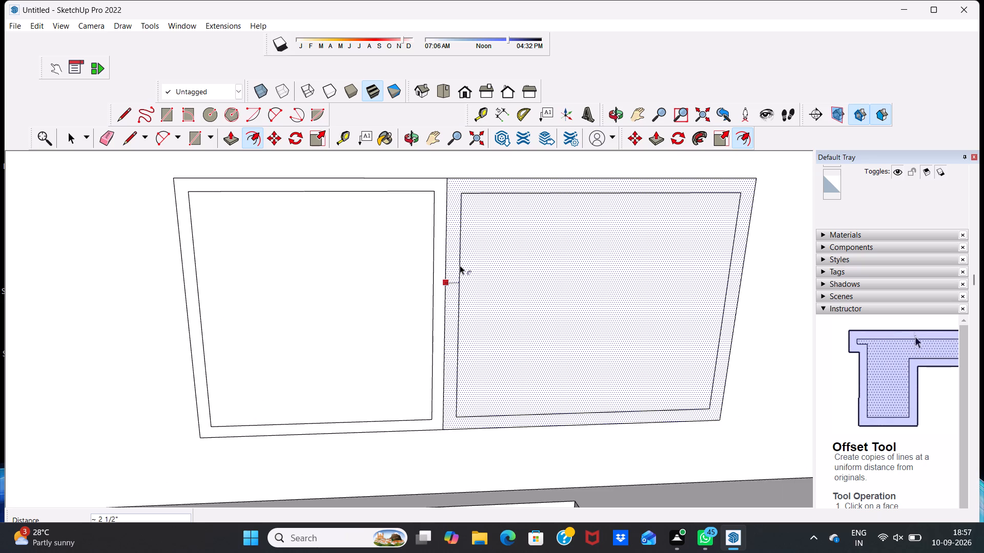
{"action": "left_click", "coordinate": [459, 263]}
{"action": "scroll", "coordinate": [505, 329], "scroll_direction": "down", "scroll_amount": 5}
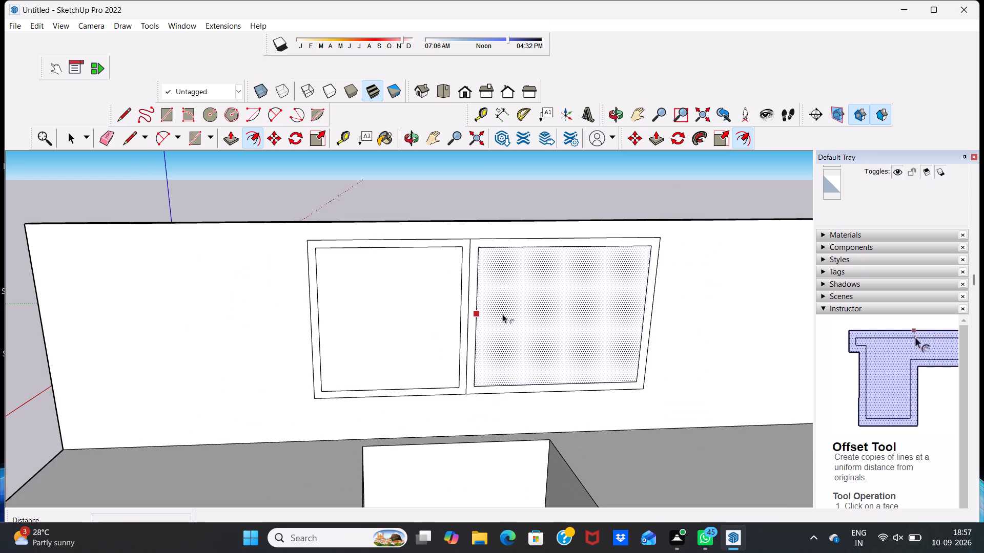
{"action": "key", "text": "space"}
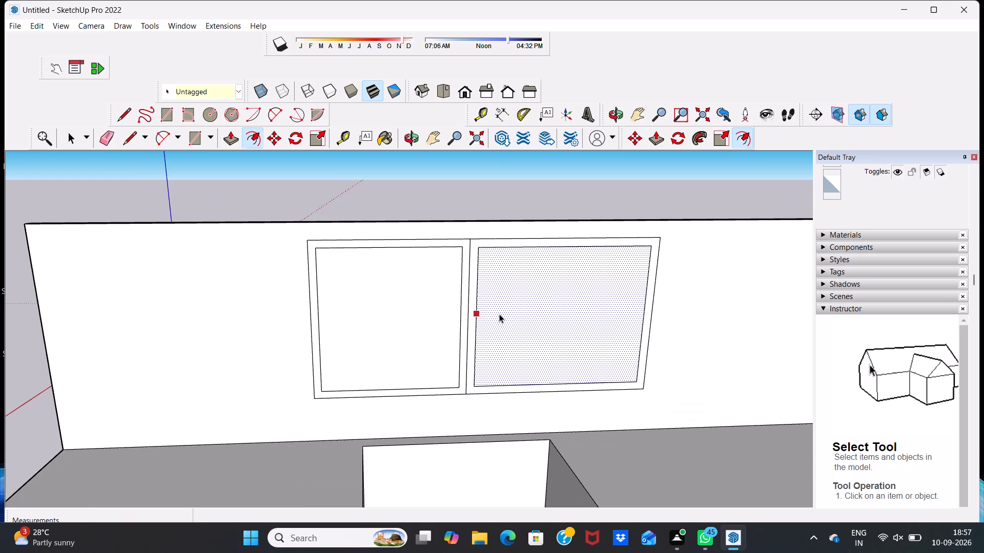
{"action": "scroll", "coordinate": [473, 311], "scroll_direction": "down", "scroll_amount": 5}
{"action": "left_click", "coordinate": [416, 206]}
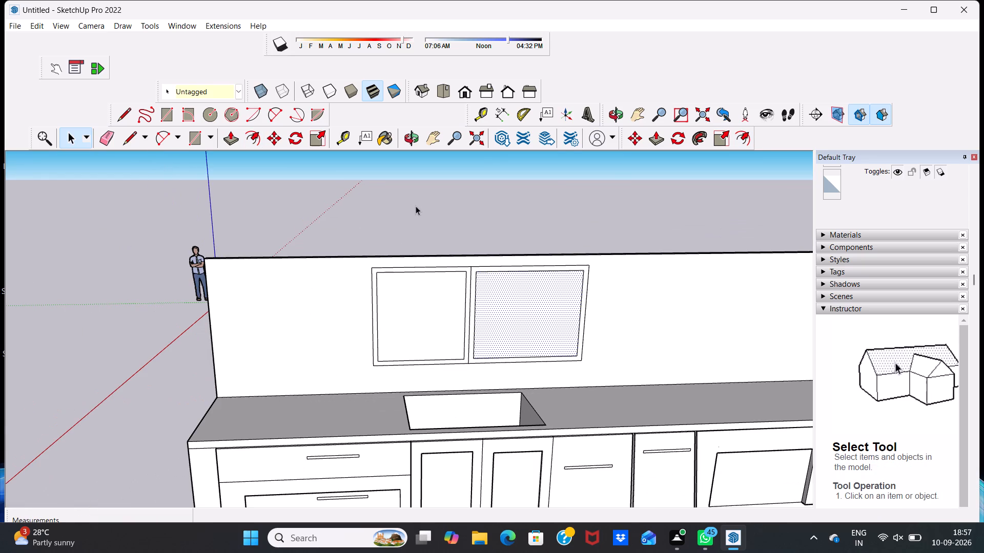
Divide the left panel's inset with a central vertical line about 3' 3 13/16" long, extended about 1 3/4" to the inset's top edge.
{"action": "scroll", "coordinate": [505, 336], "scroll_direction": "down", "scroll_amount": 6}
{"action": "scroll", "coordinate": [452, 296], "scroll_direction": "up", "scroll_amount": 3}
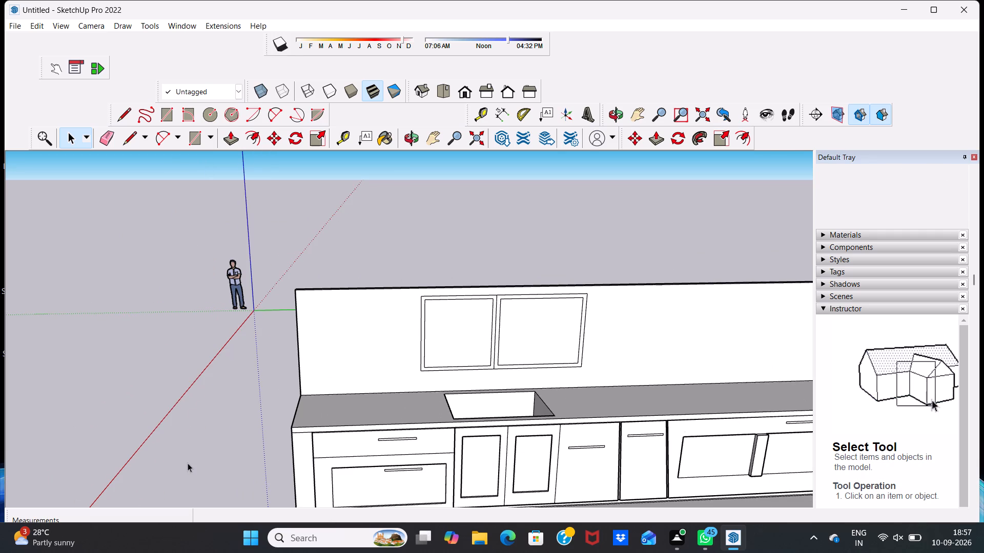
{"action": "scroll", "coordinate": [205, 443], "scroll_direction": "down", "scroll_amount": 1}
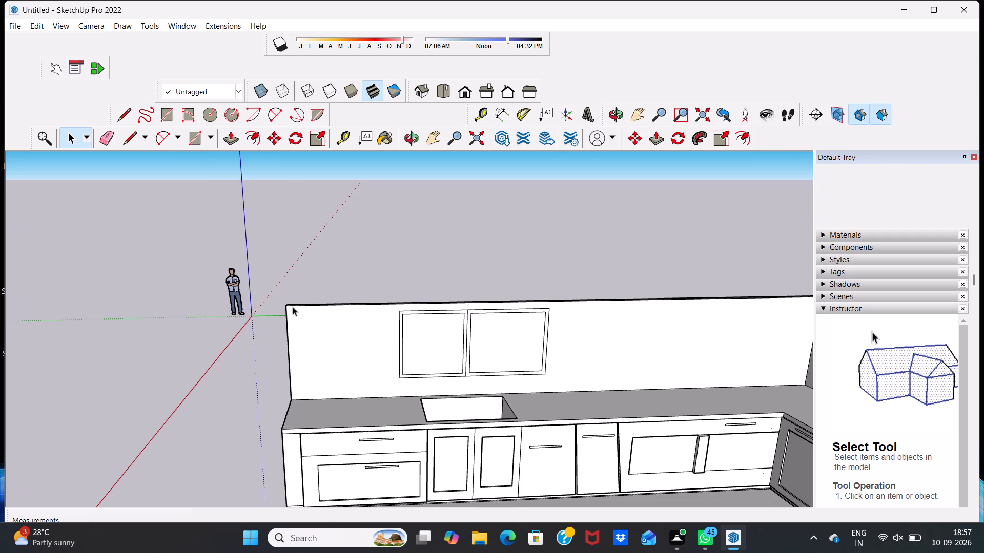
{"action": "left_click", "coordinate": [127, 138]}
{"action": "scroll", "coordinate": [373, 288], "scroll_direction": "up", "scroll_amount": 2}
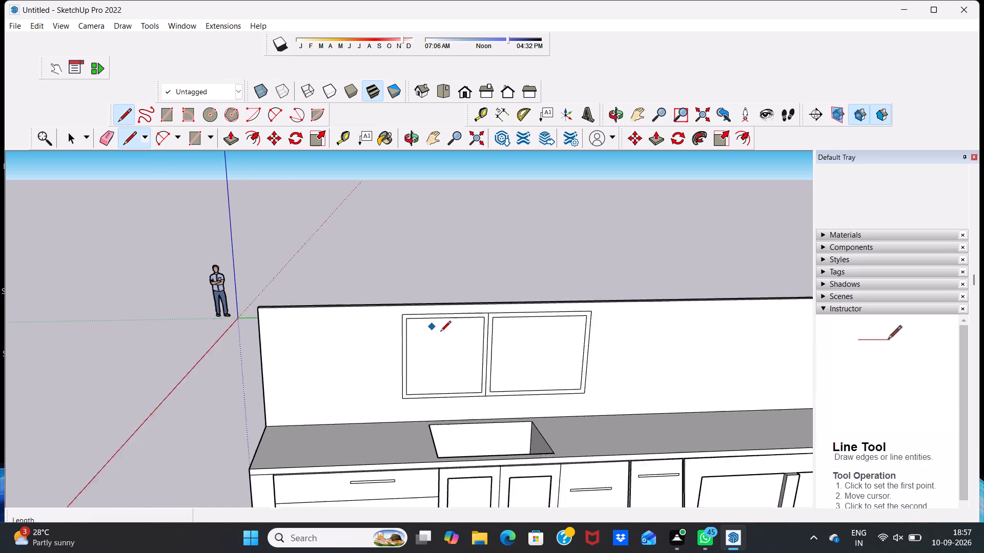
{"action": "scroll", "coordinate": [440, 332], "scroll_direction": "up", "scroll_amount": 7}
{"action": "scroll", "coordinate": [452, 353], "scroll_direction": "down", "scroll_amount": 6}
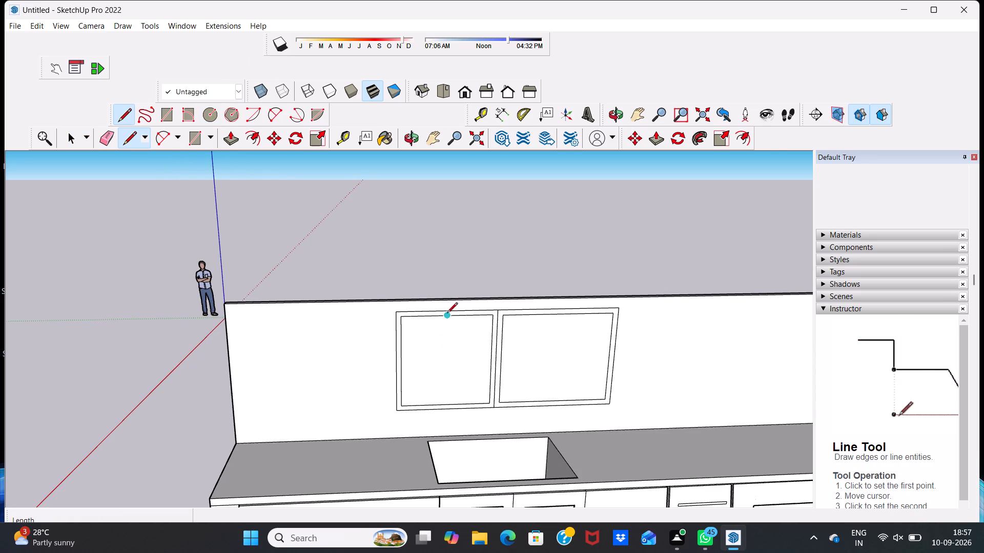
{"action": "left_click", "coordinate": [444, 320]}
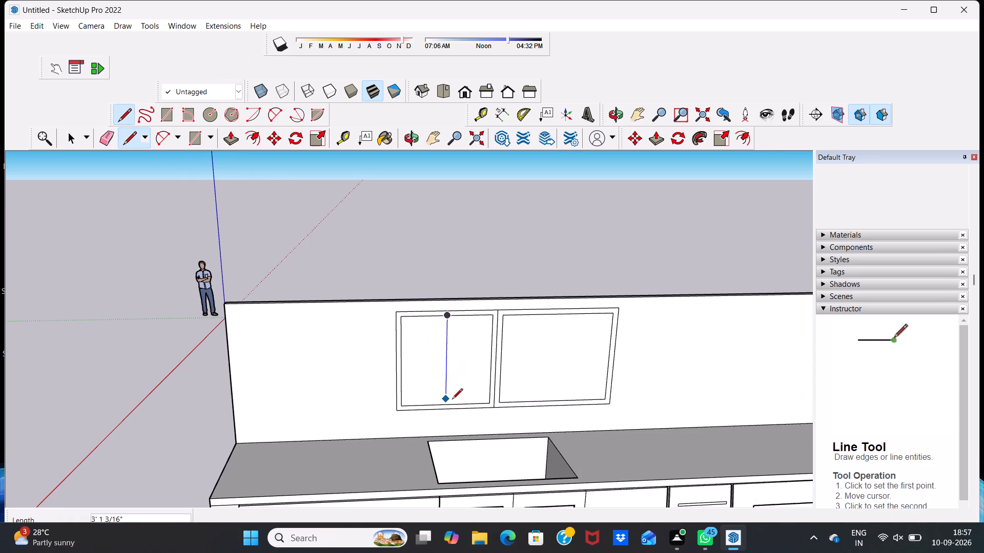
{"action": "left_click", "coordinate": [452, 402]}
{"action": "scroll", "coordinate": [453, 320], "scroll_direction": "up", "scroll_amount": 5}
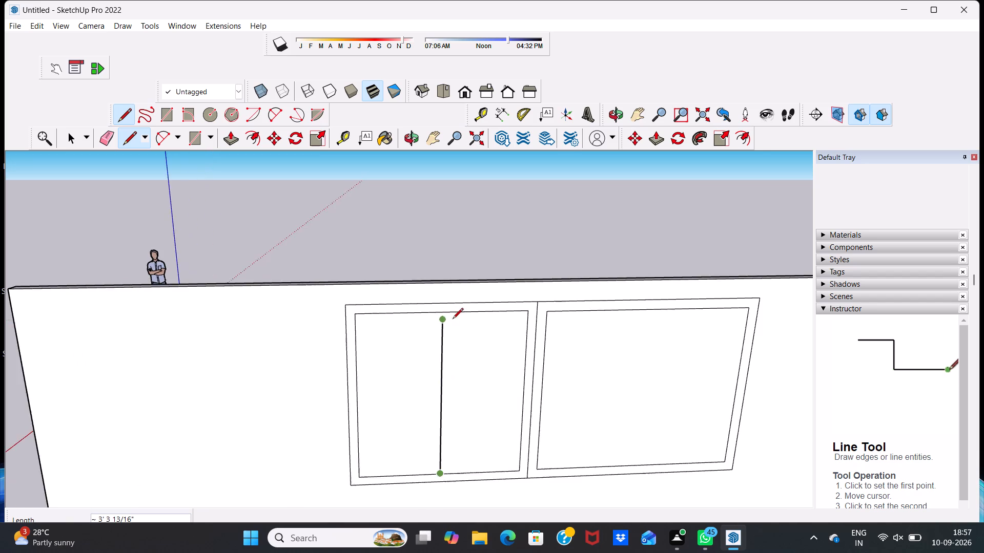
{"action": "scroll", "coordinate": [453, 320], "scroll_direction": "up", "scroll_amount": 7}
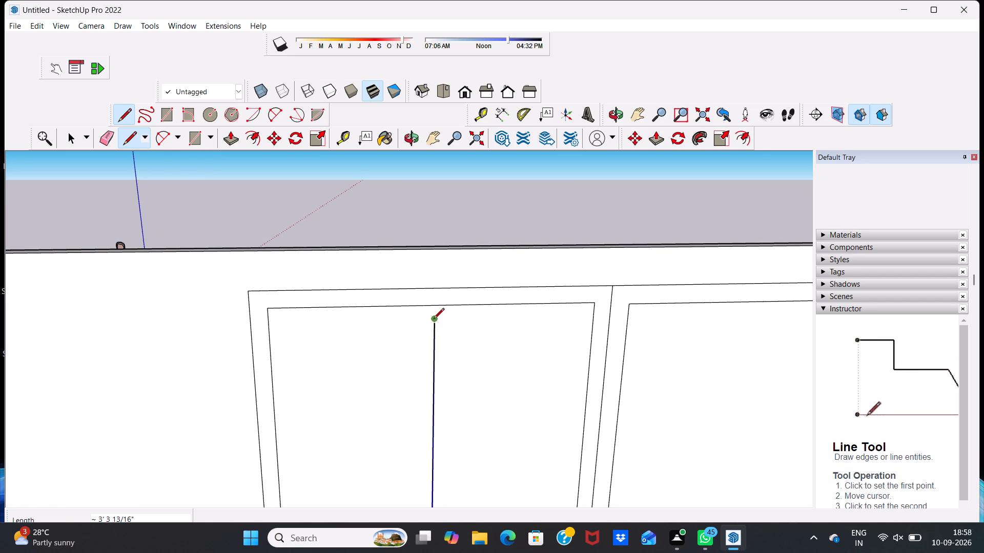
{"action": "left_click", "coordinate": [434, 320]}
{"action": "left_click", "coordinate": [436, 306]}
{"action": "scroll", "coordinate": [429, 313], "scroll_direction": "up", "scroll_amount": 3}
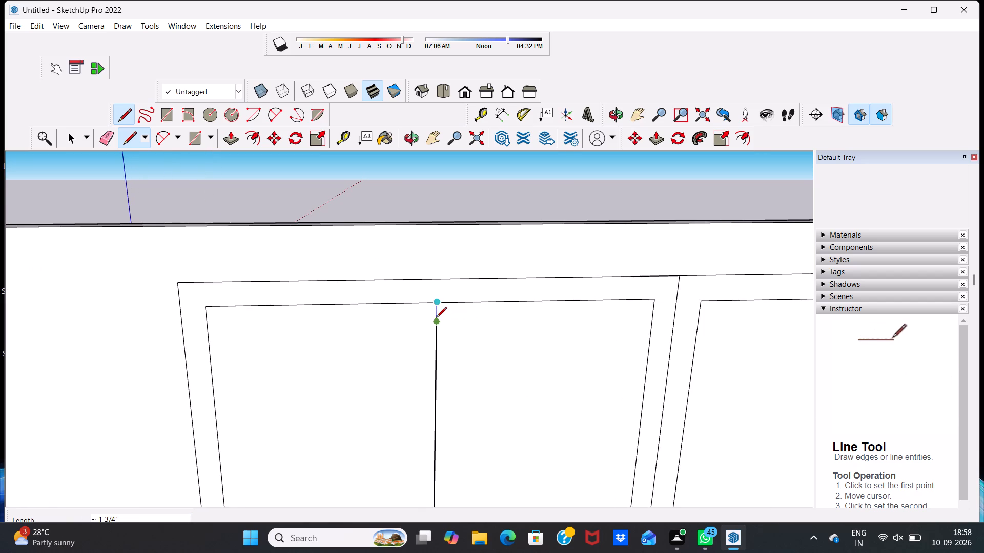
{"action": "left_click", "coordinate": [435, 321]}
Draw two horizontal lines about 3' 4 5/16" long across the left panel's inset, dividing it into three rows.
{"action": "scroll", "coordinate": [429, 358], "scroll_direction": "up", "scroll_amount": 2}
{"action": "scroll", "coordinate": [428, 357], "scroll_direction": "down", "scroll_amount": 12}
{"action": "scroll", "coordinate": [315, 430], "scroll_direction": "up", "scroll_amount": 6}
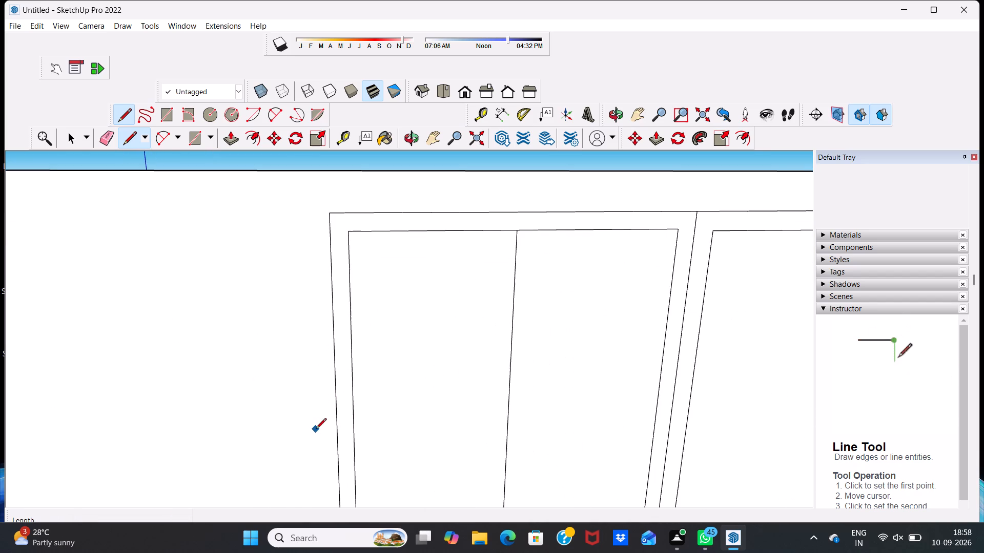
{"action": "left_click", "coordinate": [351, 318]}
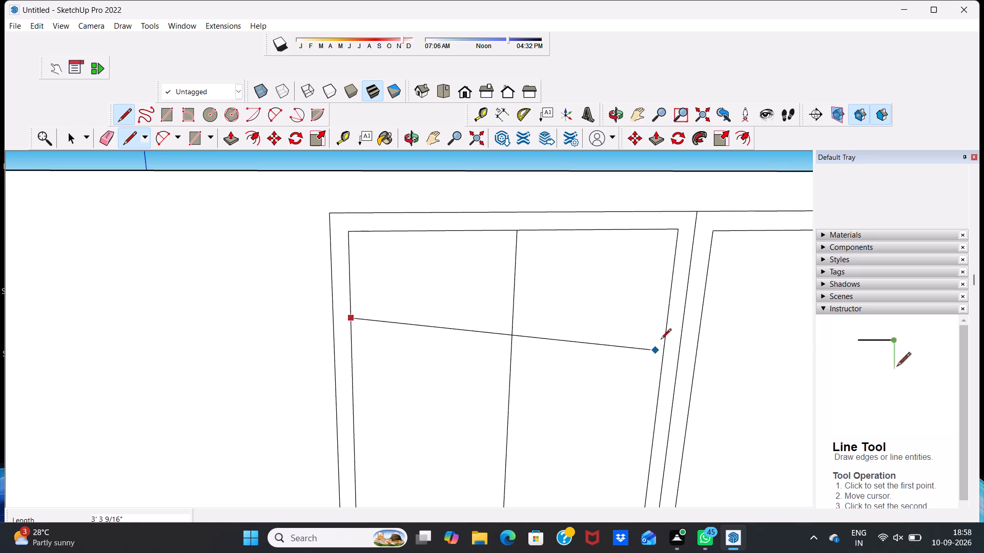
{"action": "scroll", "coordinate": [671, 327], "scroll_direction": "up", "scroll_amount": 4}
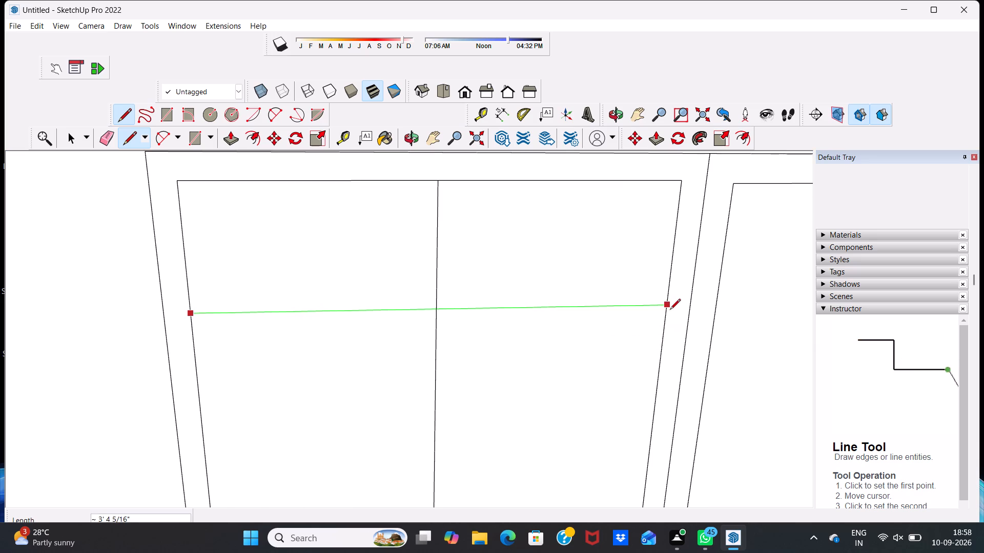
{"action": "left_click", "coordinate": [669, 309]}
{"action": "scroll", "coordinate": [572, 336], "scroll_direction": "down", "scroll_amount": 12}
{"action": "scroll", "coordinate": [511, 337], "scroll_direction": "up", "scroll_amount": 3}
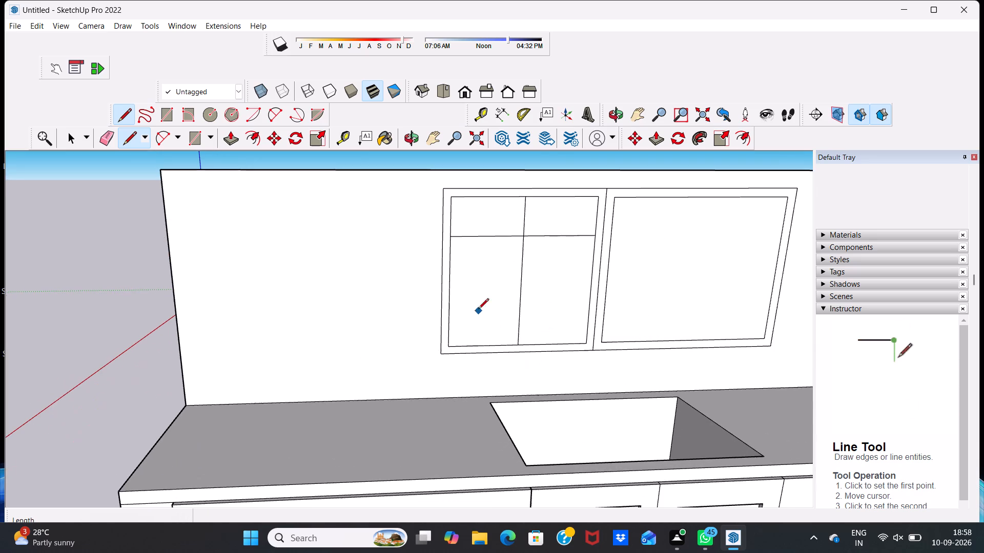
{"action": "left_click", "coordinate": [451, 291]}
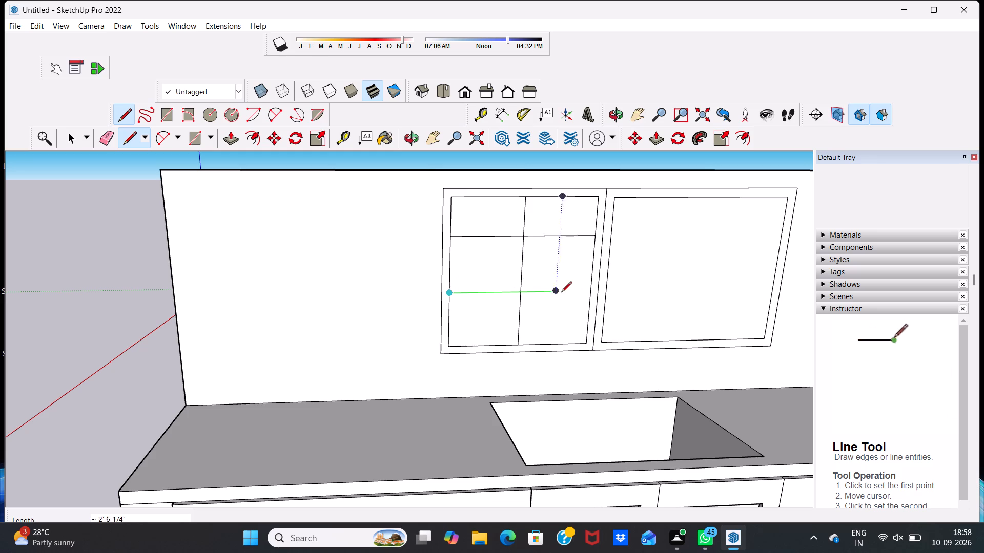
{"action": "left_click", "coordinate": [588, 296]}
Divide the right panel's inset in half with a vertical line about 3' 5 1/8" long from top to bottom edge.
{"action": "scroll", "coordinate": [589, 296], "scroll_direction": "down", "scroll_amount": 3}
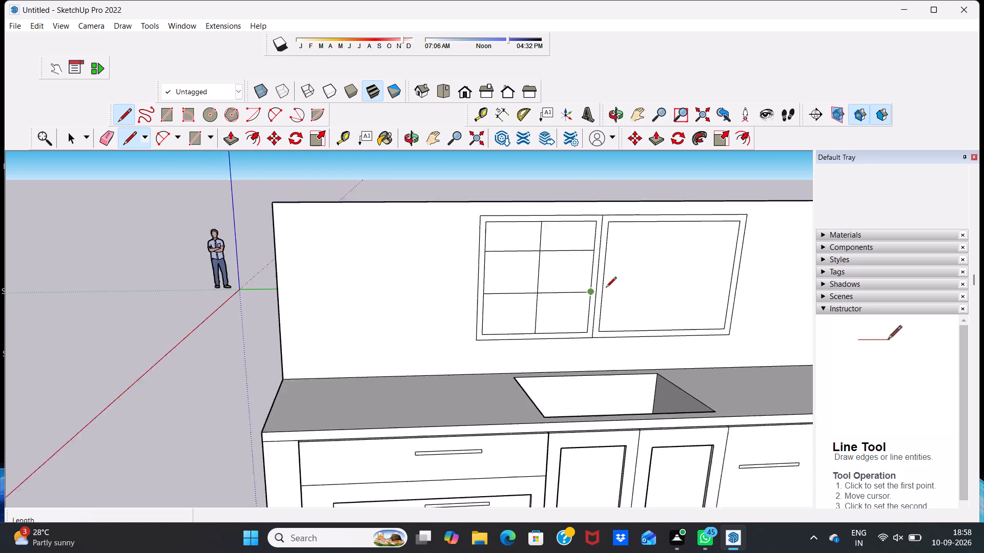
{"action": "scroll", "coordinate": [606, 288], "scroll_direction": "down", "scroll_amount": 2}
{"action": "scroll", "coordinate": [647, 252], "scroll_direction": "up", "scroll_amount": 4}
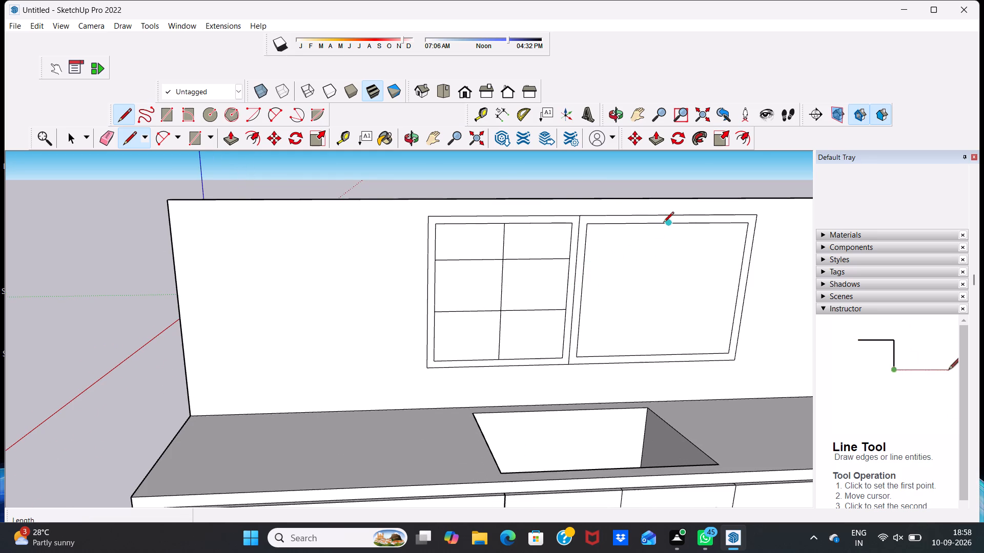
{"action": "left_click", "coordinate": [665, 225]}
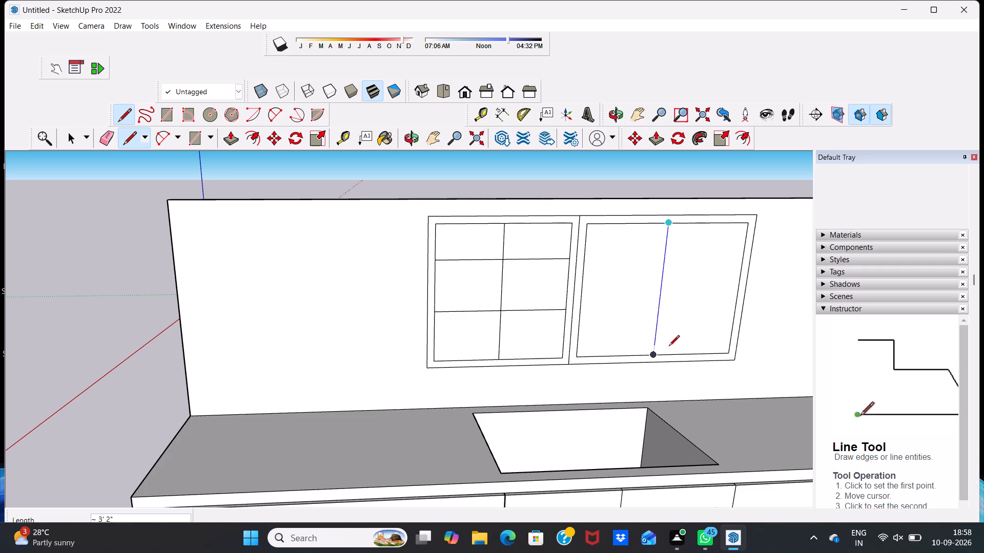
{"action": "scroll", "coordinate": [669, 347], "scroll_direction": "up", "scroll_amount": 9}
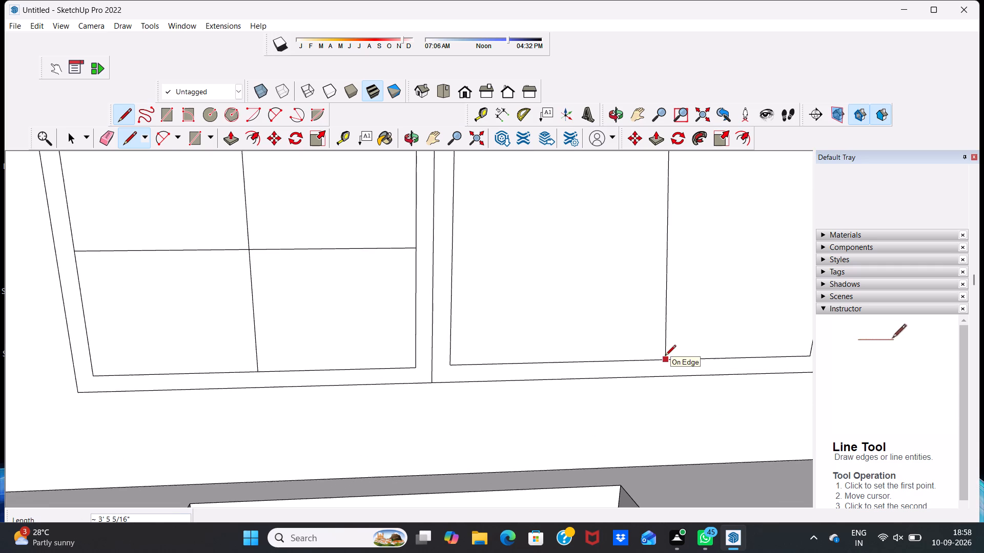
{"action": "scroll", "coordinate": [644, 361], "scroll_direction": "down", "scroll_amount": 6}
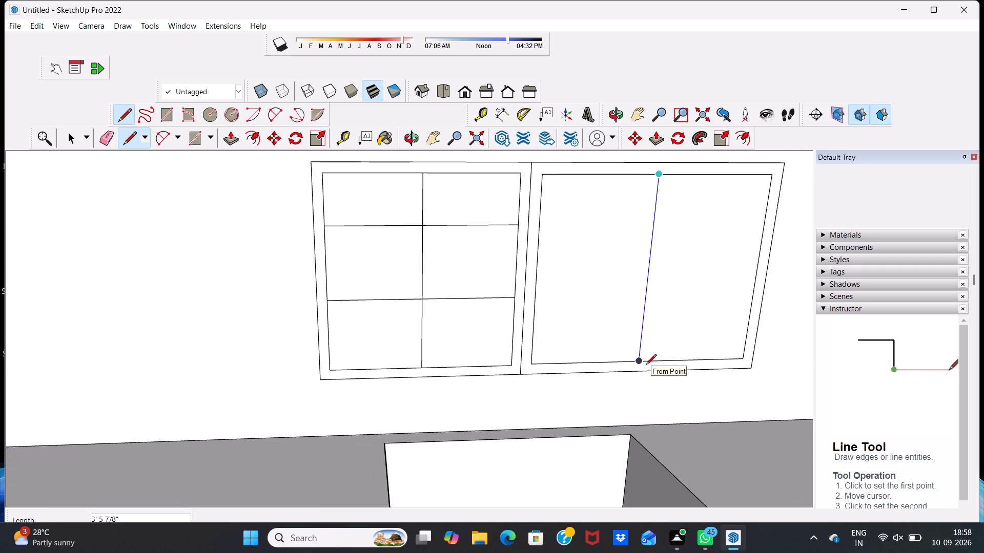
{"action": "left_click", "coordinate": [649, 363]}
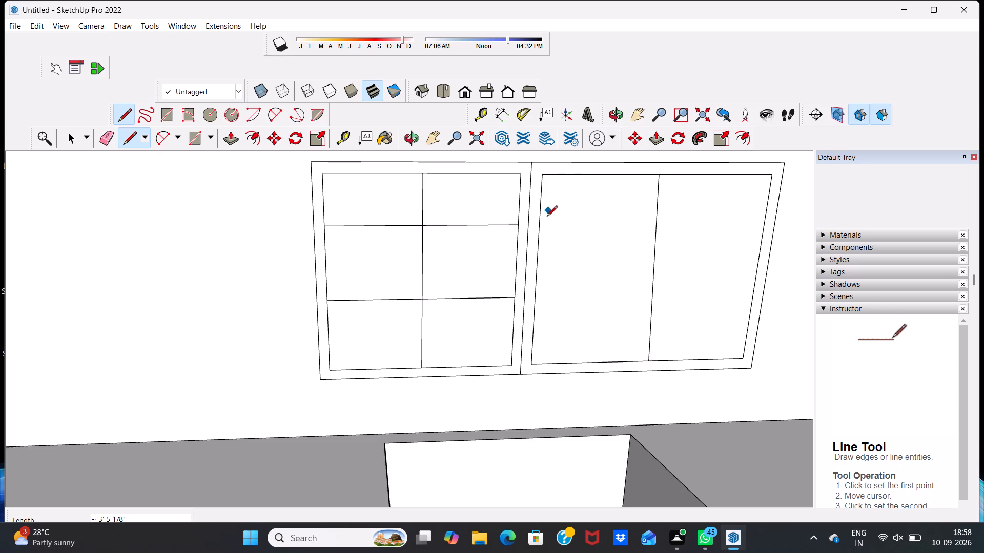
Draw two horizontal lines about 4' 1 13/16" long across the right panel's inset, dividing it into three rows.
{"action": "left_click", "coordinate": [539, 222]}
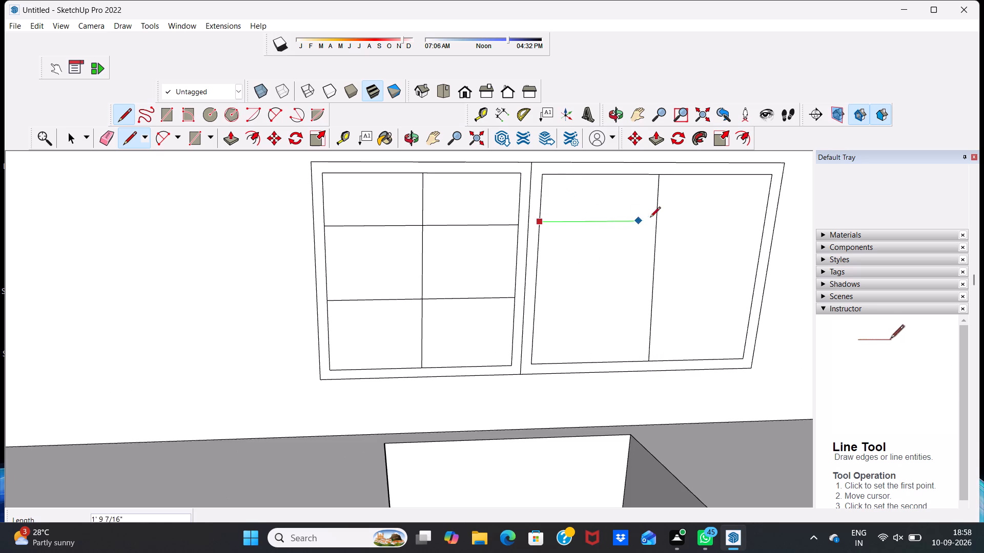
{"action": "left_click", "coordinate": [760, 225]}
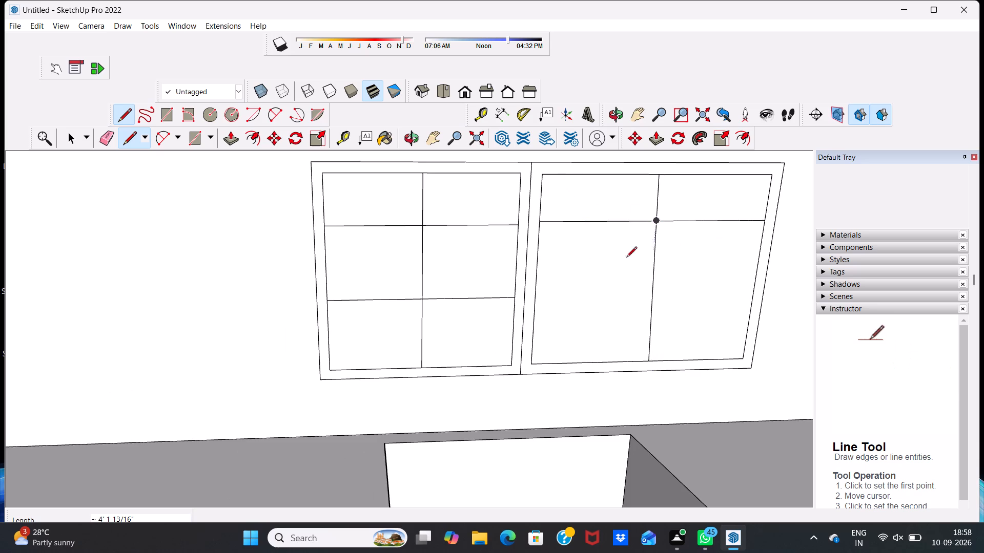
{"action": "left_click", "coordinate": [537, 294]}
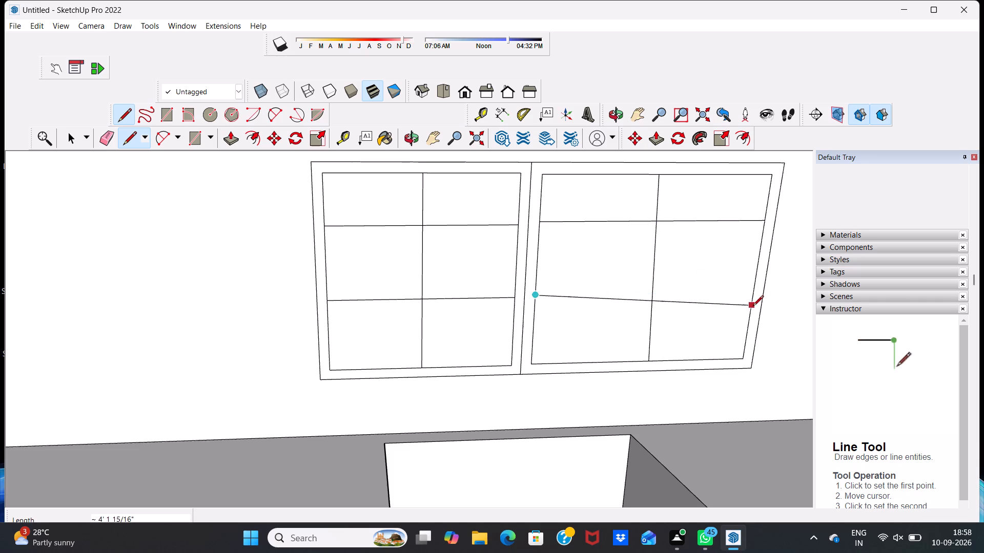
{"action": "left_click", "coordinate": [749, 297]}
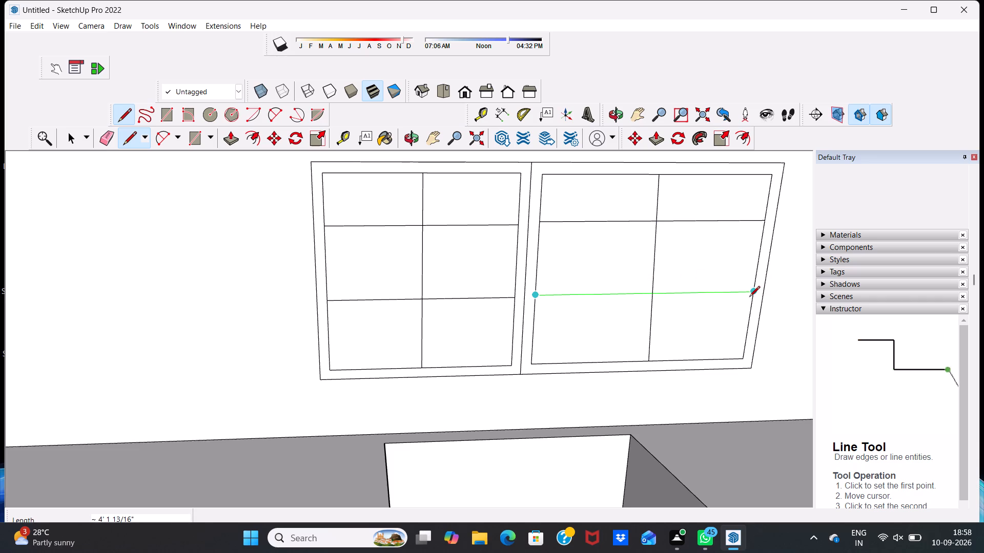
Delete the three pane faces in the left column of the left window panel's grid.
{"action": "scroll", "coordinate": [717, 183], "scroll_direction": "down", "scroll_amount": 8}
{"action": "scroll", "coordinate": [702, 225], "scroll_direction": "up", "scroll_amount": 1}
{"action": "scroll", "coordinate": [698, 232], "scroll_direction": "down", "scroll_amount": 4}
{"action": "left_click", "coordinate": [691, 246]}
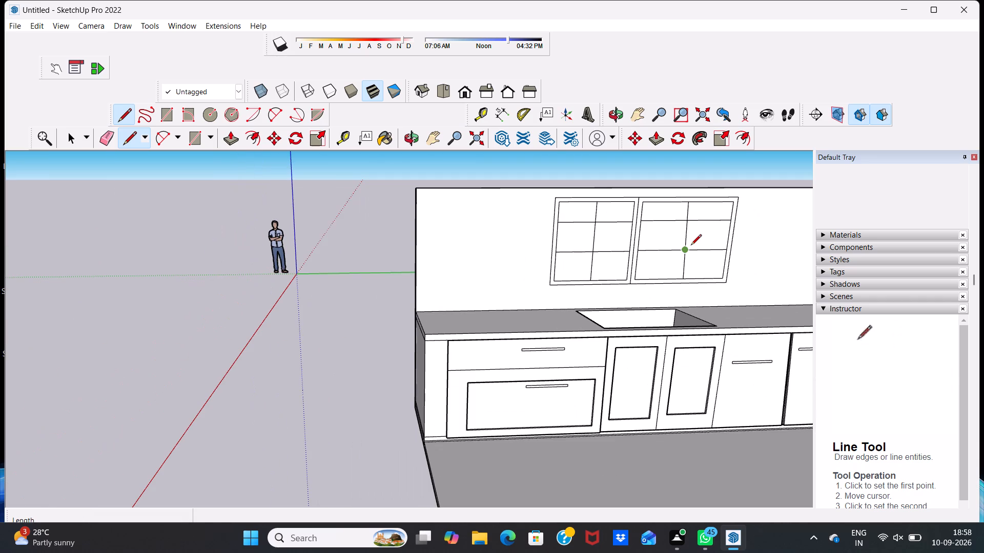
{"action": "key", "text": "space"}
{"action": "scroll", "coordinate": [431, 467], "scroll_direction": "down", "scroll_amount": 6}
{"action": "scroll", "coordinate": [370, 457], "scroll_direction": "up", "scroll_amount": 4}
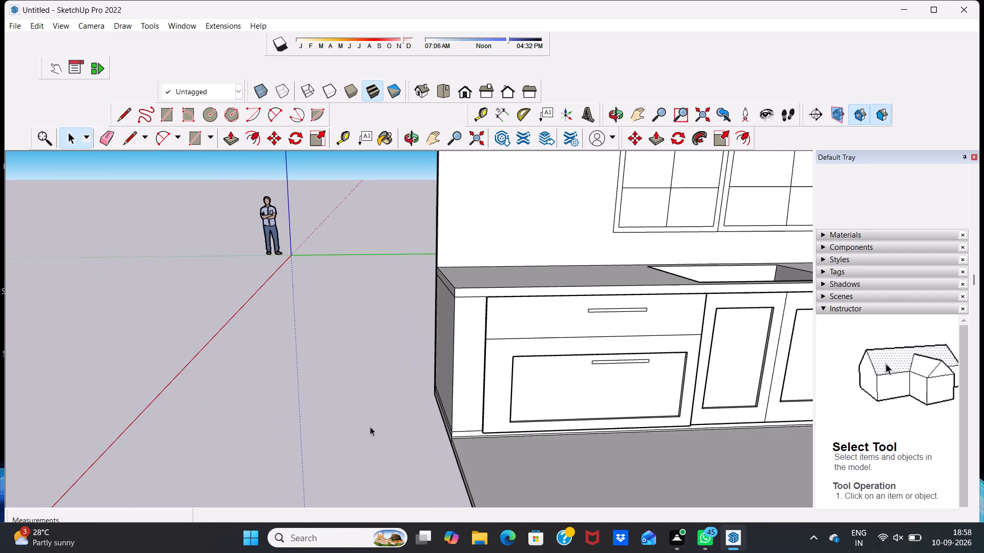
{"action": "scroll", "coordinate": [499, 294], "scroll_direction": "down", "scroll_amount": 6}
{"action": "middle_click_drag", "start_coordinate": [607, 221], "coordinate": [602, 303]}
{"action": "scroll", "coordinate": [634, 254], "scroll_direction": "up", "scroll_amount": 5}
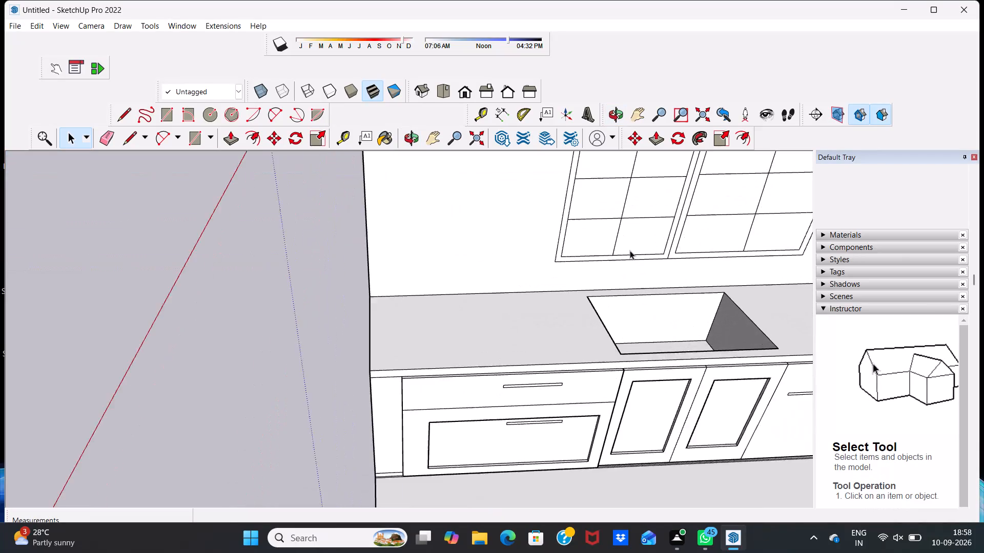
{"action": "scroll", "coordinate": [630, 250], "scroll_direction": "up", "scroll_amount": 1}
{"action": "scroll", "coordinate": [612, 197], "scroll_direction": "up", "scroll_amount": 1}
{"action": "left_click", "coordinate": [587, 193]}
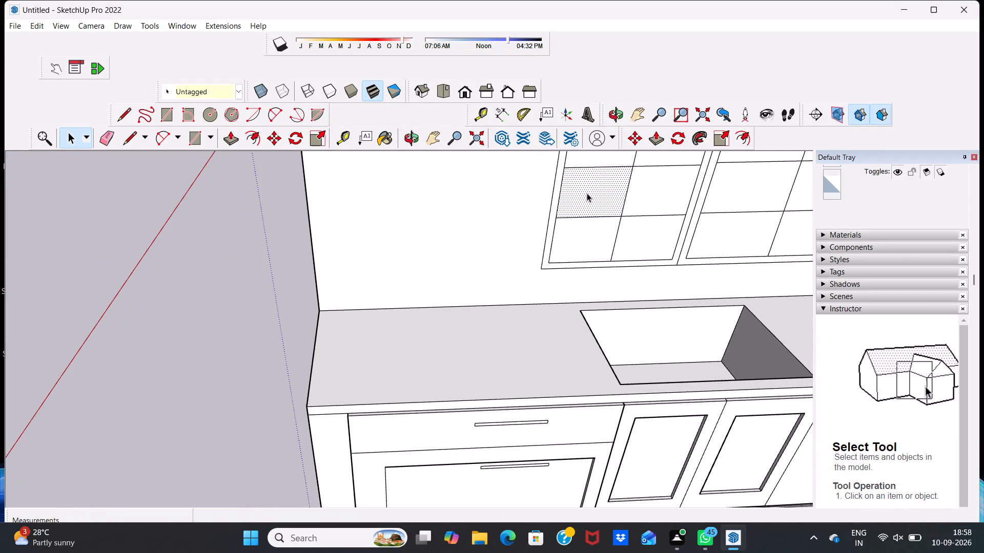
{"action": "key", "text": "Delete"}
{"action": "scroll", "coordinate": [587, 193], "scroll_direction": "down", "scroll_amount": 6}
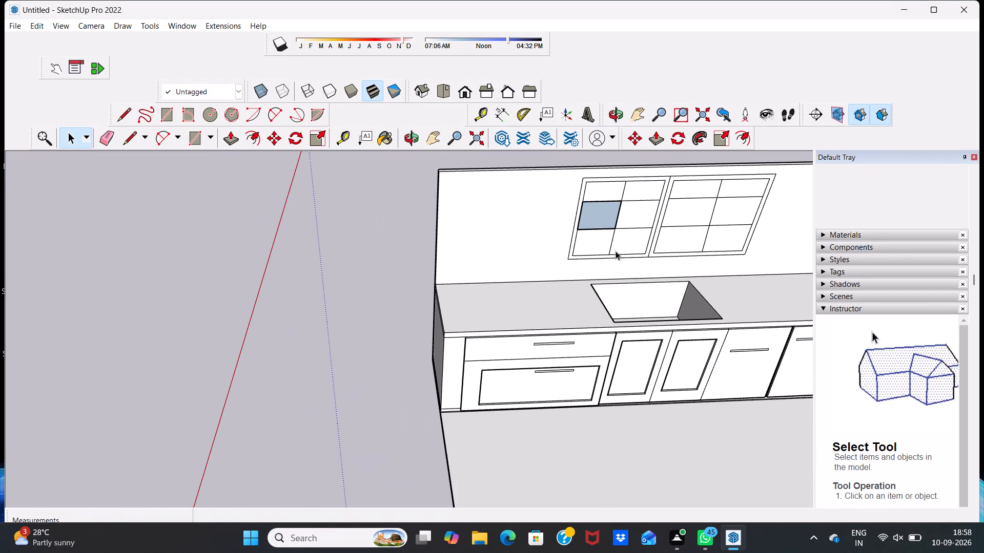
{"action": "middle_click_drag", "start_coordinate": [616, 251], "coordinate": [613, 259]}
{"action": "scroll", "coordinate": [613, 259], "scroll_direction": "up", "scroll_amount": 3}
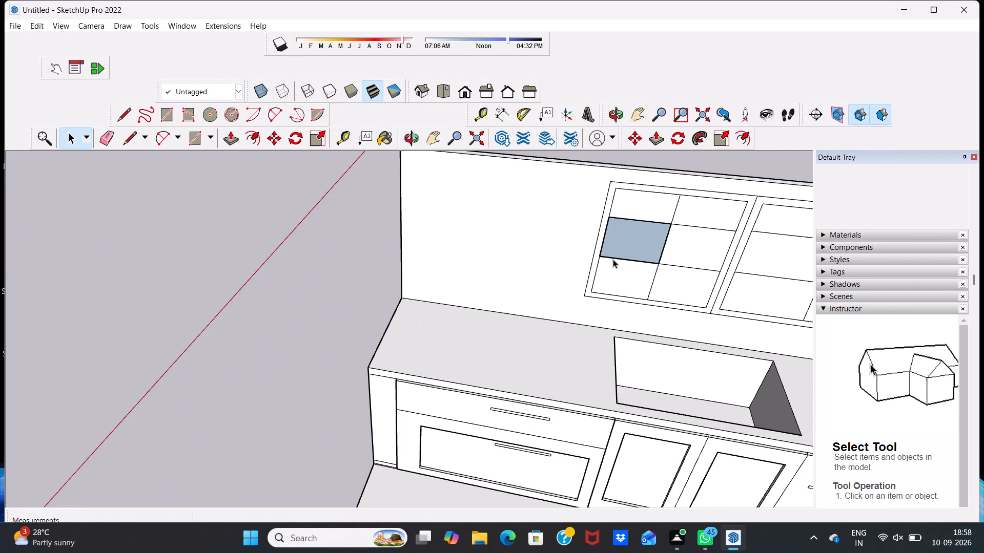
{"action": "scroll", "coordinate": [638, 279], "scroll_direction": "up", "scroll_amount": 1}
{"action": "left_click", "coordinate": [638, 275]}
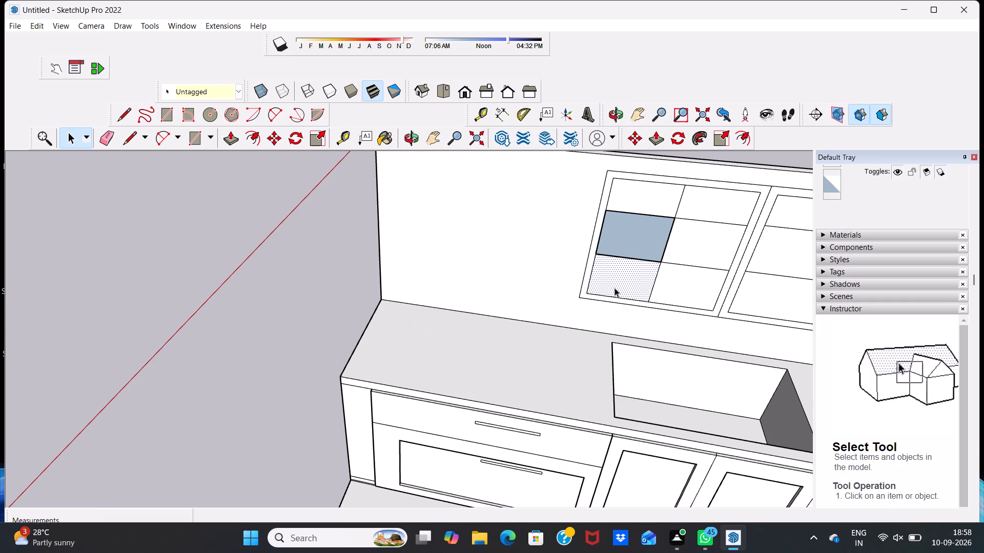
{"action": "key", "text": "Delete"}
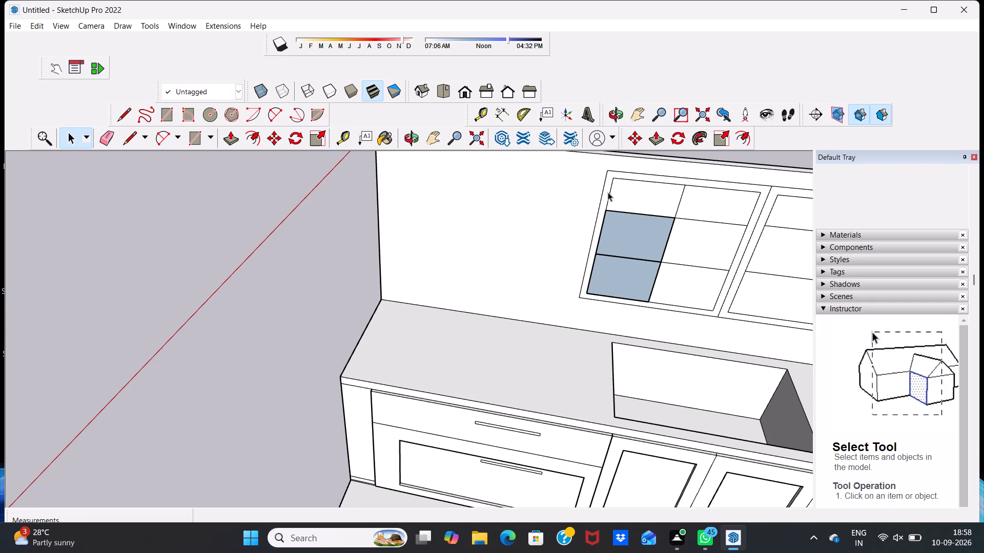
{"action": "left_click", "coordinate": [620, 195]}
{"action": "key", "text": "Delete"}
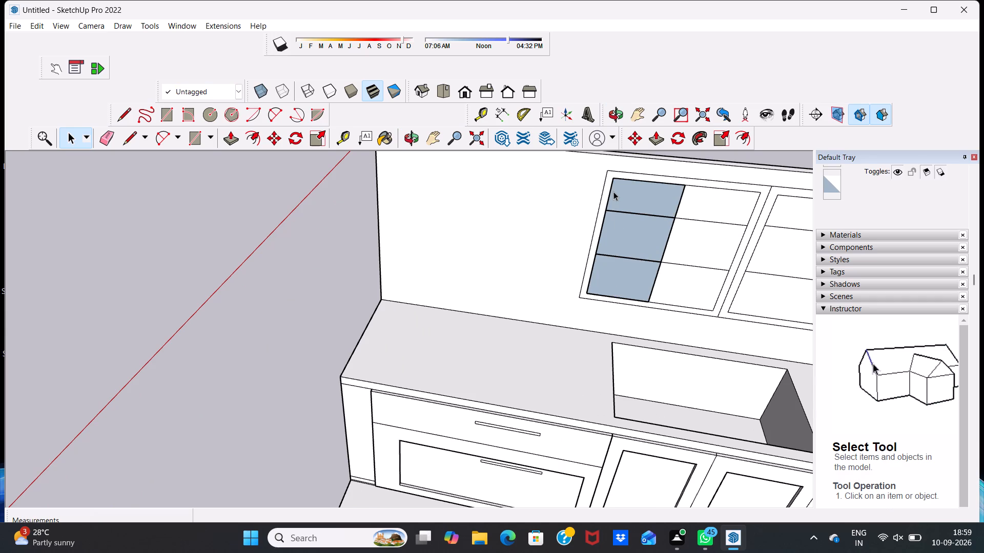
Delete the three pane faces in the right column of the left window panel's grid.
{"action": "left_click", "coordinate": [669, 290]}
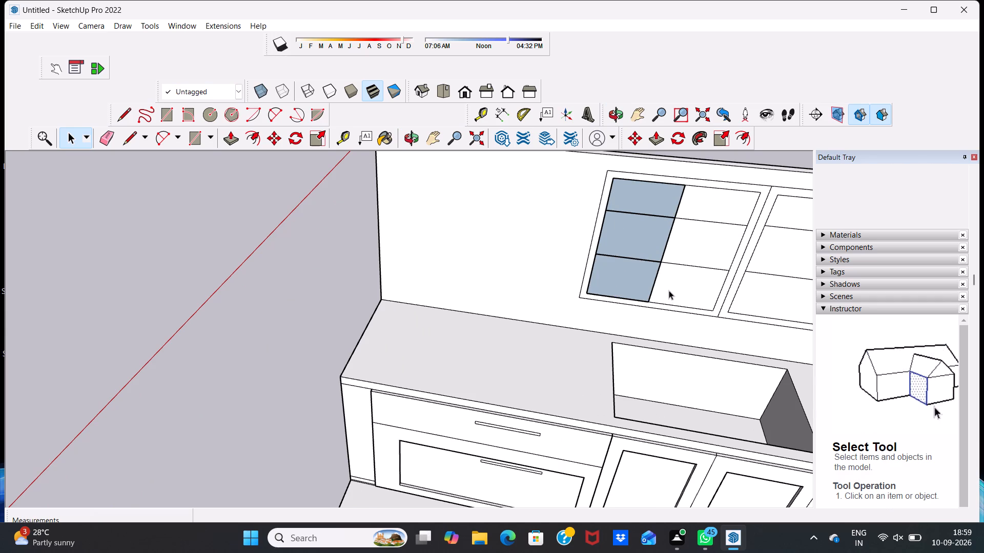
{"action": "key", "text": "Delete"}
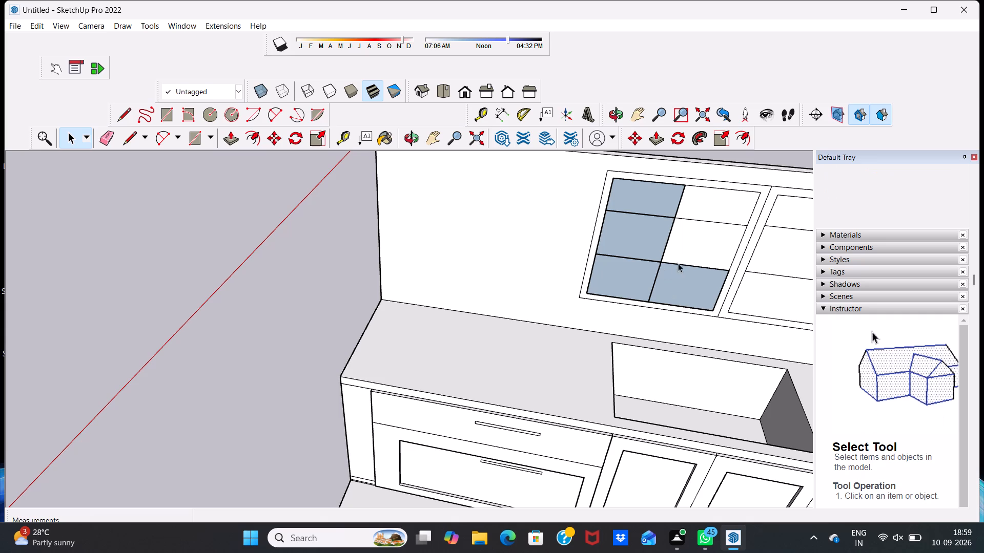
{"action": "left_click", "coordinate": [682, 237]}
{"action": "key", "text": "Delete"}
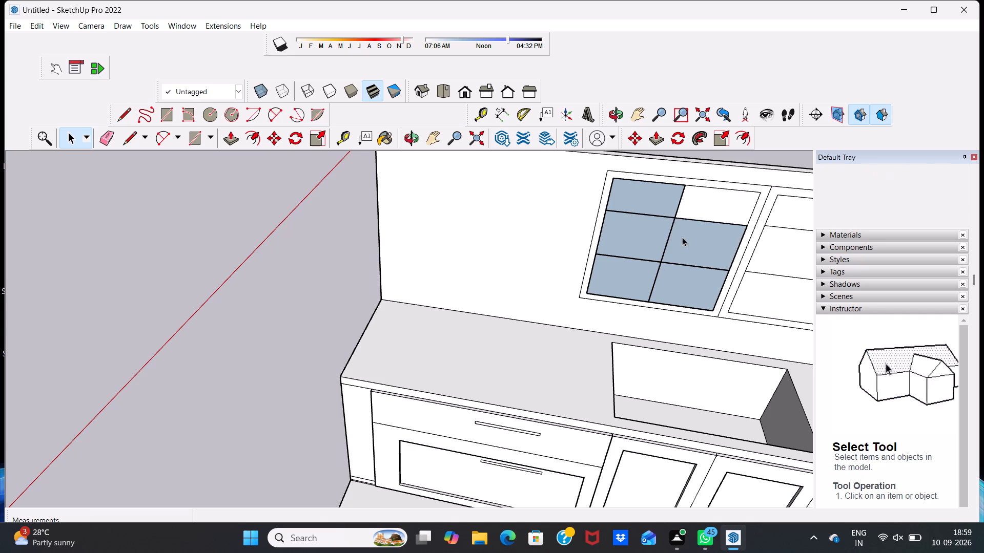
{"action": "left_click", "coordinate": [715, 197]}
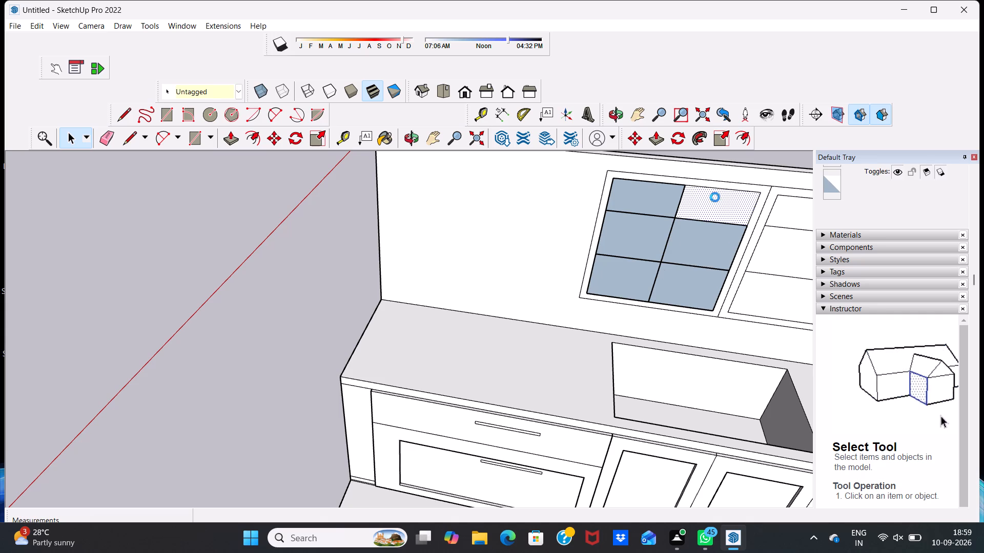
{"action": "key", "text": "Delete"}
Delete the three pane faces in the left column of the right window panel's grid.
{"action": "scroll", "coordinate": [618, 220], "scroll_direction": "down", "scroll_amount": 10}
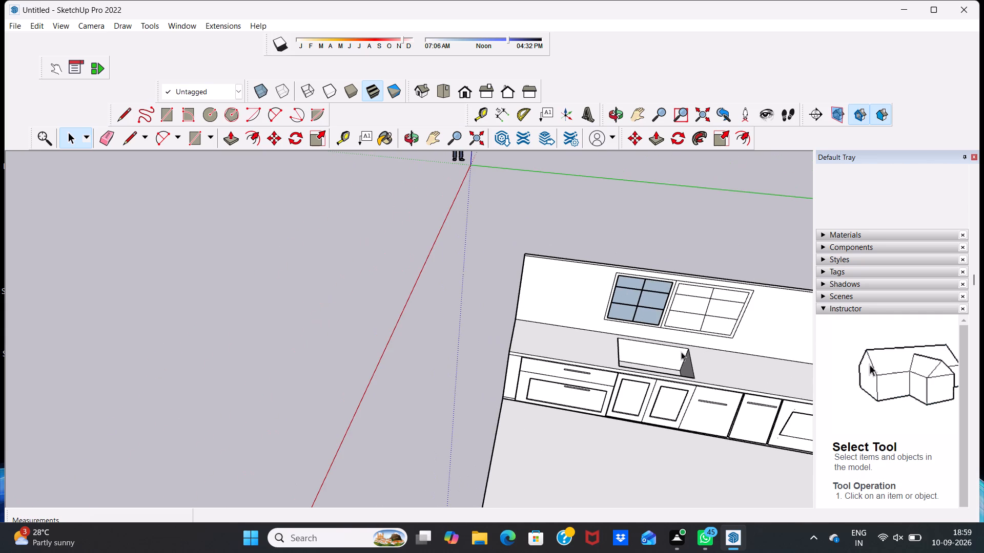
{"action": "scroll", "coordinate": [689, 344], "scroll_direction": "up", "scroll_amount": 5}
{"action": "scroll", "coordinate": [691, 262], "scroll_direction": "up", "scroll_amount": 5}
{"action": "left_click", "coordinate": [693, 255]}
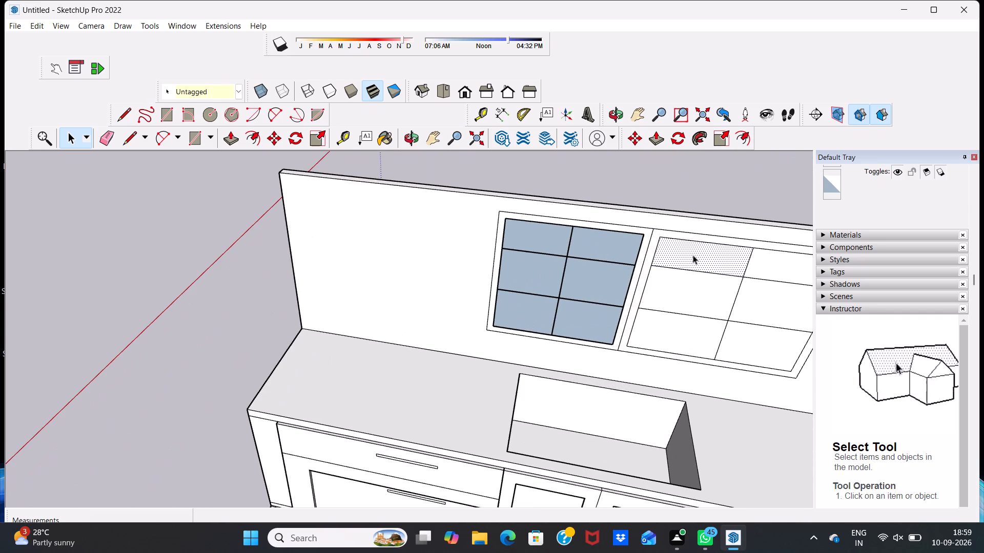
{"action": "key", "text": "Delete"}
{"action": "left_click", "coordinate": [691, 307]}
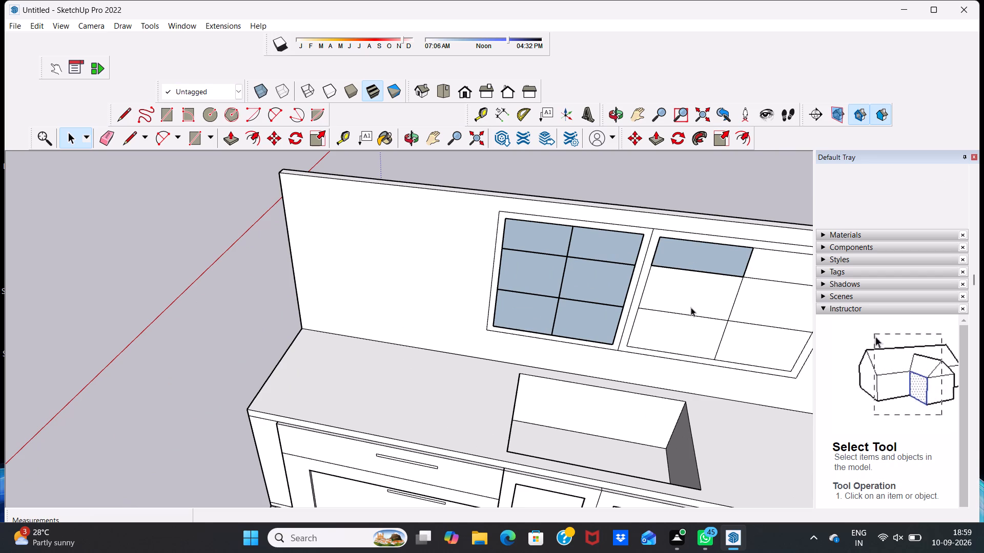
{"action": "key", "text": "Delete"}
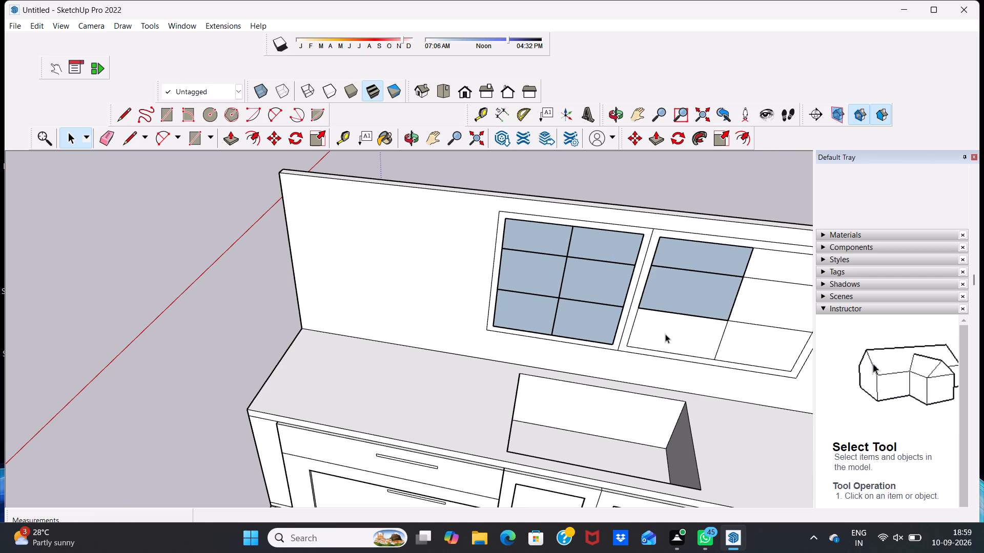
{"action": "left_click", "coordinate": [665, 334]}
{"action": "left_click", "coordinate": [652, 326]}
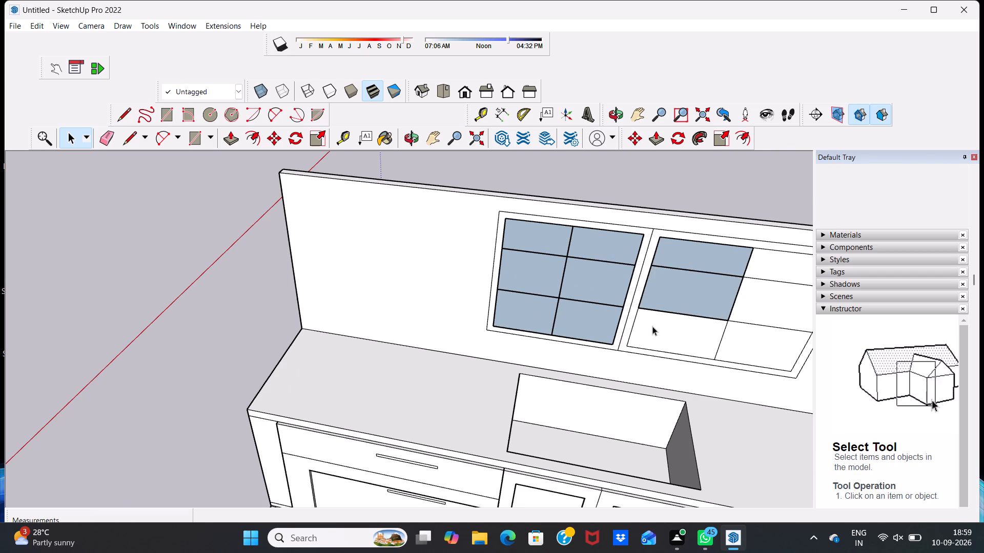
{"action": "key", "text": "Delete"}
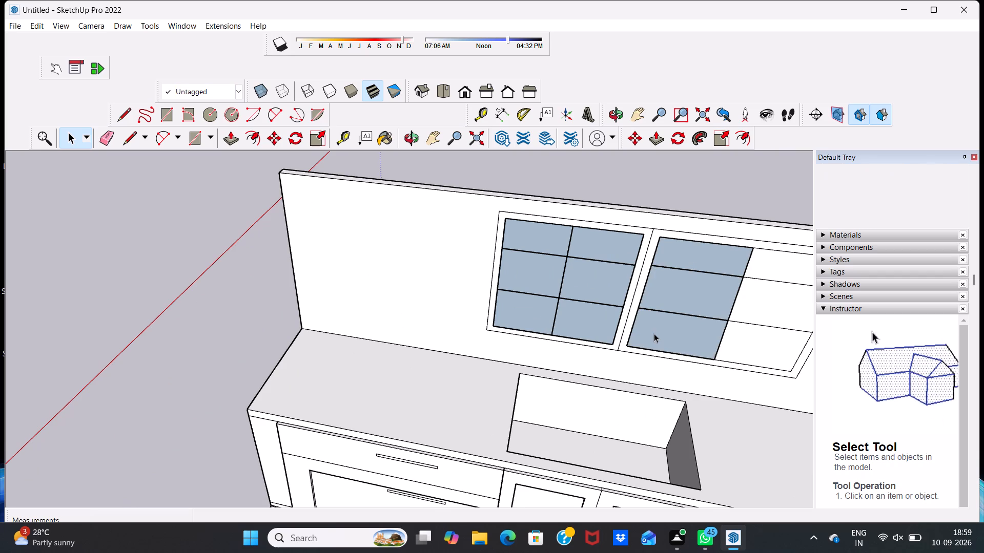
Delete the three pane faces in the right column of the right window panel's grid.
{"action": "scroll", "coordinate": [673, 353], "scroll_direction": "down", "scroll_amount": 4}
{"action": "scroll", "coordinate": [781, 381], "scroll_direction": "up", "scroll_amount": 3}
{"action": "left_click", "coordinate": [730, 338]}
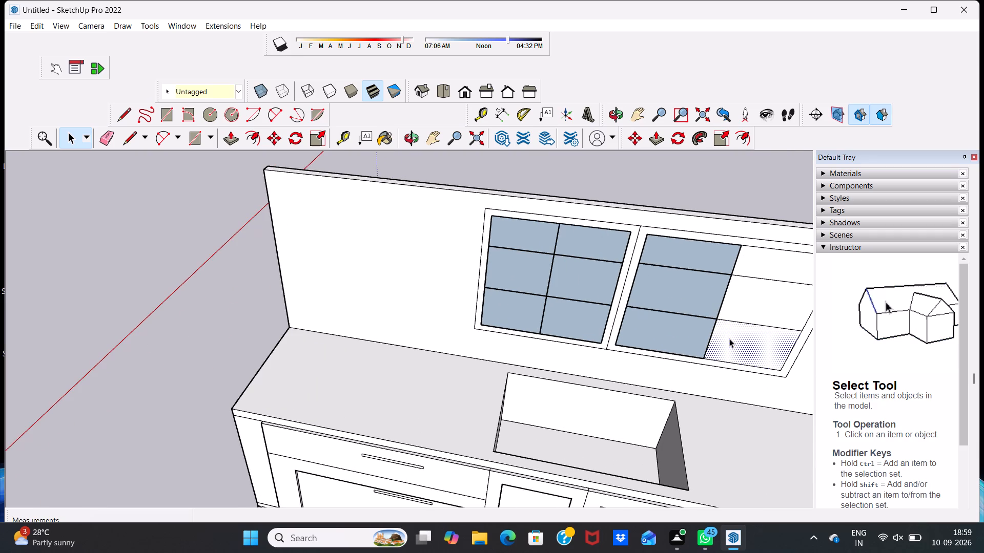
{"action": "key", "text": "Delete"}
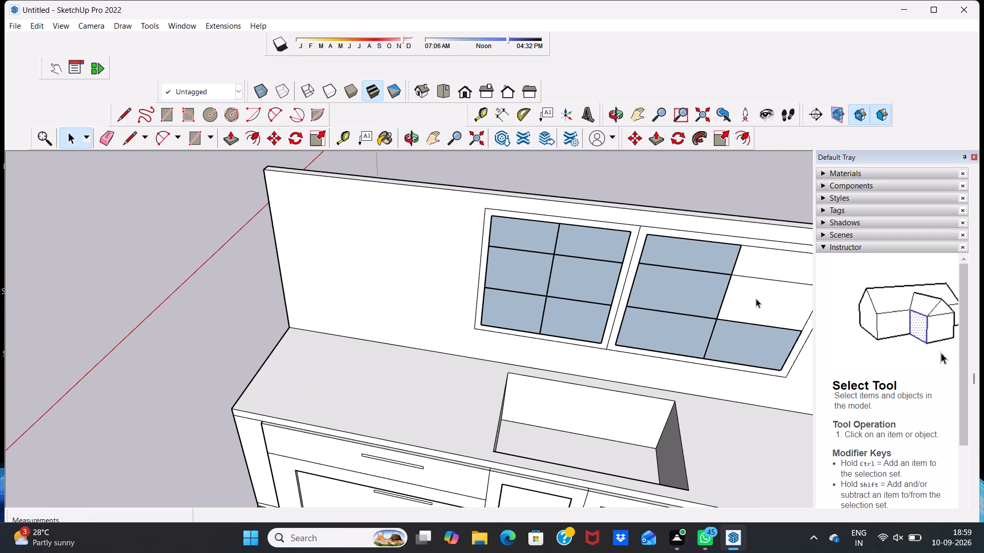
{"action": "left_click", "coordinate": [756, 299]}
{"action": "key", "text": "Delete"}
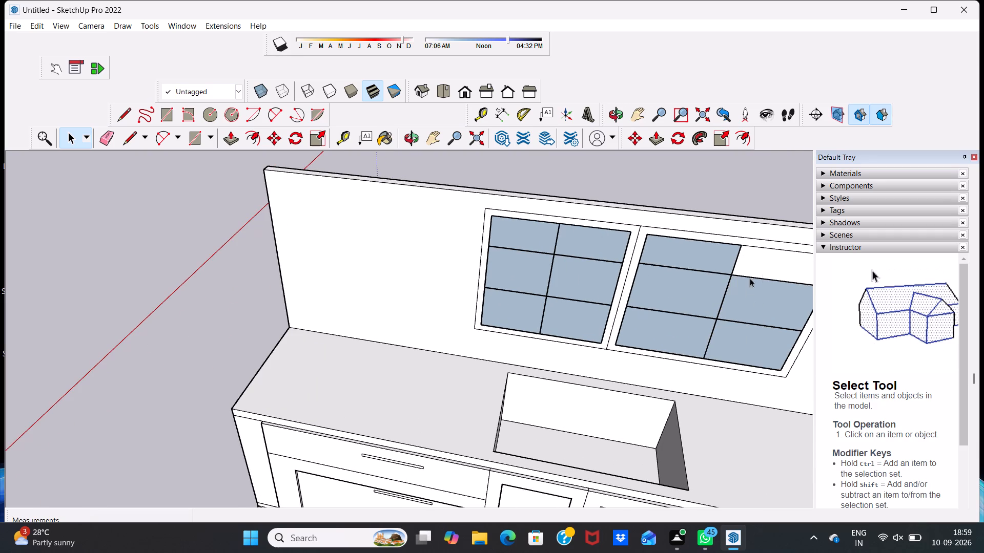
{"action": "left_click", "coordinate": [776, 264]}
{"action": "key", "text": "Delete"}
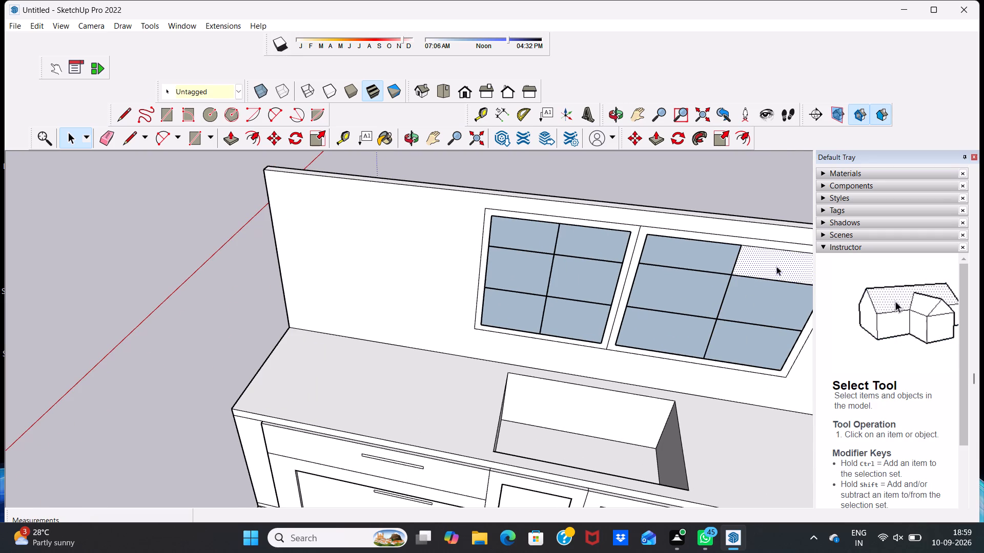
Extrude the left window panel's frame face 1" out from the wall with Push/Pull.
{"action": "scroll", "coordinate": [719, 251], "scroll_direction": "down", "scroll_amount": 4}
{"action": "scroll", "coordinate": [618, 207], "scroll_direction": "up", "scroll_amount": 3}
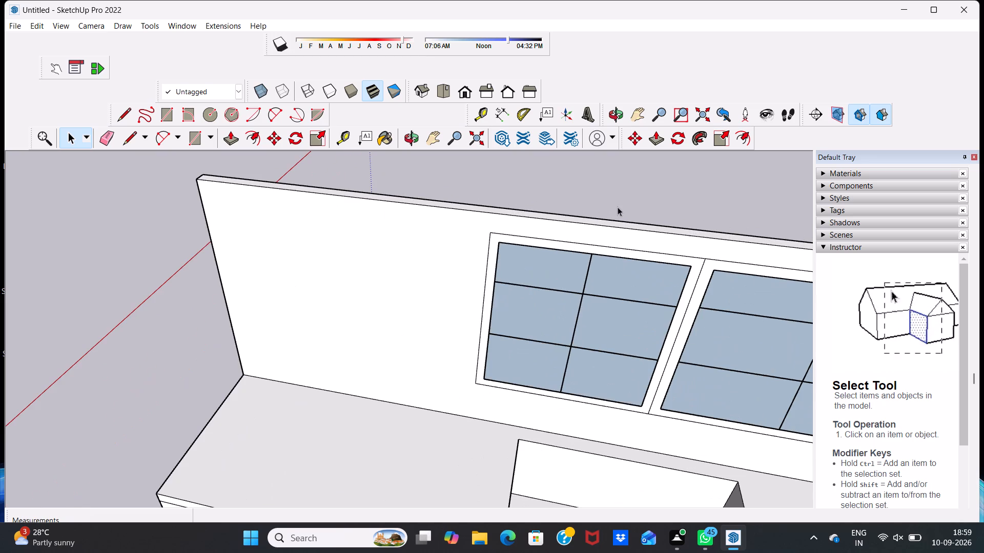
{"action": "middle_click_drag", "start_coordinate": [566, 248], "coordinate": [595, 207]}
{"action": "scroll", "coordinate": [596, 198], "scroll_direction": "up", "scroll_amount": 2}
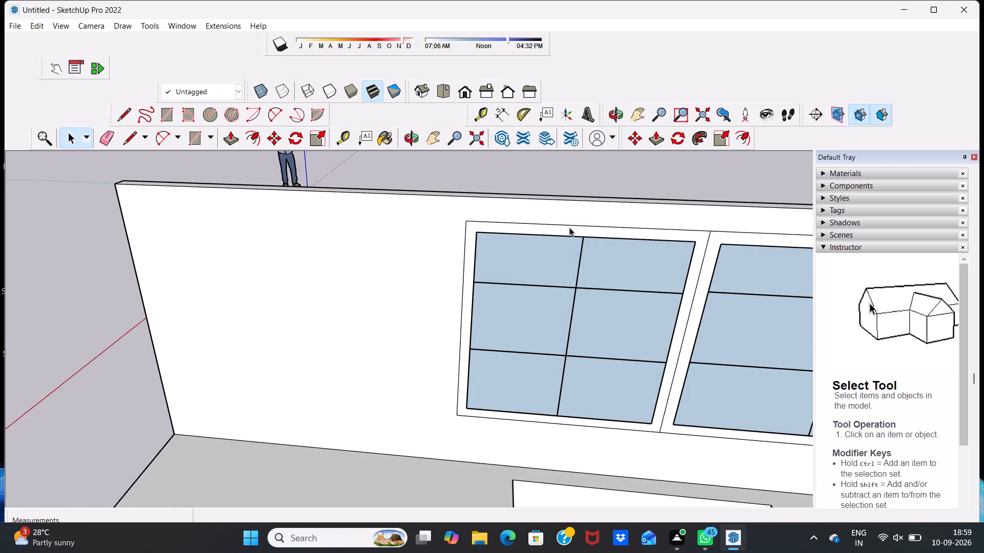
{"action": "scroll", "coordinate": [561, 279], "scroll_direction": "up", "scroll_amount": 4}
{"action": "left_click", "coordinate": [416, 347]}
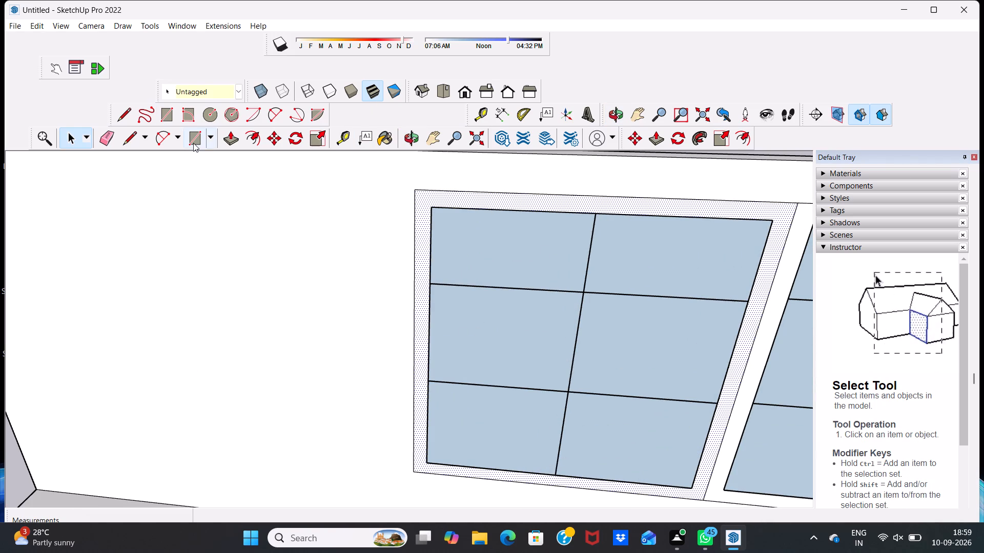
{"action": "left_click", "coordinate": [226, 135]}
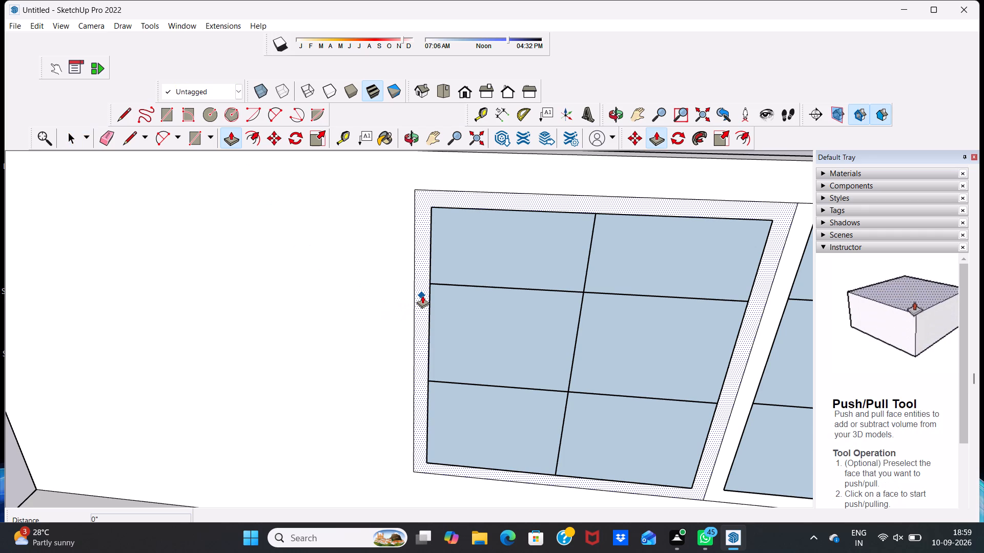
{"action": "left_click", "coordinate": [422, 295]}
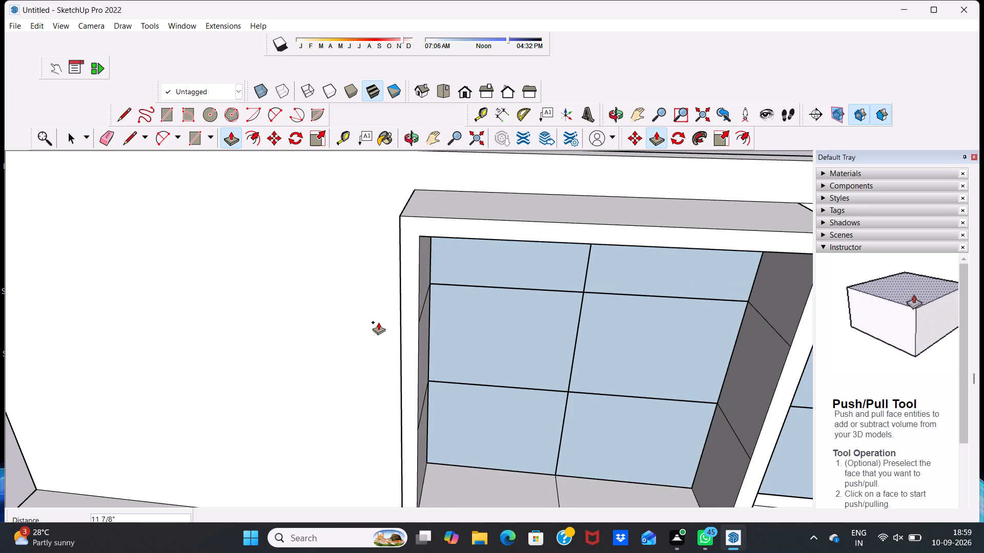
{"action": "type", "text": "1\""}
{"action": "key", "text": "Return"}
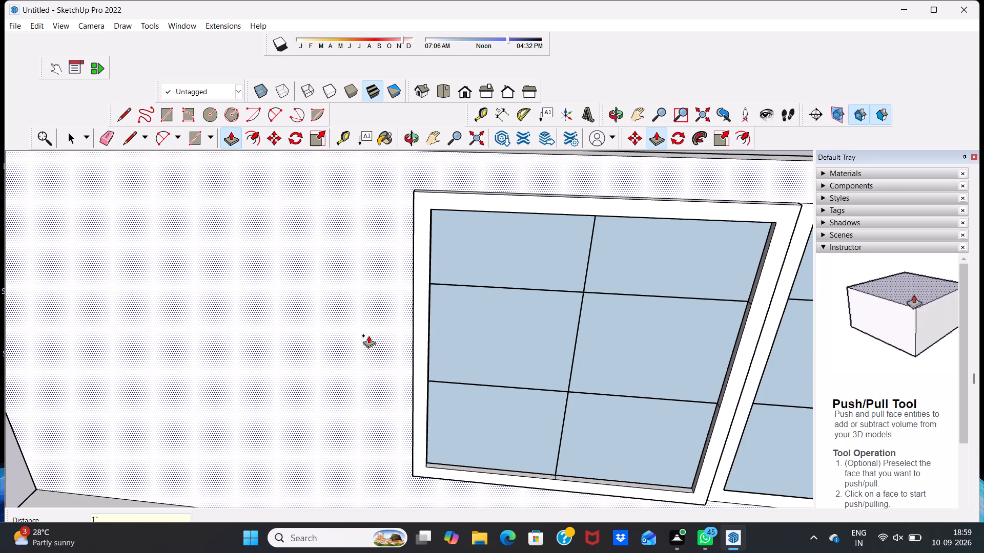
Extrude the right window panel's frame face 1" out from the wall, flush with the left frame.
{"action": "scroll", "coordinate": [412, 359], "scroll_direction": "down", "scroll_amount": 3}
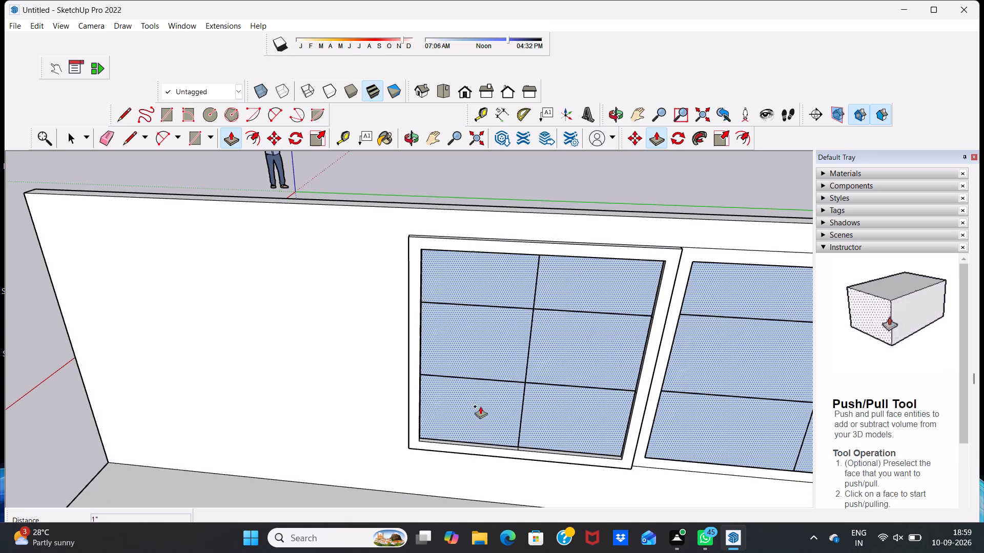
{"action": "scroll", "coordinate": [694, 300], "scroll_direction": "up", "scroll_amount": 4}
{"action": "left_click", "coordinate": [661, 334]}
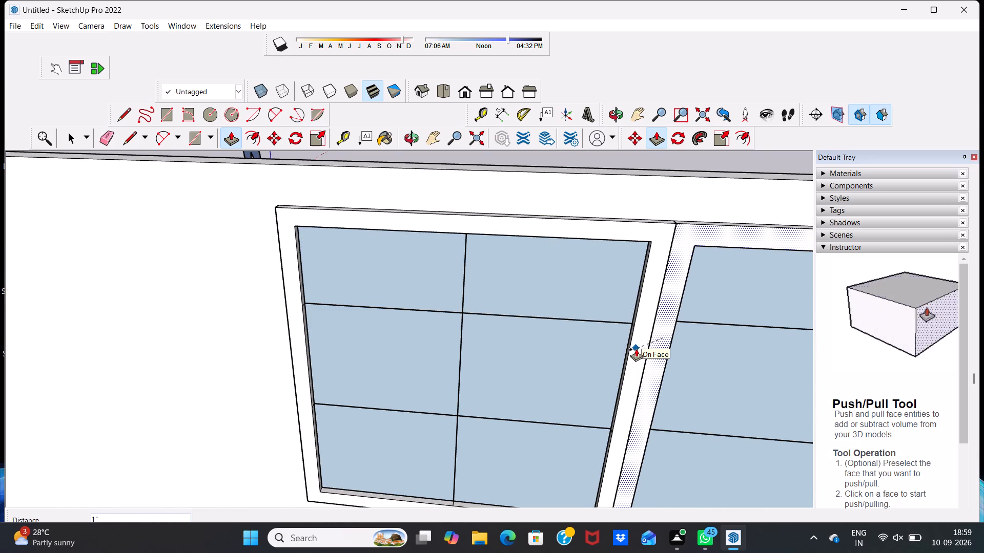
{"action": "type", "text": "1\""}
{"action": "key", "text": "Return"}
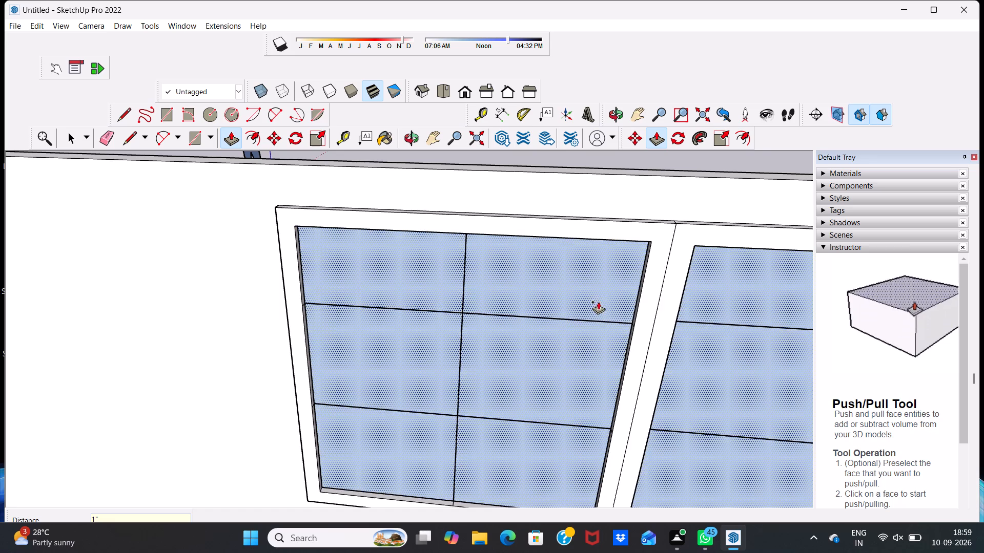
{"action": "scroll", "coordinate": [600, 262], "scroll_direction": "down", "scroll_amount": 6}
{"action": "scroll", "coordinate": [647, 292], "scroll_direction": "down", "scroll_amount": 5}
{"action": "key", "text": "space"}
{"action": "key", "text": "space"}
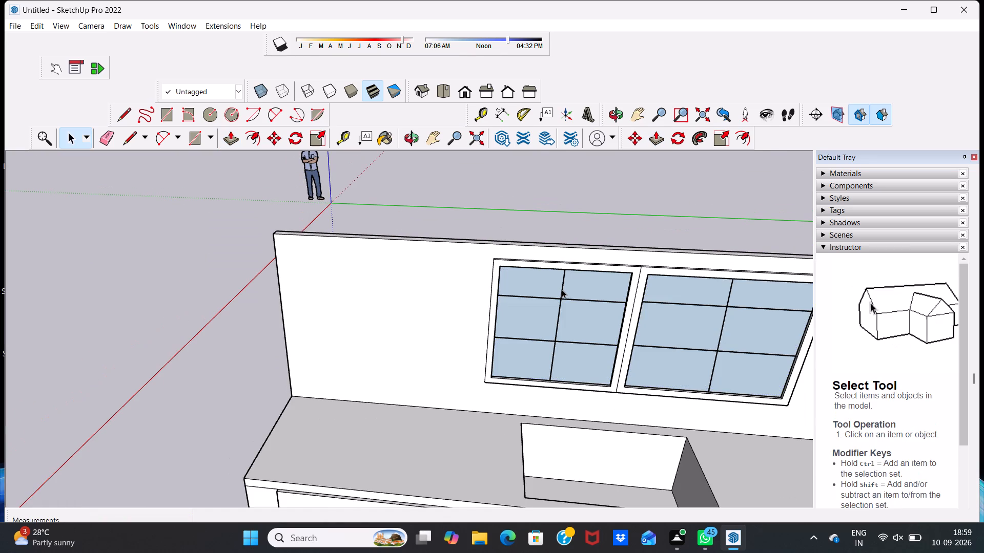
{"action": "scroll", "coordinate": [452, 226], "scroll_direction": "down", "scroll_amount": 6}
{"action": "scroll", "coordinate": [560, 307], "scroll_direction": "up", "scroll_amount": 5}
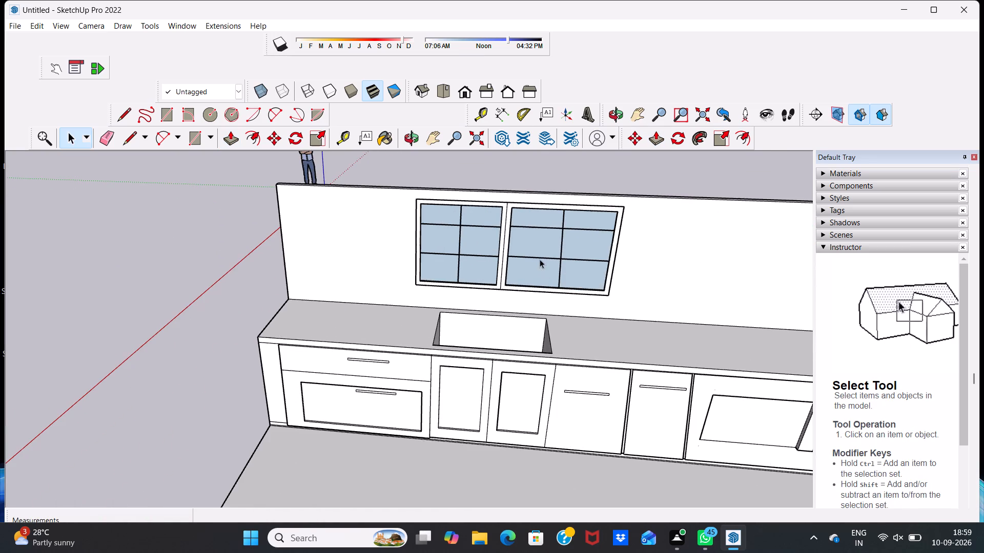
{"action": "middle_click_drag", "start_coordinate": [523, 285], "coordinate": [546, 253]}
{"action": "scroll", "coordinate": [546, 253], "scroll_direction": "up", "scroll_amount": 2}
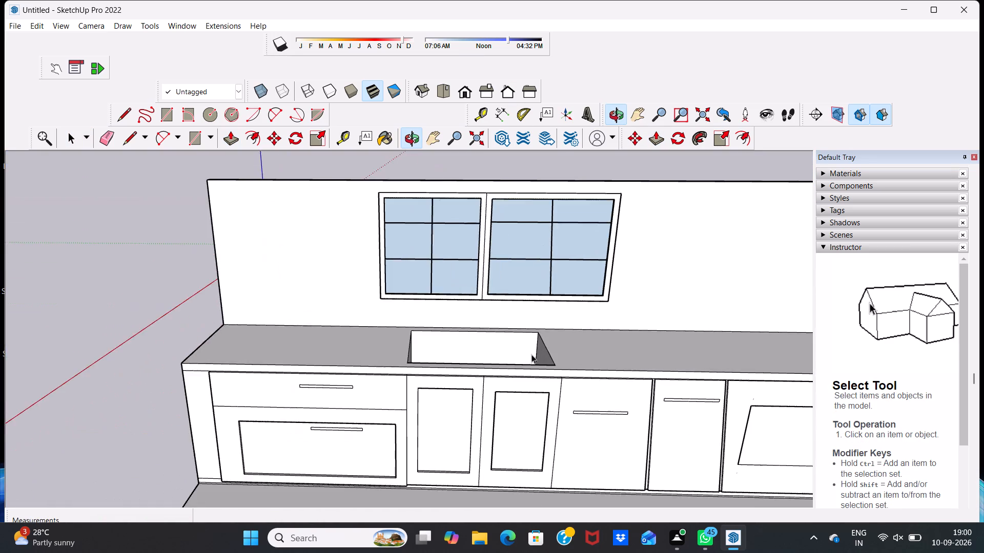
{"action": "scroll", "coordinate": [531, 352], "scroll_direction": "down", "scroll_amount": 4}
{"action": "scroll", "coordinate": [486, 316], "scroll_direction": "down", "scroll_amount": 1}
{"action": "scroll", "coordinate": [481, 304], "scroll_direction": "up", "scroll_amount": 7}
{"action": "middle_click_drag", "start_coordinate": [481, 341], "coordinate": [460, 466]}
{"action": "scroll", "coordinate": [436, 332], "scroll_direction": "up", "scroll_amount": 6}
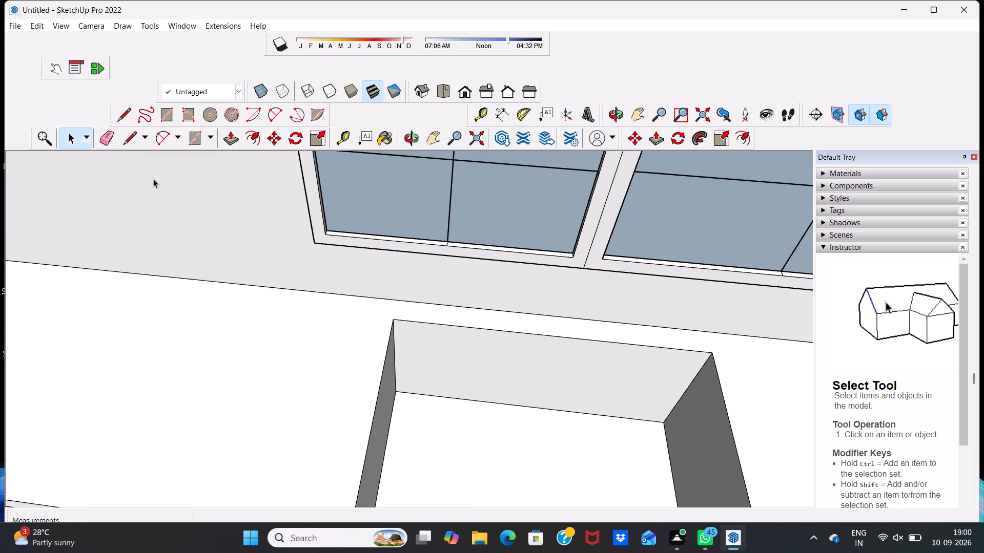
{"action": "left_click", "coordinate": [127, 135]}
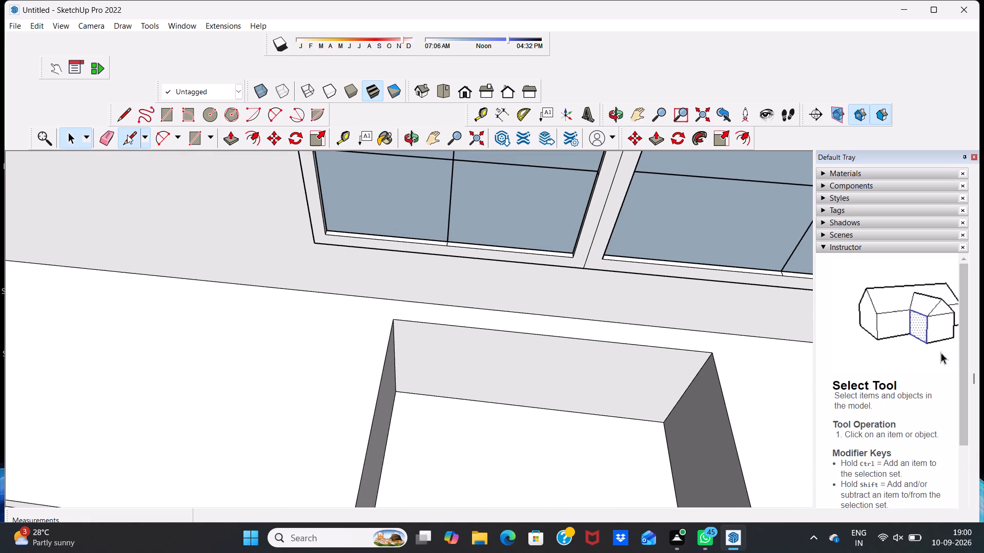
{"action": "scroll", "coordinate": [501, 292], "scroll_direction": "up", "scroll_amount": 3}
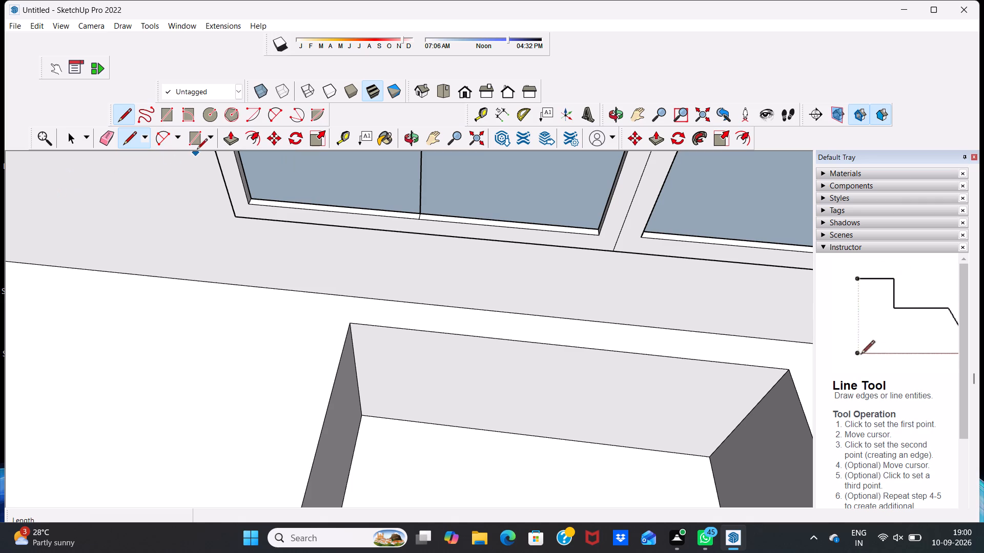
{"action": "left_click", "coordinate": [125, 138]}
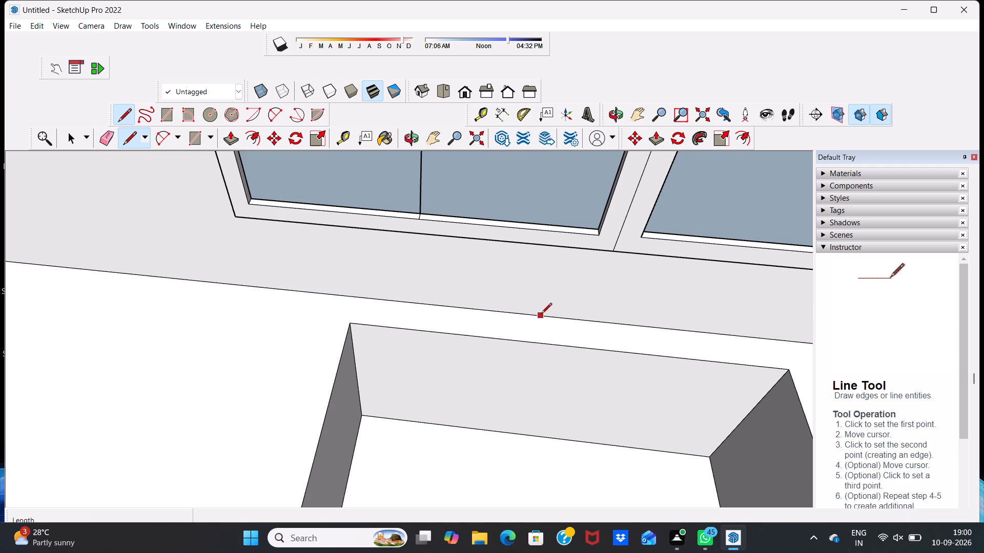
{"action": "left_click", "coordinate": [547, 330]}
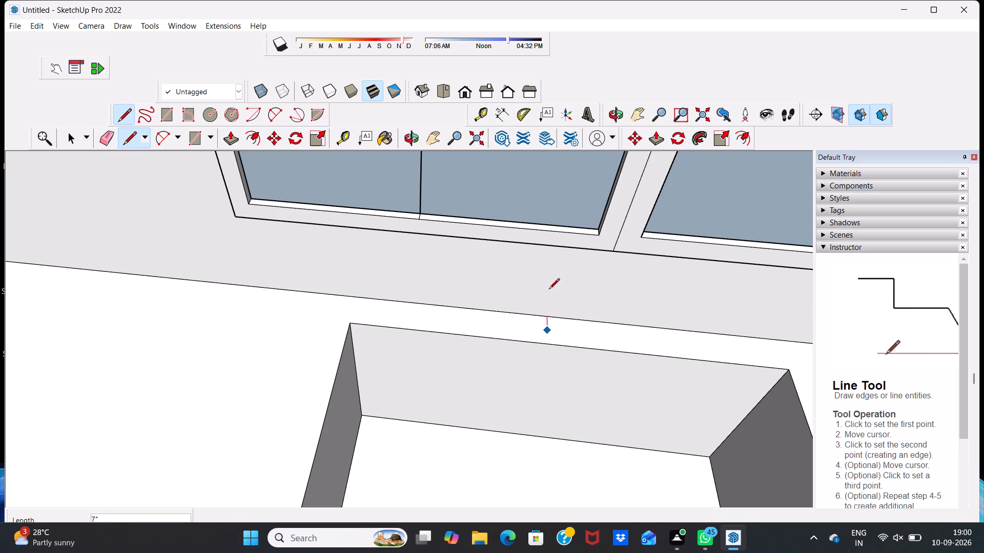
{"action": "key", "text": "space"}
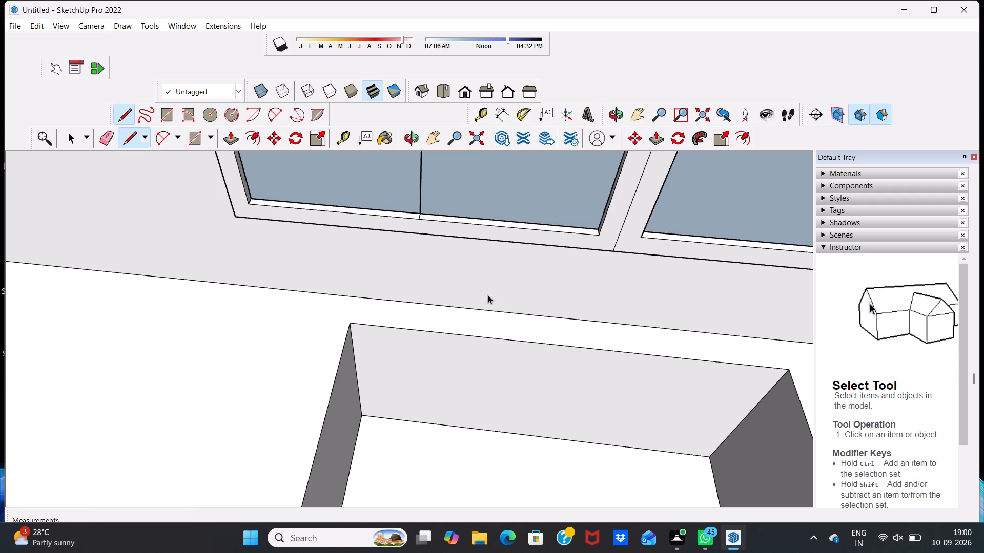
Draw a vertical line about 8 5/8" high, rising from the countertop strip between the sink and the window wall.
{"action": "scroll", "coordinate": [399, 152], "scroll_direction": "down", "scroll_amount": 2}
{"action": "left_click", "coordinate": [455, 89]}
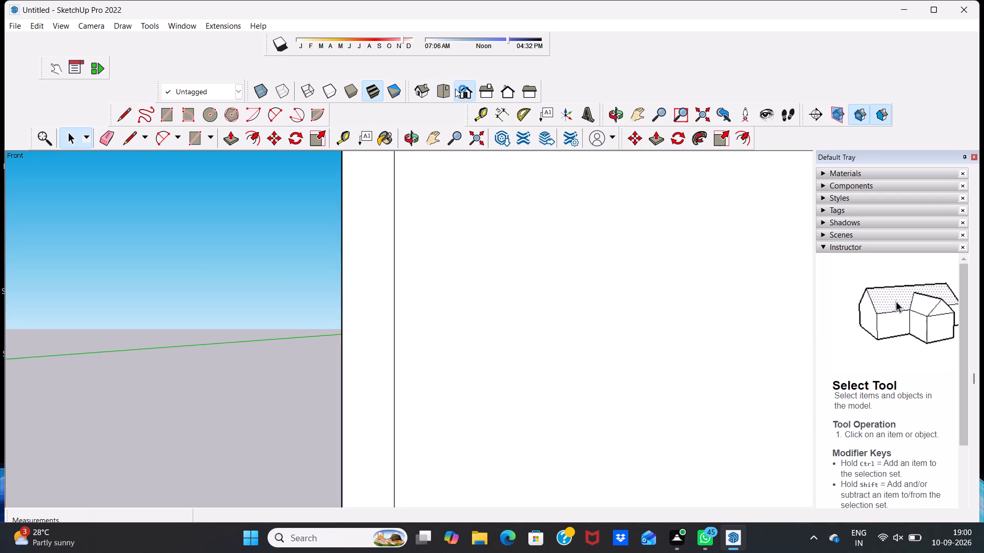
{"action": "scroll", "coordinate": [526, 313], "scroll_direction": "down", "scroll_amount": 14}
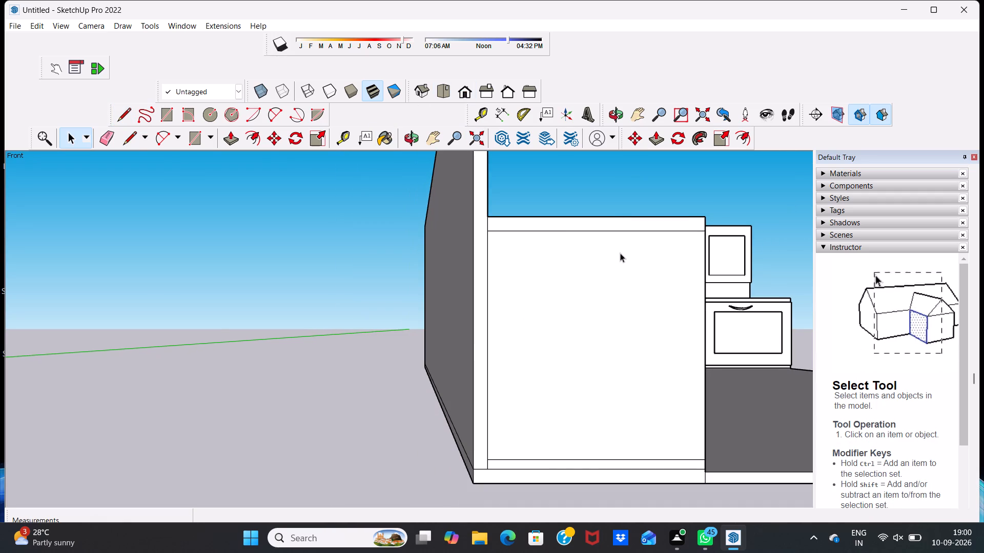
{"action": "middle_click_drag", "start_coordinate": [620, 253], "coordinate": [537, 396]}
{"action": "scroll", "coordinate": [606, 176], "scroll_direction": "up", "scroll_amount": 4}
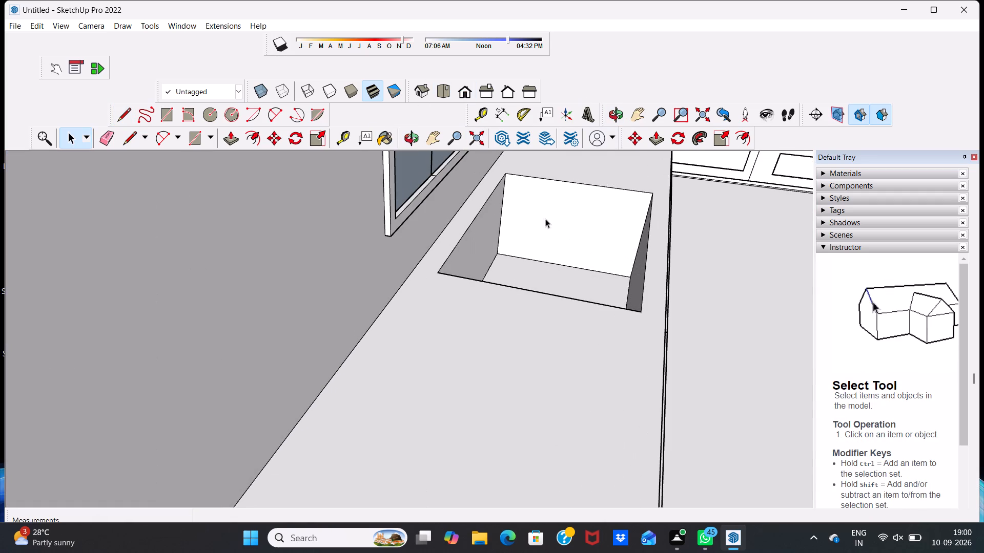
{"action": "scroll", "coordinate": [481, 243], "scroll_direction": "up", "scroll_amount": 1}
{"action": "left_click", "coordinate": [123, 140]}
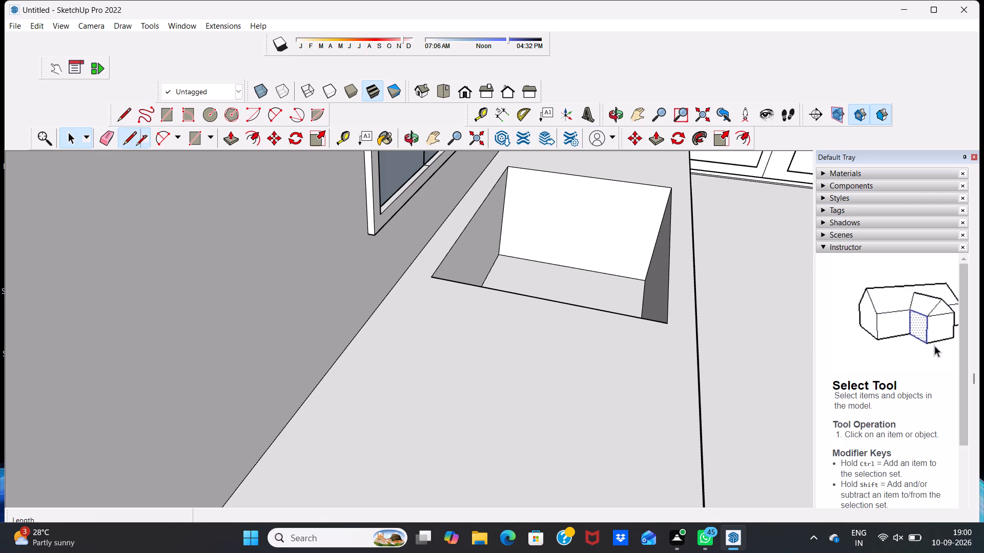
{"action": "left_click", "coordinate": [460, 221]}
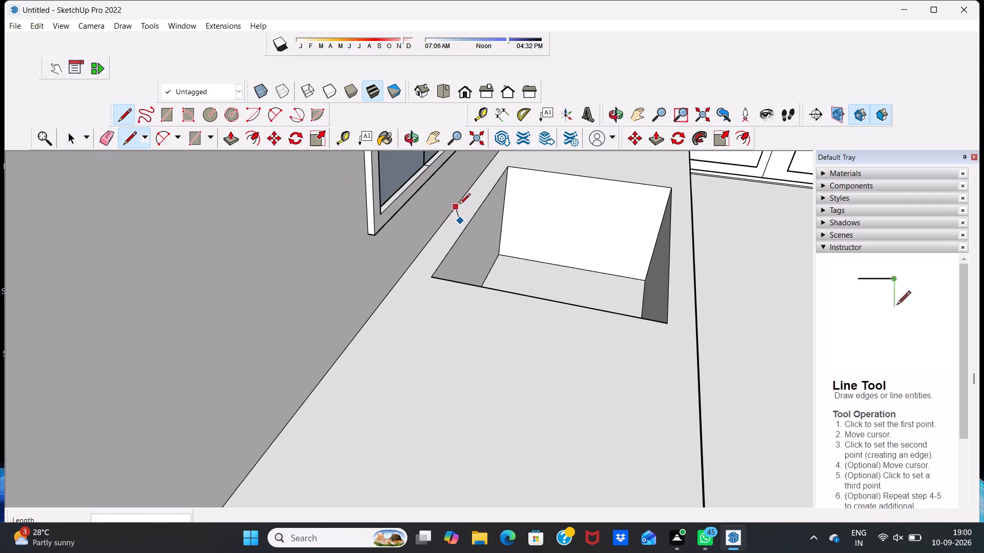
{"action": "left_click", "coordinate": [459, 221]}
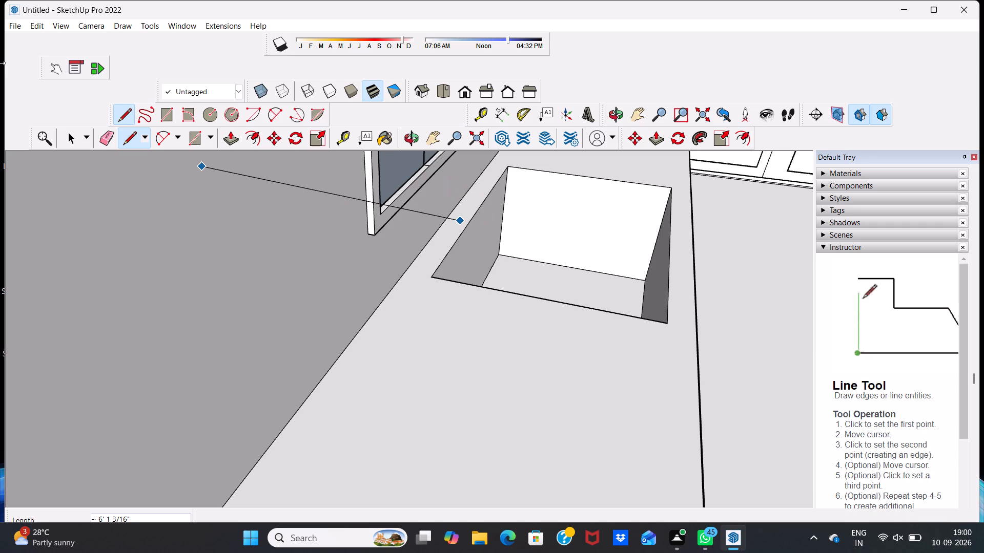
{"action": "scroll", "coordinate": [115, 69], "scroll_direction": "up", "scroll_amount": 1}
{"action": "scroll", "coordinate": [253, 179], "scroll_direction": "down", "scroll_amount": 2}
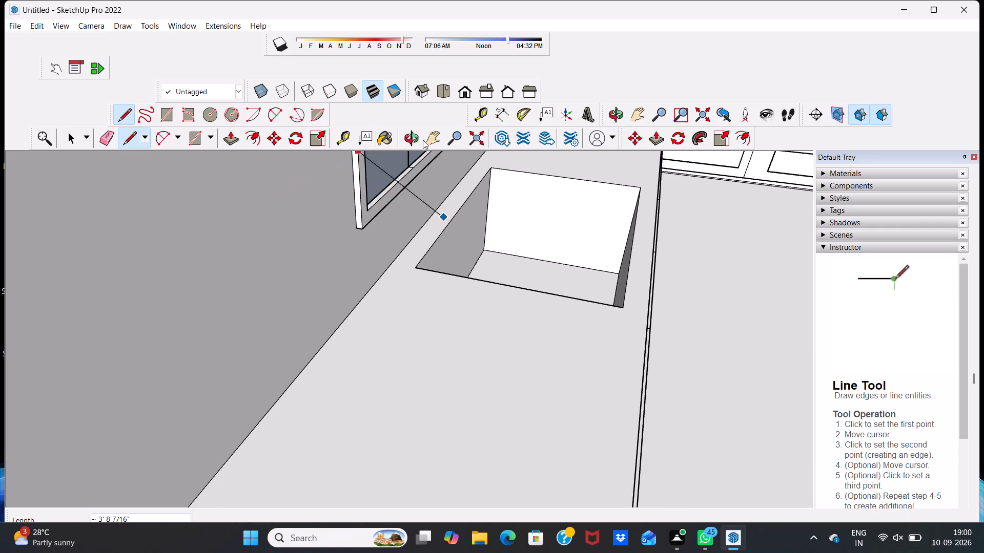
{"action": "left_click", "coordinate": [450, 179]}
{"action": "scroll", "coordinate": [450, 179], "scroll_direction": "down", "scroll_amount": 5}
{"action": "scroll", "coordinate": [444, 179], "scroll_direction": "up", "scroll_amount": 2}
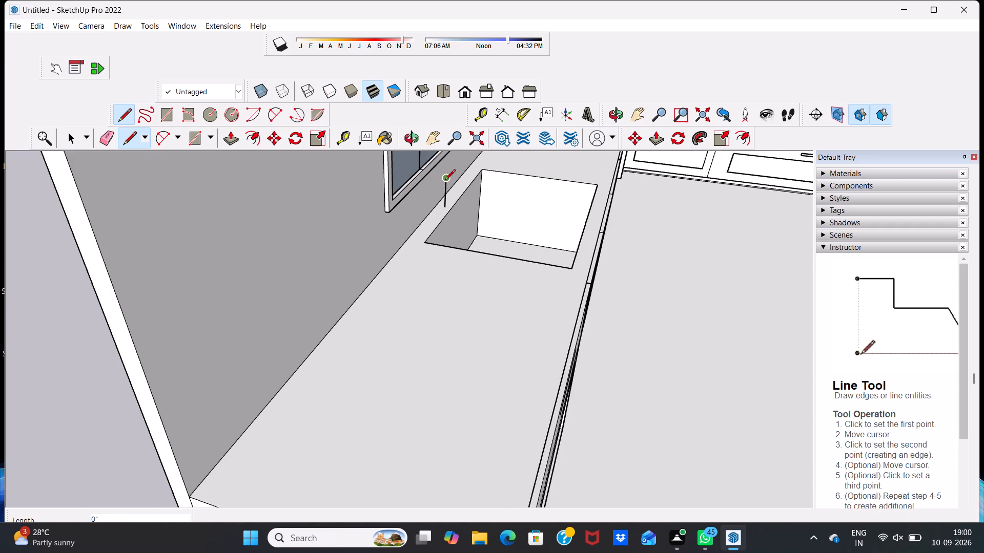
{"action": "middle_click_drag", "start_coordinate": [445, 181], "coordinate": [460, 228]}
{"action": "scroll", "coordinate": [456, 214], "scroll_direction": "up", "scroll_amount": 2}
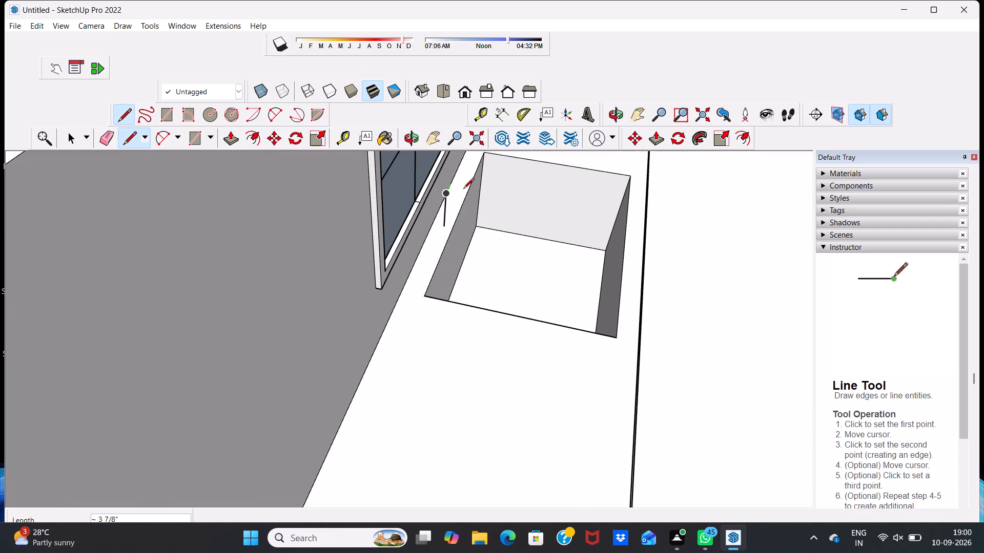
{"action": "key", "text": "space"}
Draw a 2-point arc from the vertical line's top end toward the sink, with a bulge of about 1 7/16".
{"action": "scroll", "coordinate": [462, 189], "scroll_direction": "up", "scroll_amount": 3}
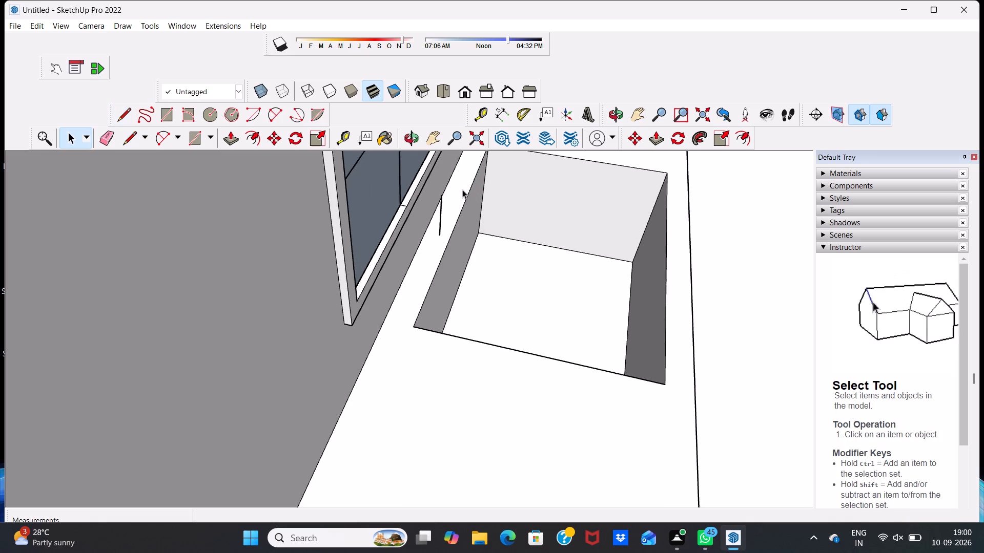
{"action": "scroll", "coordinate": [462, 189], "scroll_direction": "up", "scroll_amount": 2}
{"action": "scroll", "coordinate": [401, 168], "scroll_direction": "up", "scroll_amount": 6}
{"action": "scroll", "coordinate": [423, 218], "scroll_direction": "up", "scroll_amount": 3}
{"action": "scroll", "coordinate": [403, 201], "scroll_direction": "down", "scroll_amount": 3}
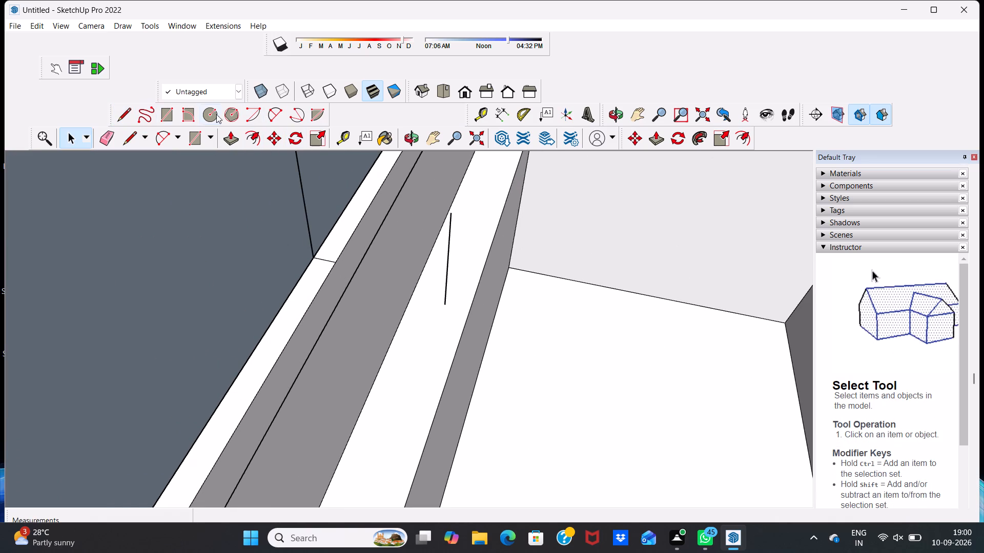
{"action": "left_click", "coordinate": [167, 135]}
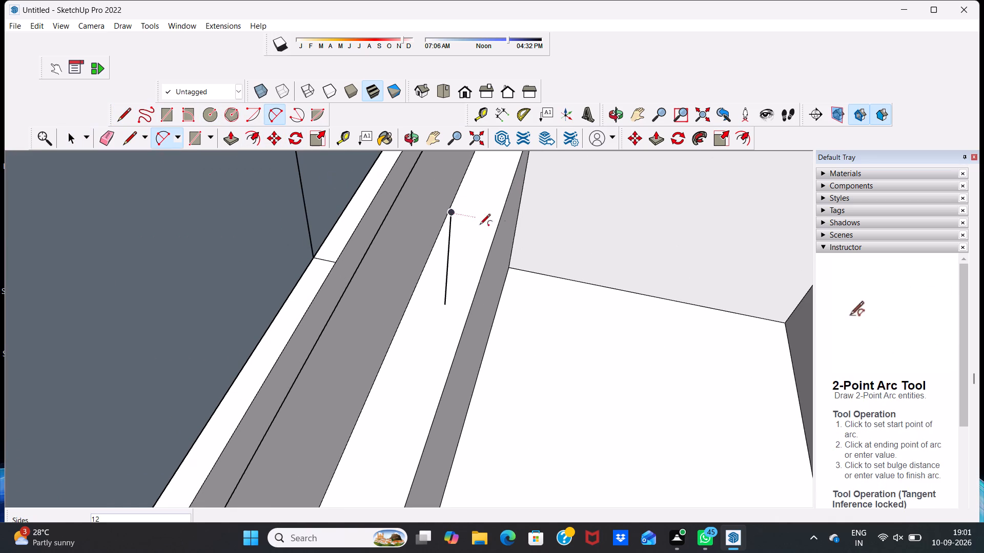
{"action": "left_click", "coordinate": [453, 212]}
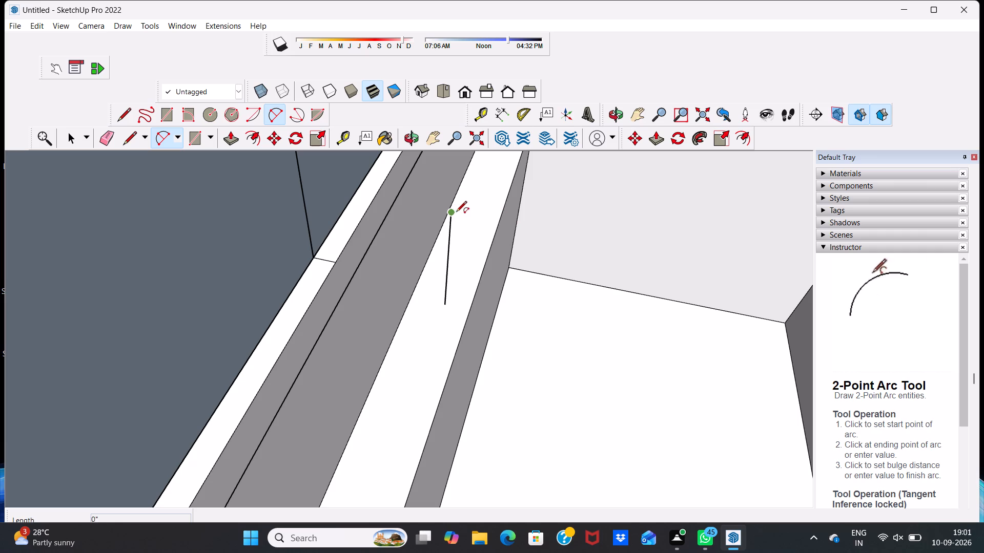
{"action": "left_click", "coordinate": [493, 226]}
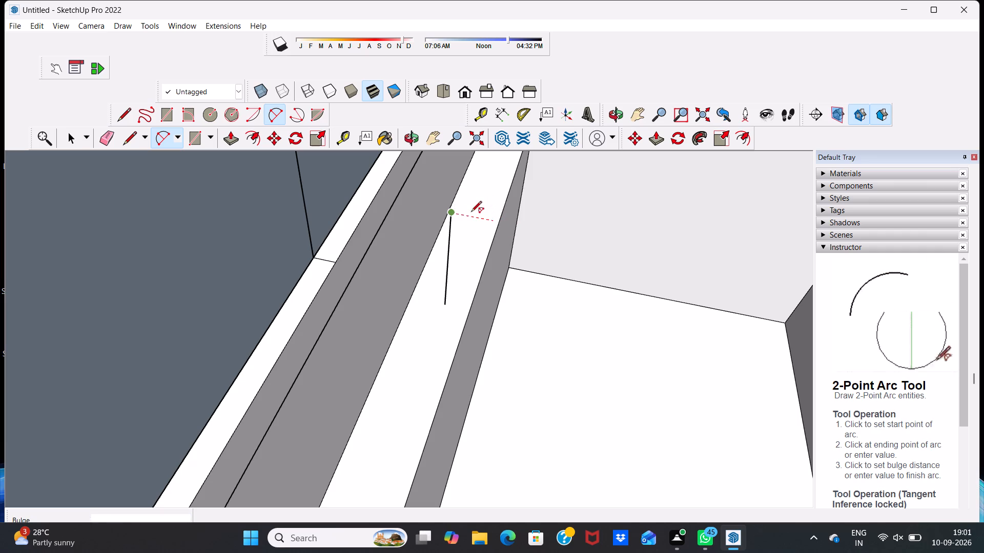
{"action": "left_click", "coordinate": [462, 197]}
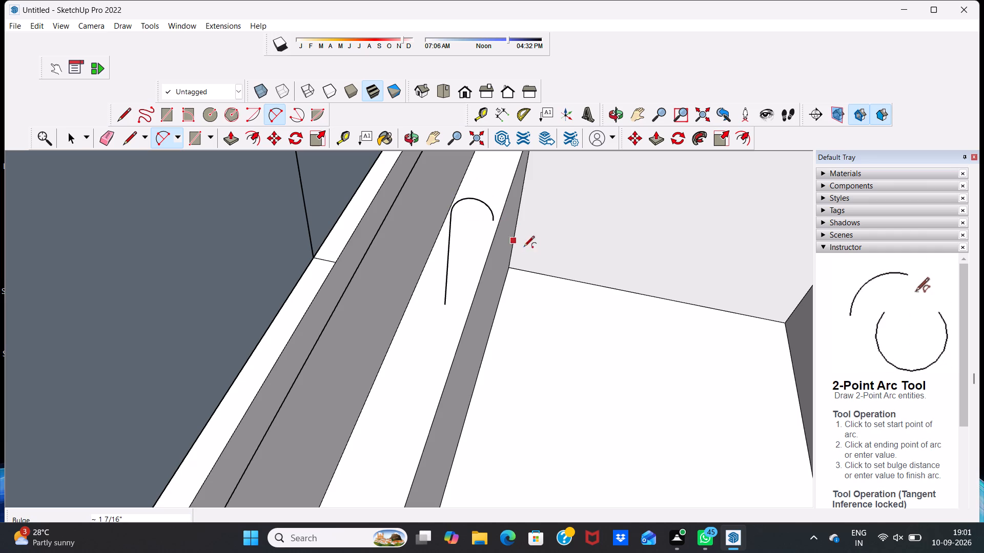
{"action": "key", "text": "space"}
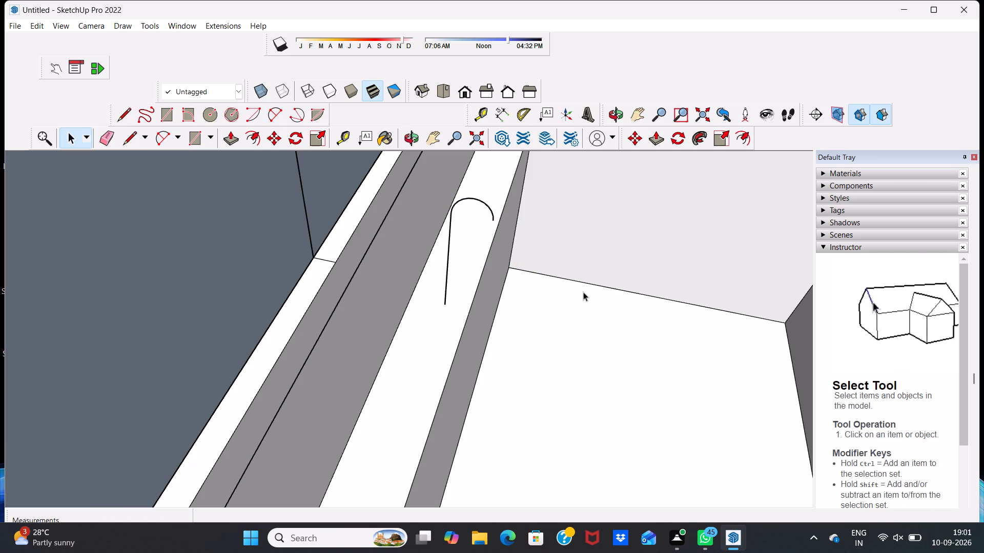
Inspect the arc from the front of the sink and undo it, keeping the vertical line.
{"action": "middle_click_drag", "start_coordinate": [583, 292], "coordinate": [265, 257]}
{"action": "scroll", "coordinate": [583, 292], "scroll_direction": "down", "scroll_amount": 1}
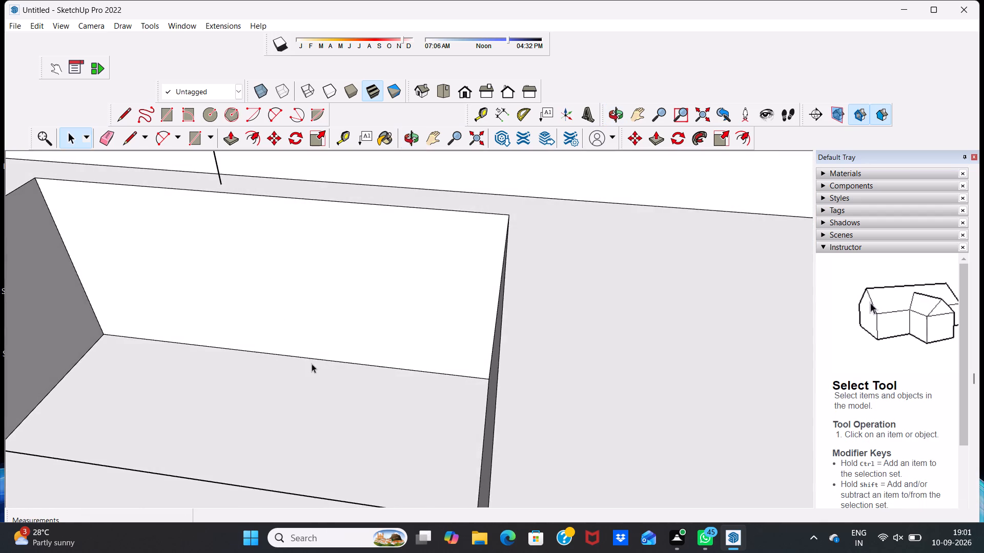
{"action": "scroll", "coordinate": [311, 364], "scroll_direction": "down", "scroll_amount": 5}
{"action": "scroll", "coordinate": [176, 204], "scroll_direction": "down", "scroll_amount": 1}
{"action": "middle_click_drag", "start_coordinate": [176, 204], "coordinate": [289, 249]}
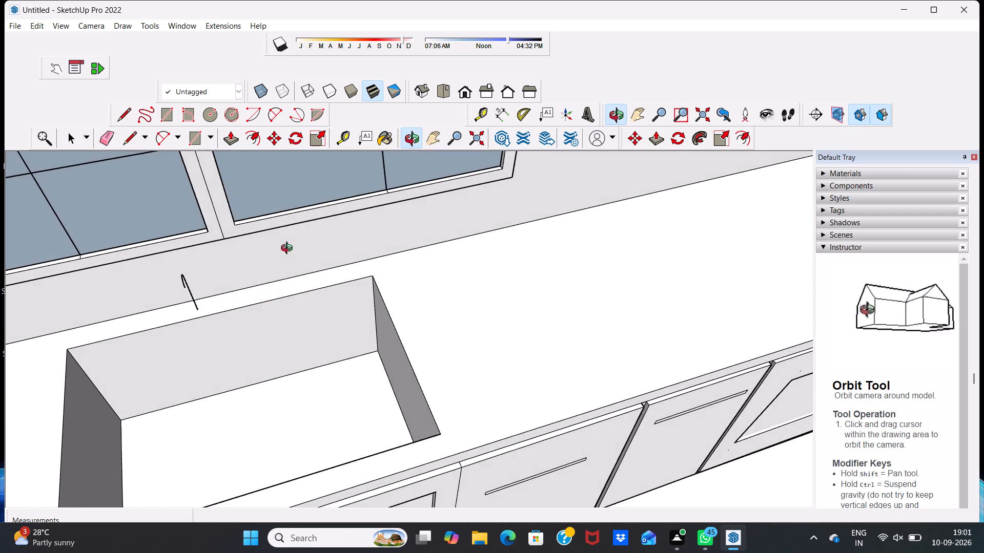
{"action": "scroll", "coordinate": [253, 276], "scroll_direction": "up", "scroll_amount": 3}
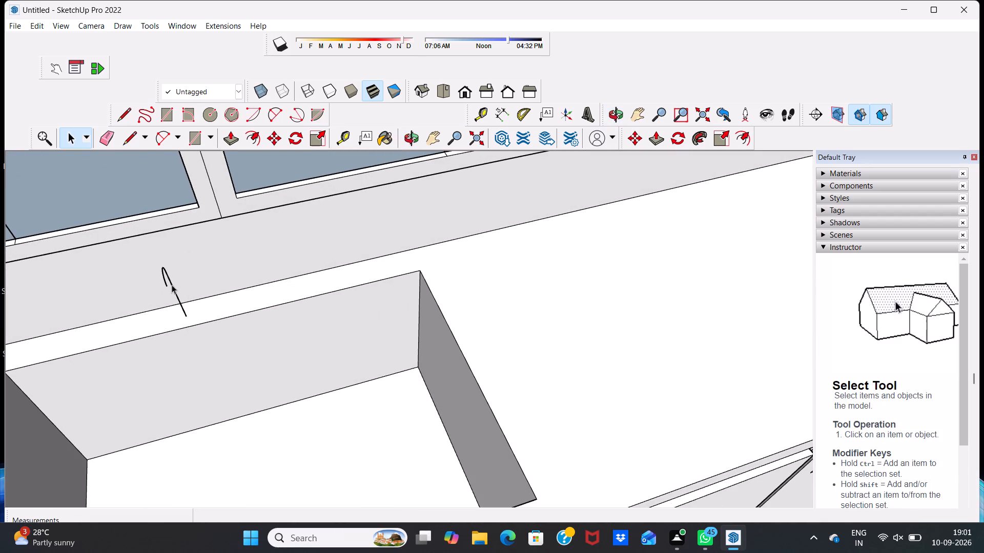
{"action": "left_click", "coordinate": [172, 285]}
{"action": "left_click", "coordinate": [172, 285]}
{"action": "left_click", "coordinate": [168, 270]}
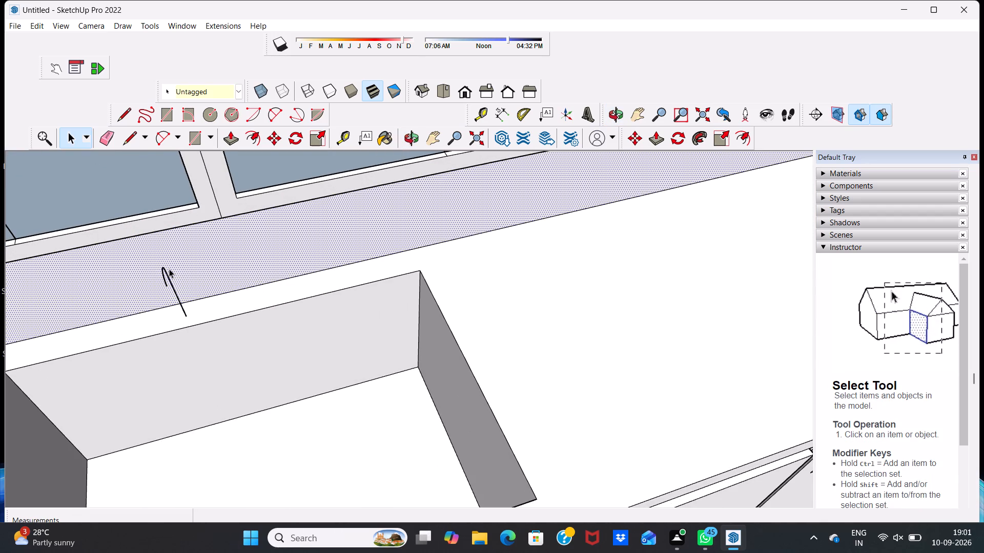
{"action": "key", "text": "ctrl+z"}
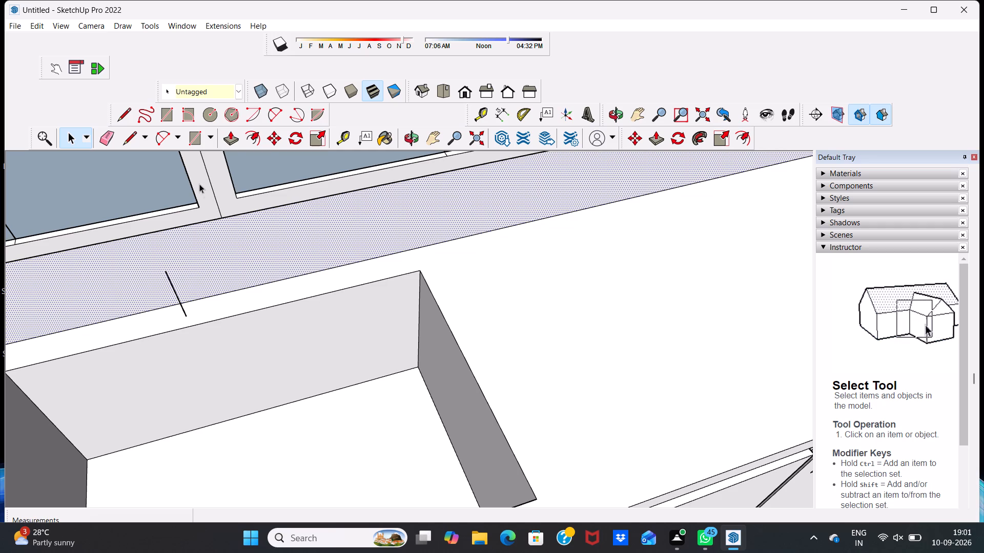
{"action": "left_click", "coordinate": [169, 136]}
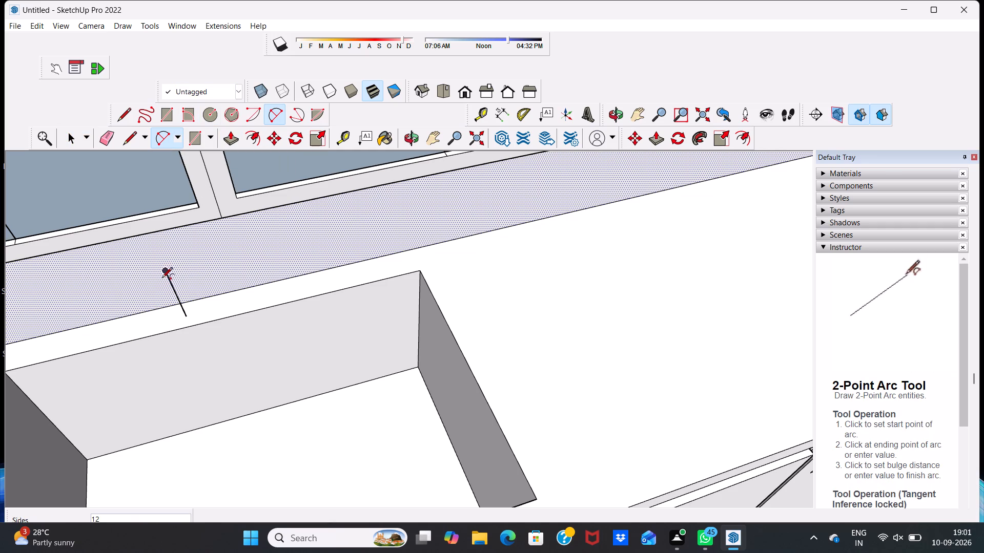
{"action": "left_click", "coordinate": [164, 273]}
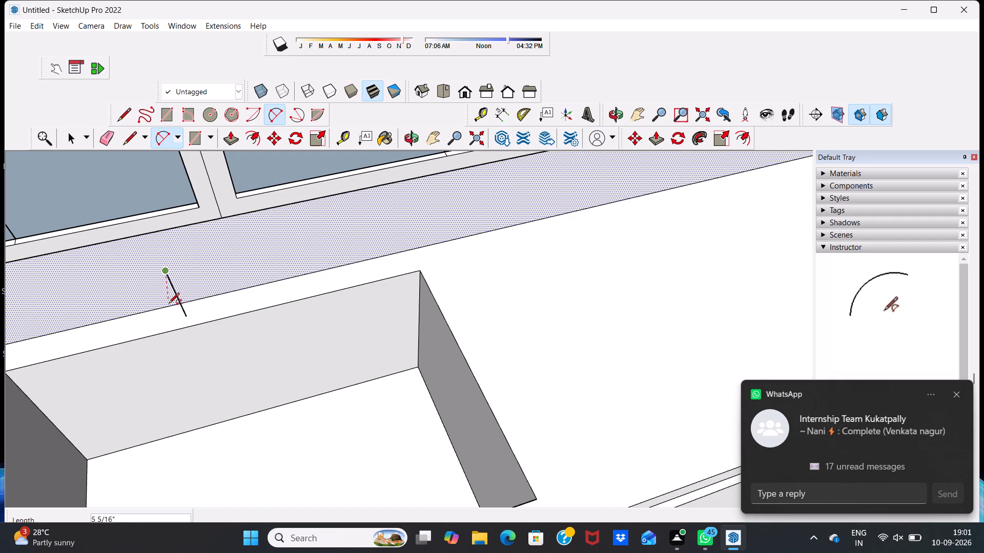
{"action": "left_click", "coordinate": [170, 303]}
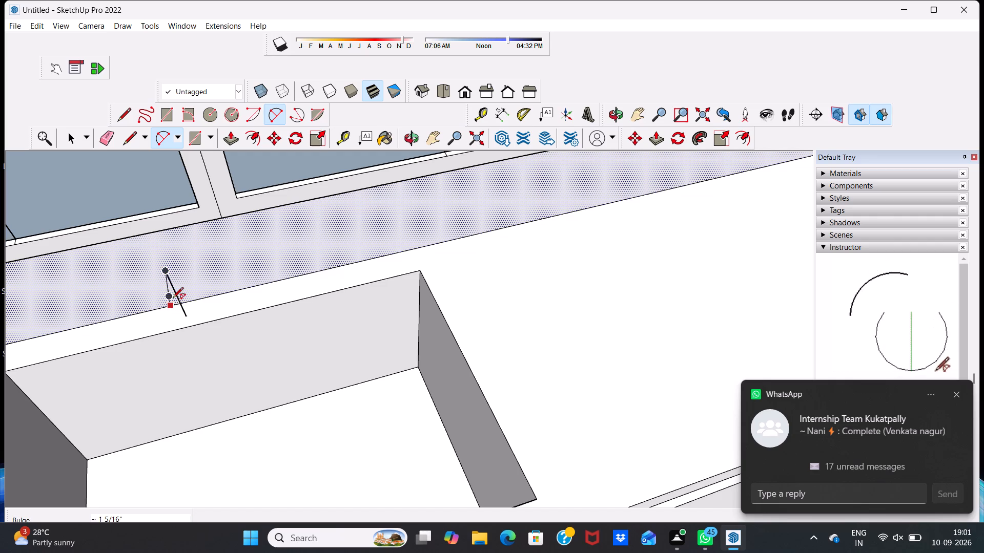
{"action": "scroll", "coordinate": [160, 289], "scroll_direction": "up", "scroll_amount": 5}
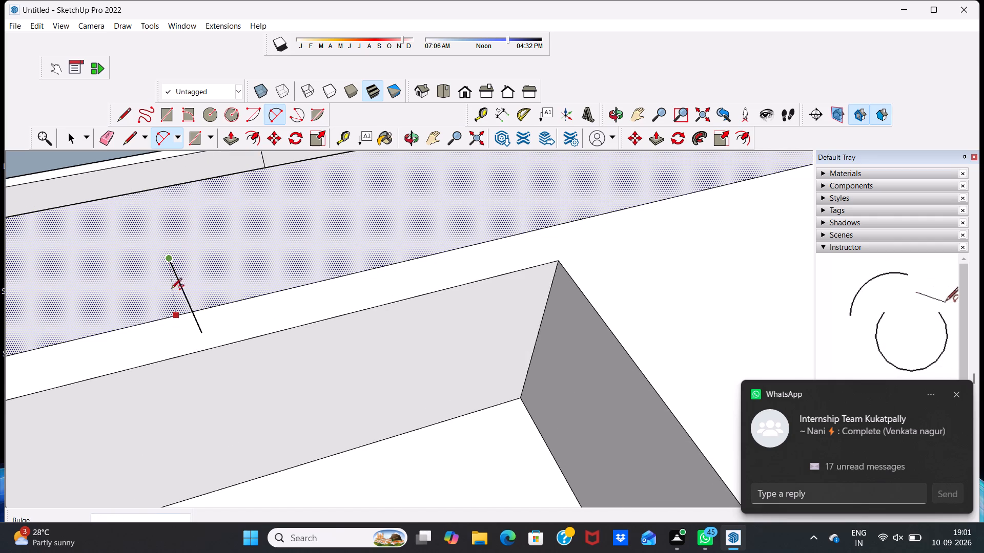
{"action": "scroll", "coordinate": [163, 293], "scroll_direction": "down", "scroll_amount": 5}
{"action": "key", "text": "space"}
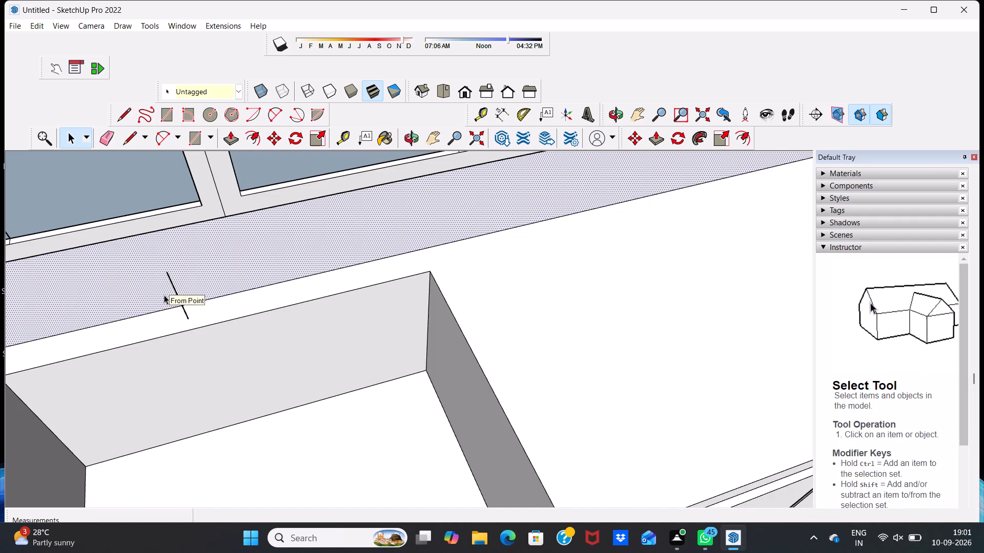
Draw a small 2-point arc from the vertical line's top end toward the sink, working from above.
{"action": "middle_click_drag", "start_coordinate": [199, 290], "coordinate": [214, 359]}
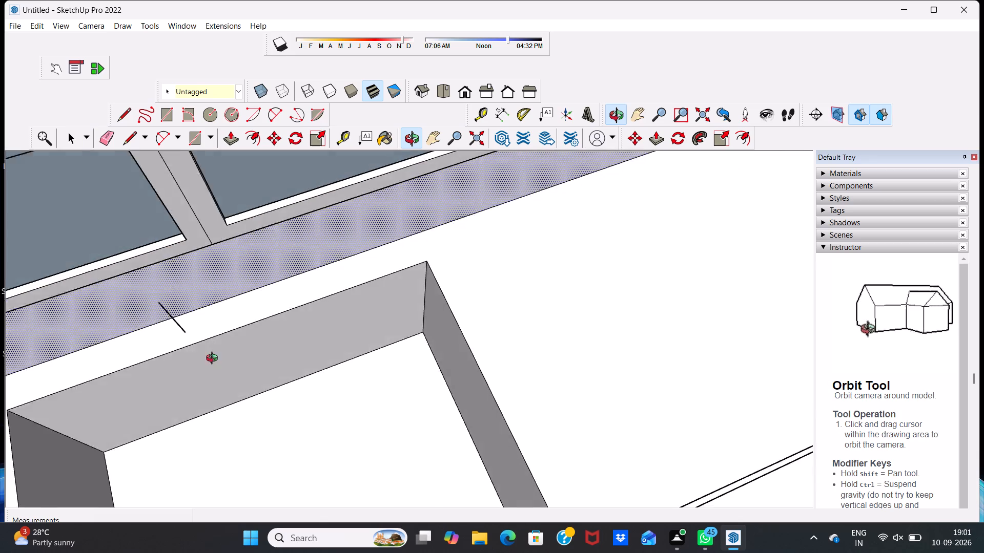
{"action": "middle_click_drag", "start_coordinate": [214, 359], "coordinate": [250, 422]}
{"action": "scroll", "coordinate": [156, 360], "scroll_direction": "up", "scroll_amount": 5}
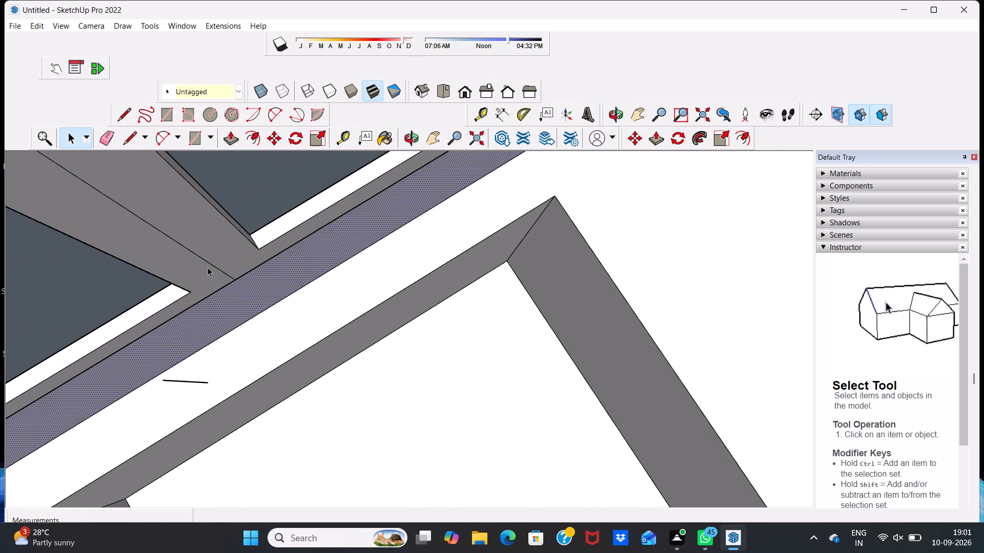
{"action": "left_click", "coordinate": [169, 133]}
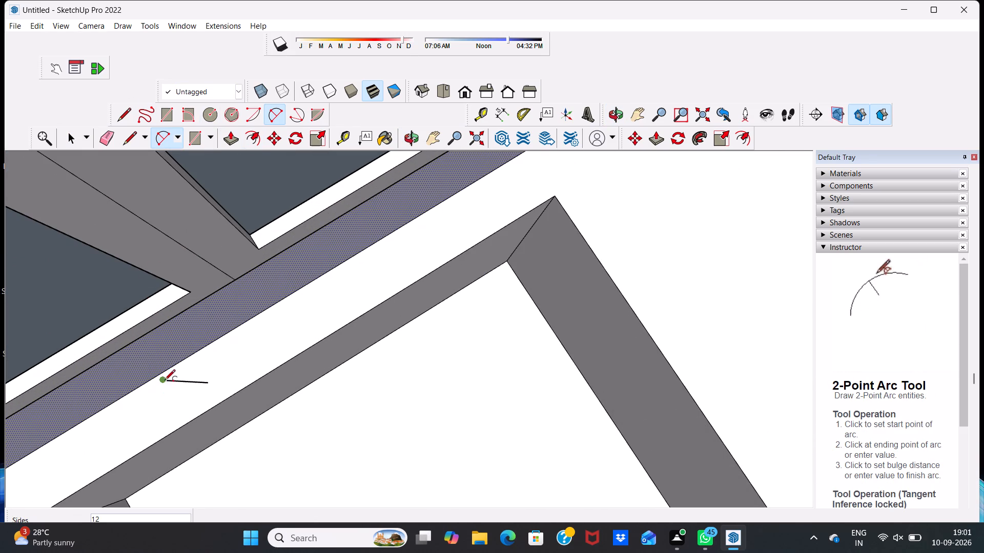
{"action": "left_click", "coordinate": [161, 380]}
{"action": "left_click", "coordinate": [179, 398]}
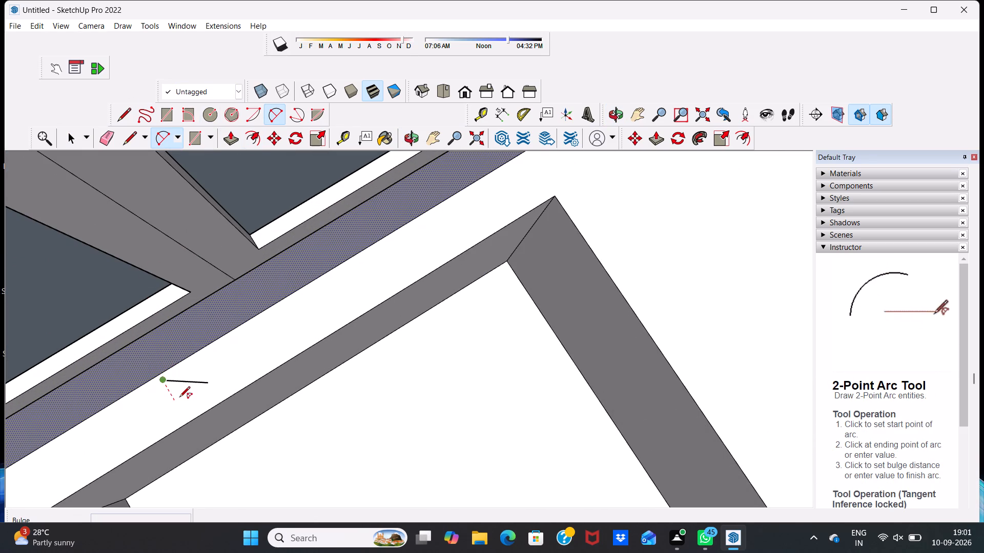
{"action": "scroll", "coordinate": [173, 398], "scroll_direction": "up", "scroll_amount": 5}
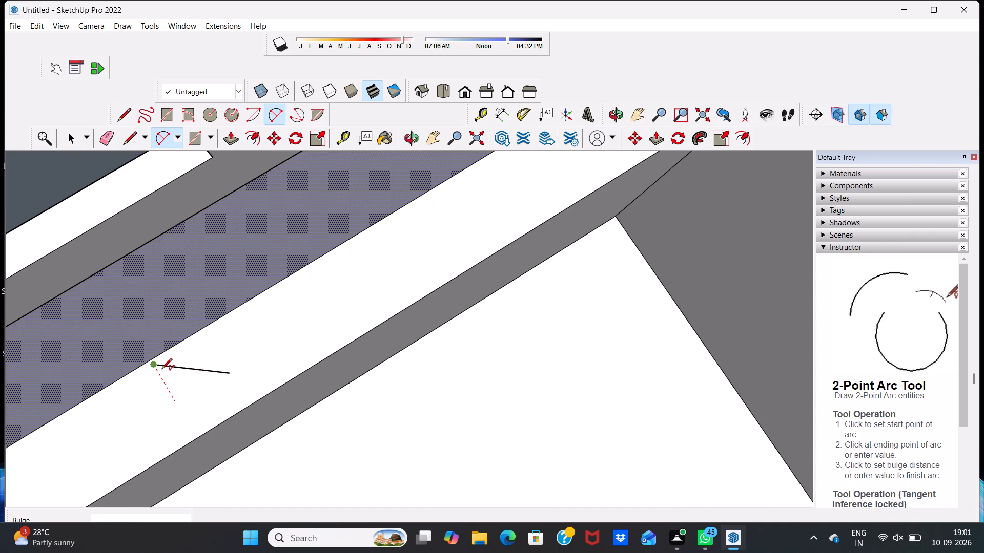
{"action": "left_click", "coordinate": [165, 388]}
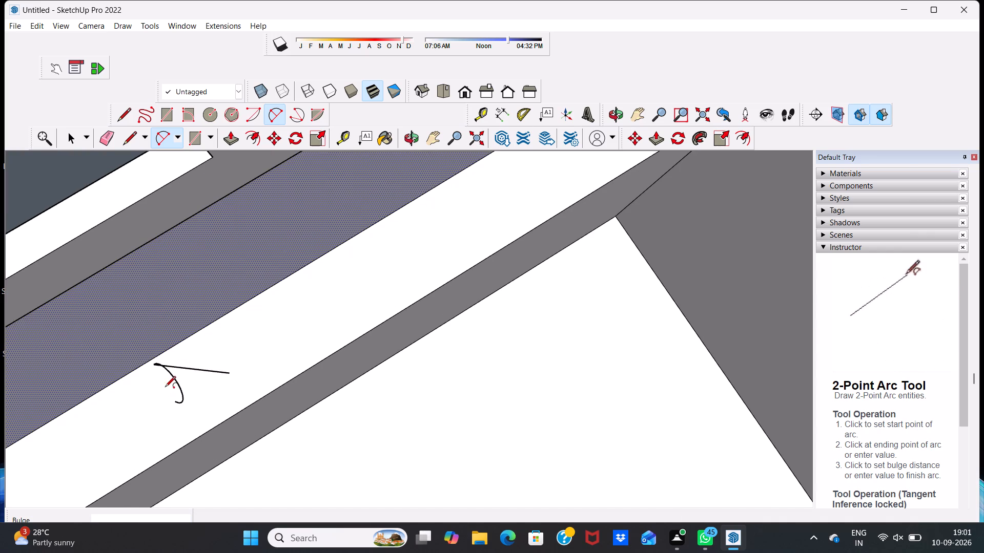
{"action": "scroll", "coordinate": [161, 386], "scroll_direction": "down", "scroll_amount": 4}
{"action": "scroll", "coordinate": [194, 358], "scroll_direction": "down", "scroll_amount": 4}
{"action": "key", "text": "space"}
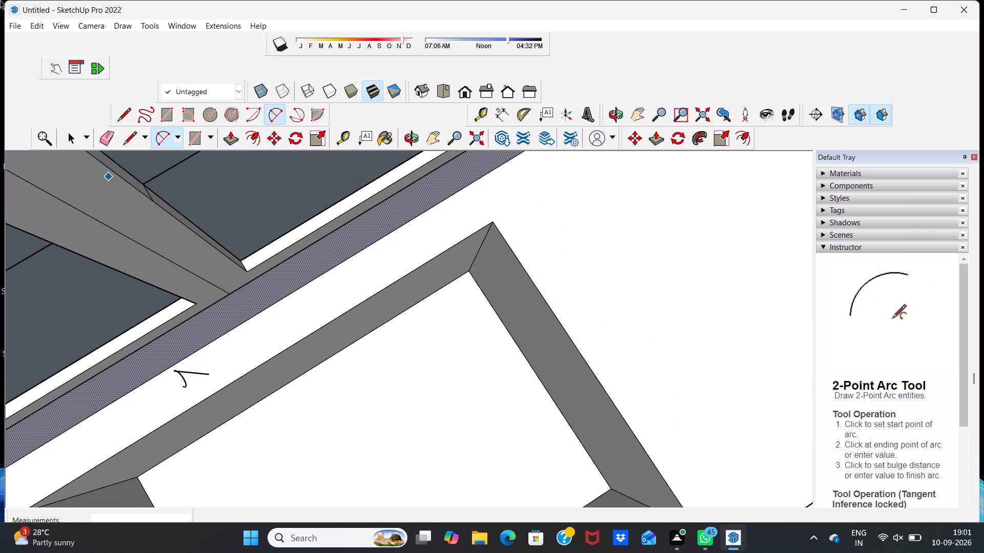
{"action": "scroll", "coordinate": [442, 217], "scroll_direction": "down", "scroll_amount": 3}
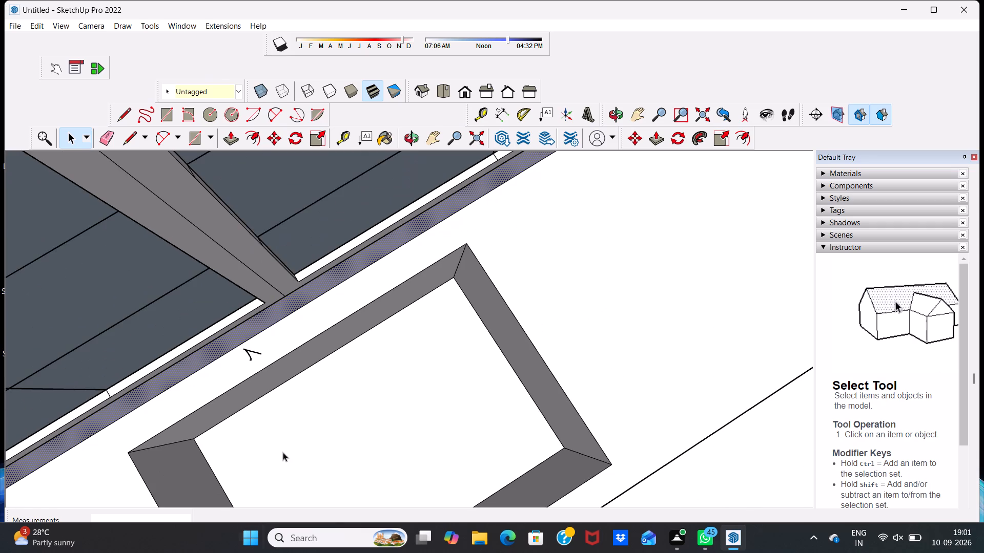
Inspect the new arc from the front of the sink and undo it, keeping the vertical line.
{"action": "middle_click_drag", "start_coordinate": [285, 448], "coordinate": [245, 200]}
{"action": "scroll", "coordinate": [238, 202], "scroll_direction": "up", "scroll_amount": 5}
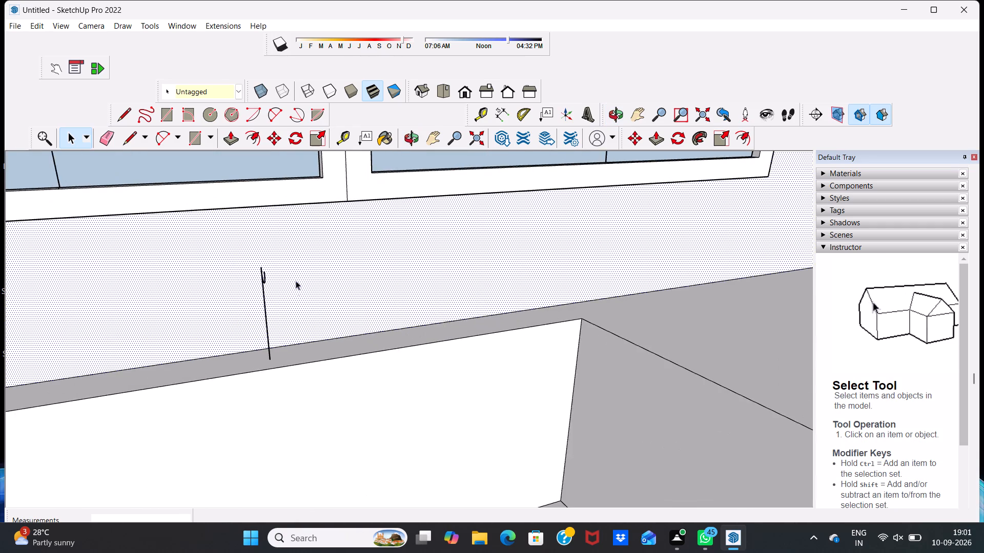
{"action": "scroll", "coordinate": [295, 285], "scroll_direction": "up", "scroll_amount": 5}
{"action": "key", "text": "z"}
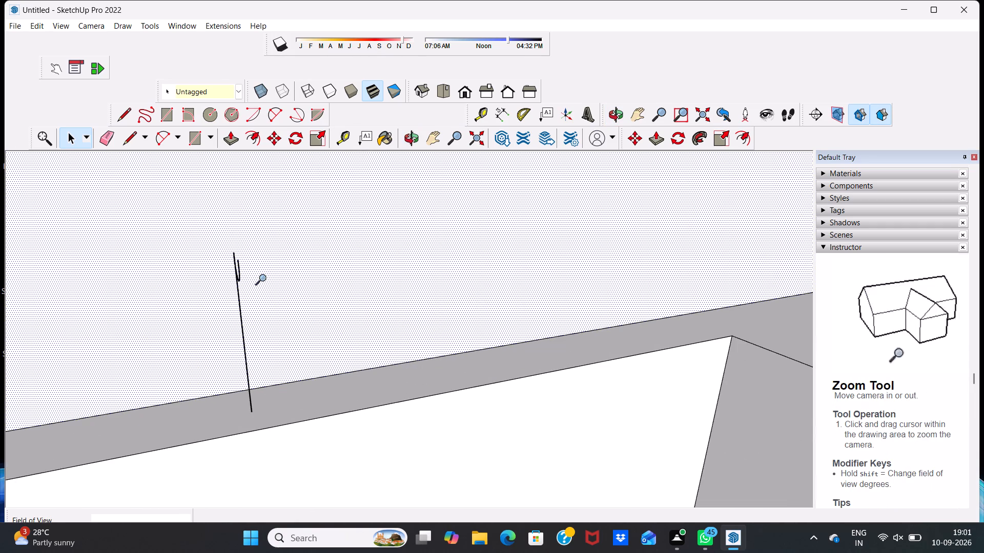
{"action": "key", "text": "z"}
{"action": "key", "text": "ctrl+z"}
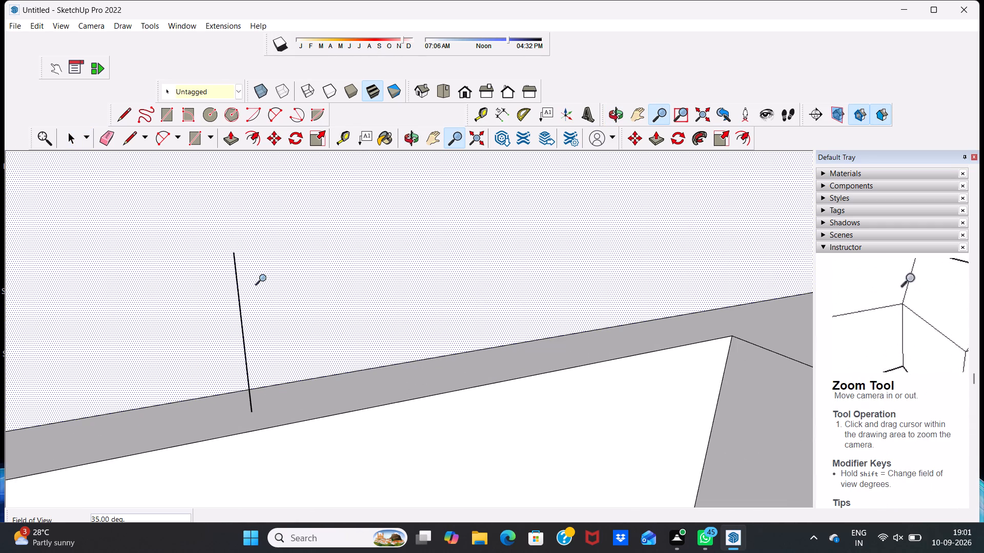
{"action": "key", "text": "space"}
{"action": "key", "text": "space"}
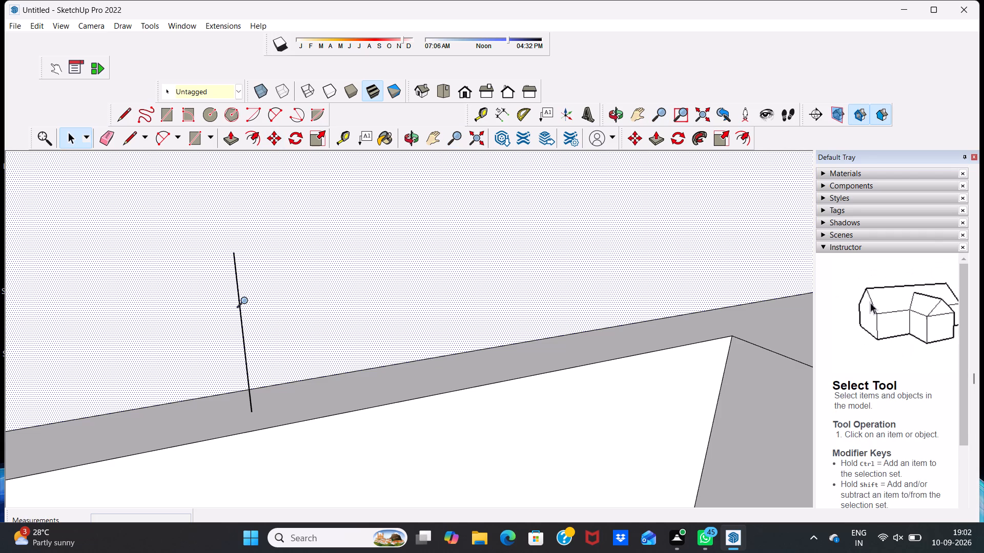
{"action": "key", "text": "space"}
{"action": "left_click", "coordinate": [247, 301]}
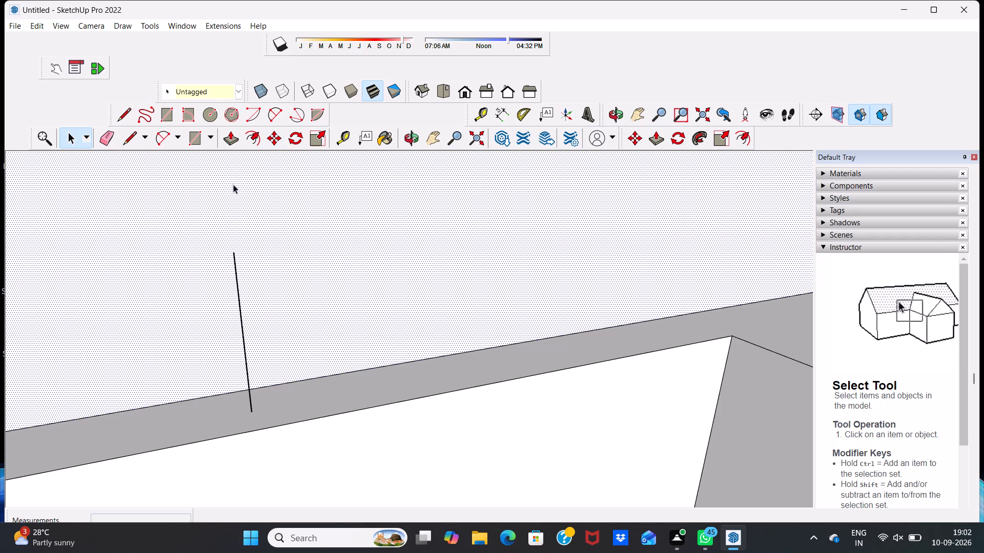
Draw a 2-point arc about 4 1/2" long from the vertical line's top end toward the sink, bulging upward about 1".
{"action": "left_click", "coordinate": [167, 133]}
{"action": "left_click", "coordinate": [232, 254]}
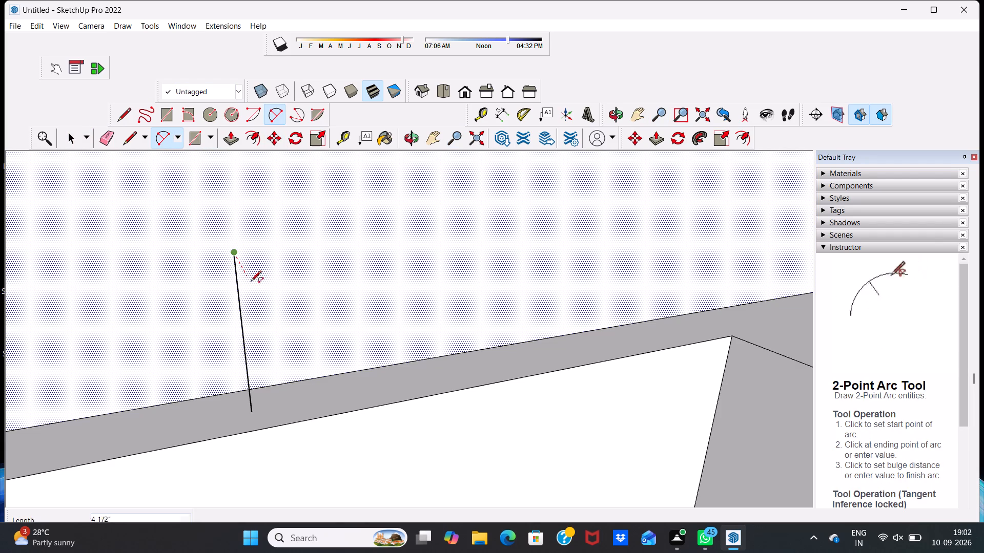
{"action": "left_click", "coordinate": [255, 281]}
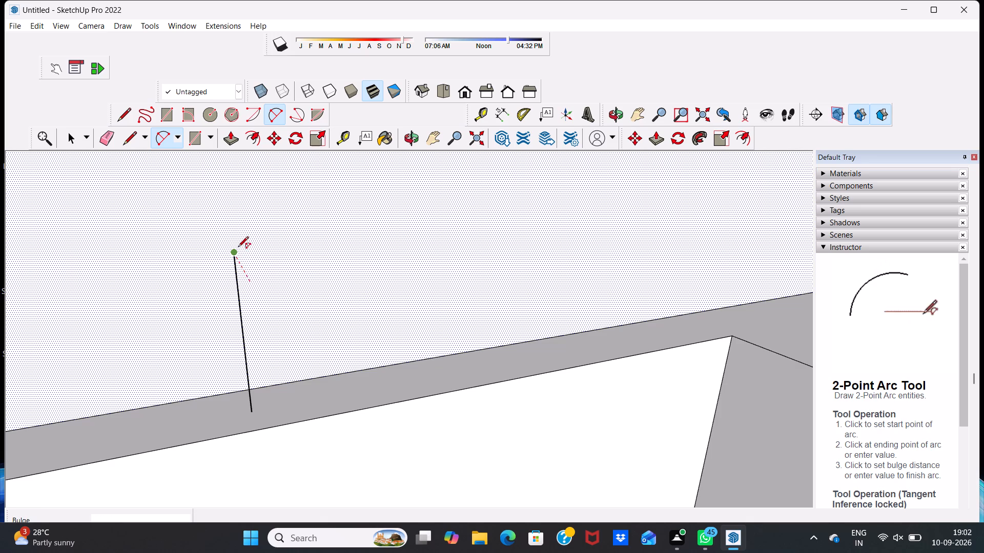
{"action": "left_click", "coordinate": [243, 243]}
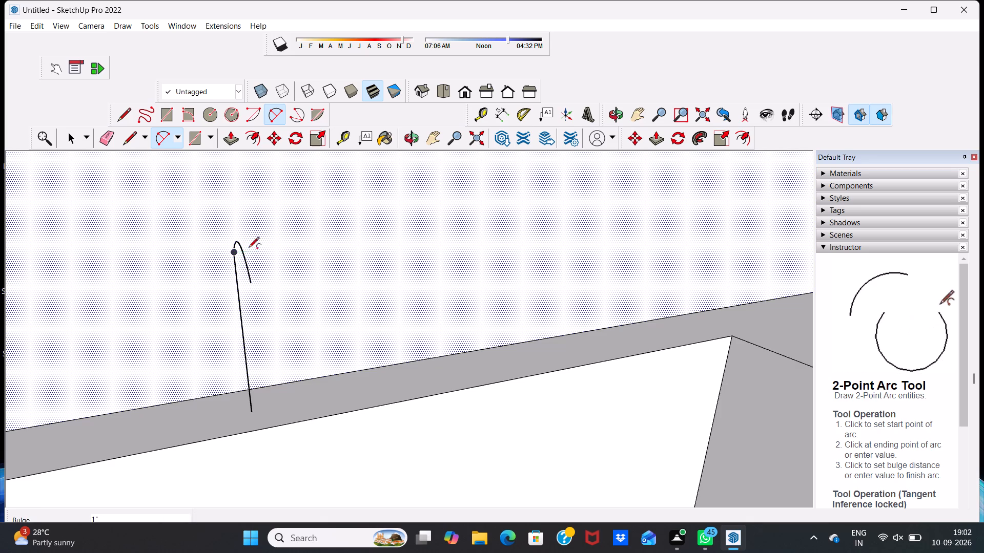
{"action": "key", "text": "space"}
{"action": "key", "text": "space"}
{"action": "key", "text": "space"}
Examine the hooked faucet outline from several angles against the sink, window and cabinets, with the wall deselected.
{"action": "scroll", "coordinate": [236, 337], "scroll_direction": "down", "scroll_amount": 3}
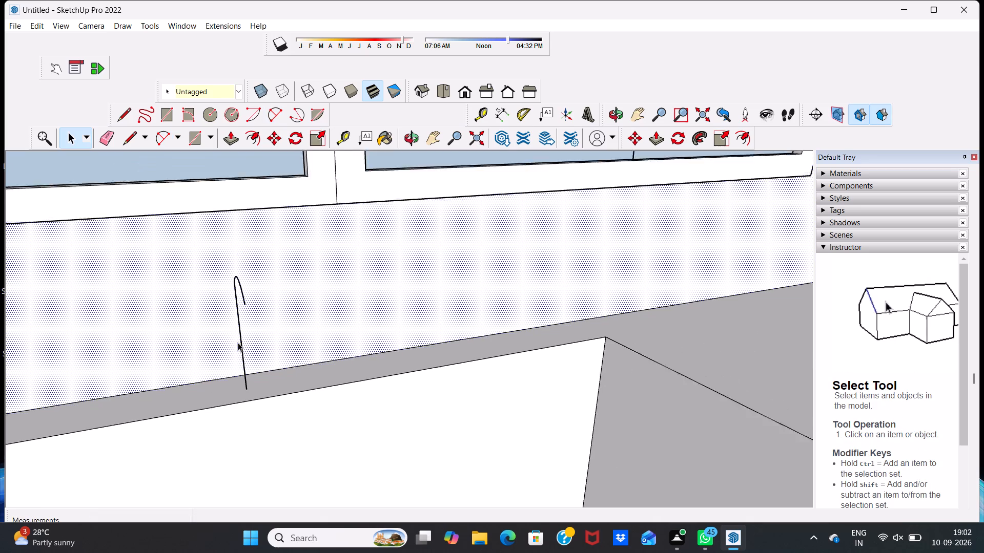
{"action": "scroll", "coordinate": [238, 343], "scroll_direction": "down", "scroll_amount": 2}
{"action": "middle_click_drag", "start_coordinate": [241, 339], "coordinate": [210, 402]}
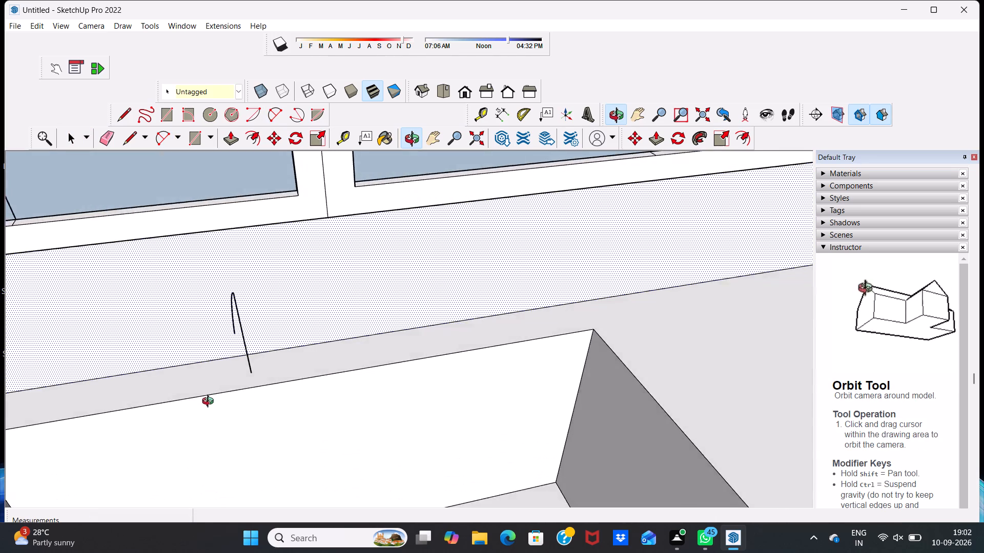
{"action": "middle_click_drag", "start_coordinate": [210, 402], "coordinate": [273, 306]}
{"action": "scroll", "coordinate": [272, 307], "scroll_direction": "down", "scroll_amount": 20}
{"action": "scroll", "coordinate": [272, 307], "scroll_direction": "down", "scroll_amount": 2}
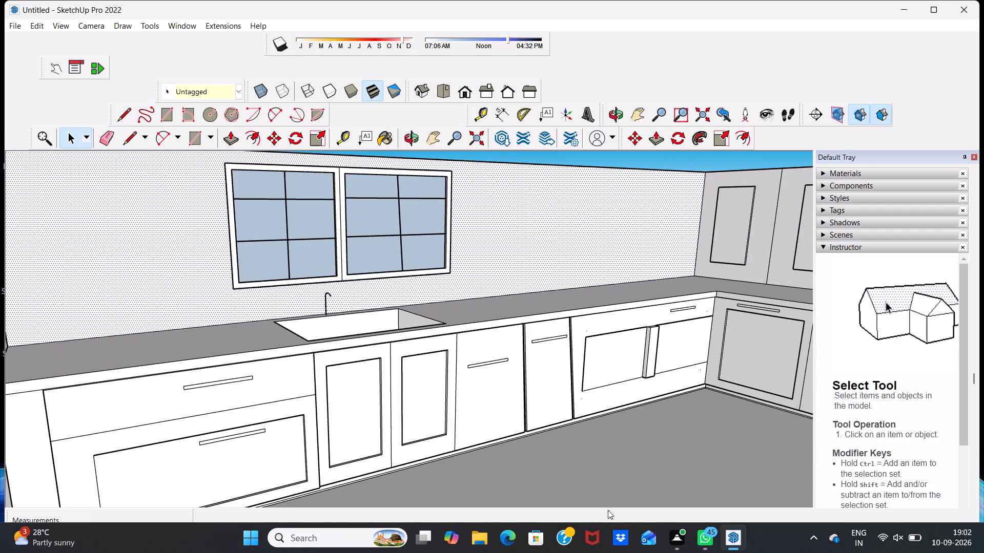
{"action": "left_click", "coordinate": [515, 161]}
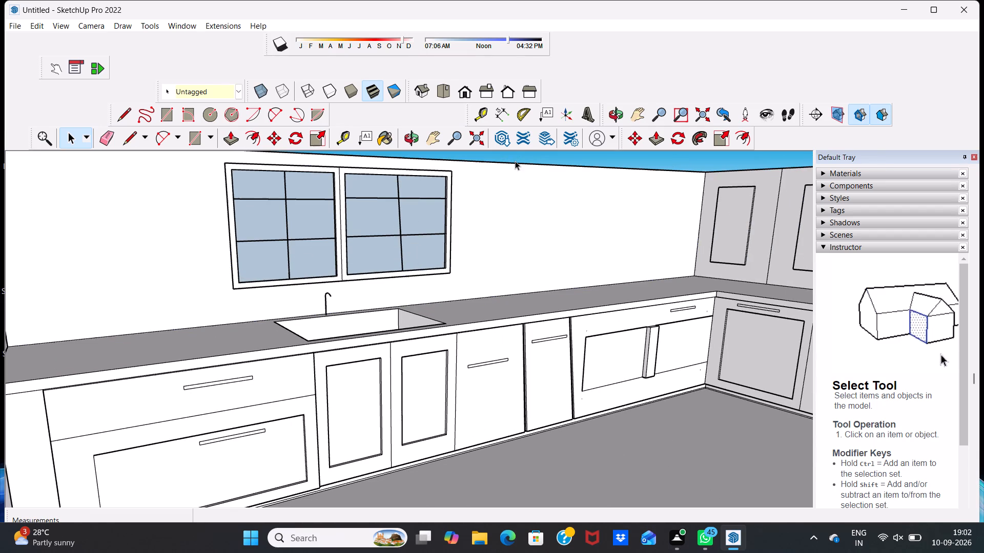
{"action": "scroll", "coordinate": [278, 157], "scroll_direction": "up", "scroll_amount": 2}
{"action": "scroll", "coordinate": [333, 342], "scroll_direction": "up", "scroll_amount": 4}
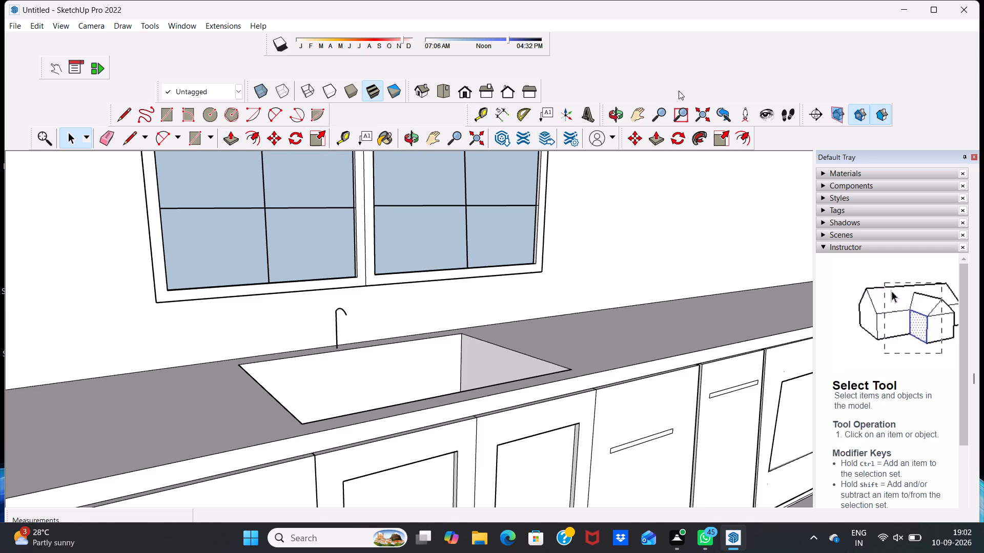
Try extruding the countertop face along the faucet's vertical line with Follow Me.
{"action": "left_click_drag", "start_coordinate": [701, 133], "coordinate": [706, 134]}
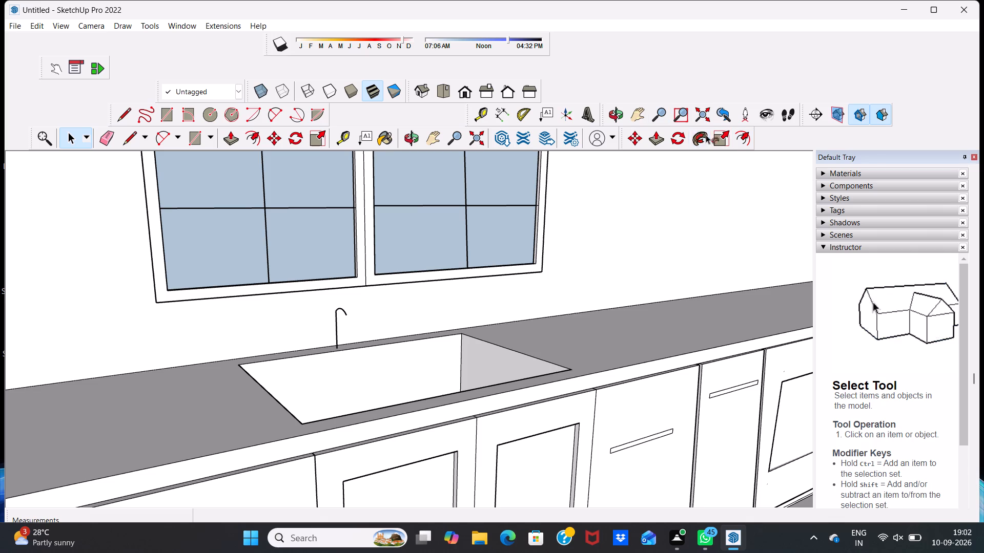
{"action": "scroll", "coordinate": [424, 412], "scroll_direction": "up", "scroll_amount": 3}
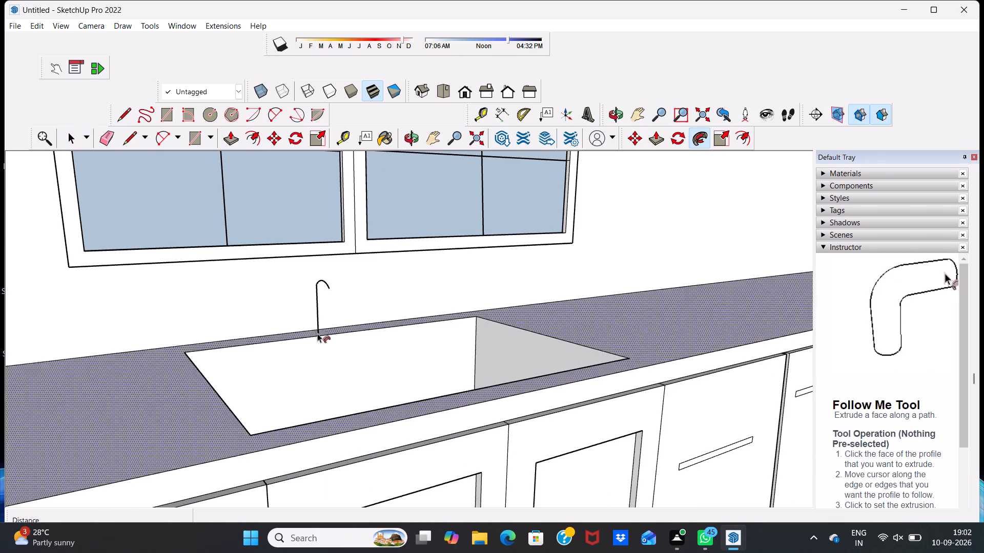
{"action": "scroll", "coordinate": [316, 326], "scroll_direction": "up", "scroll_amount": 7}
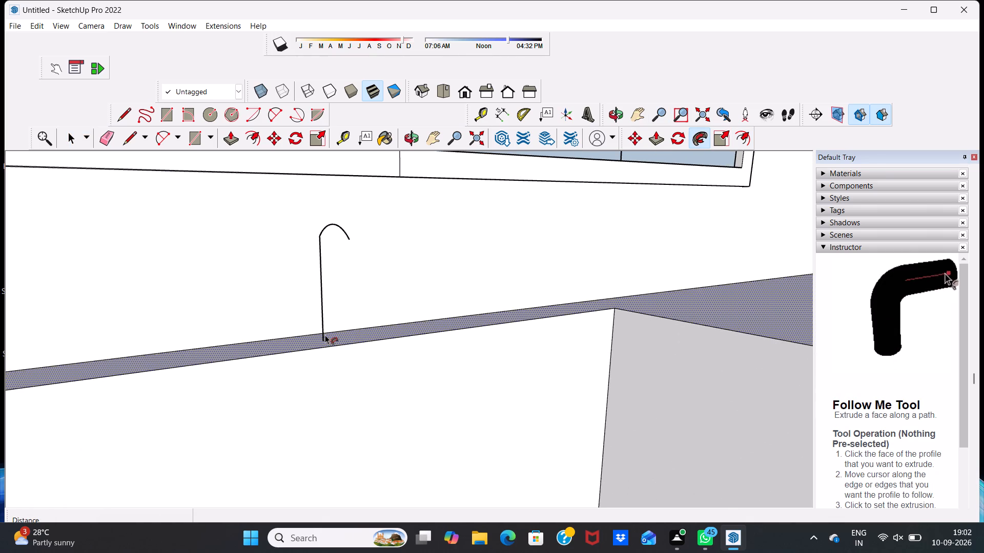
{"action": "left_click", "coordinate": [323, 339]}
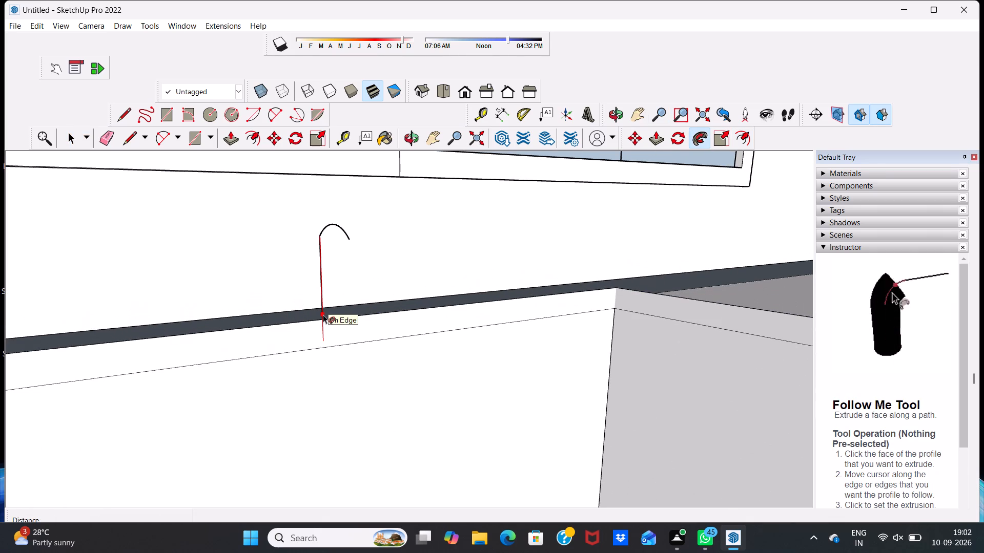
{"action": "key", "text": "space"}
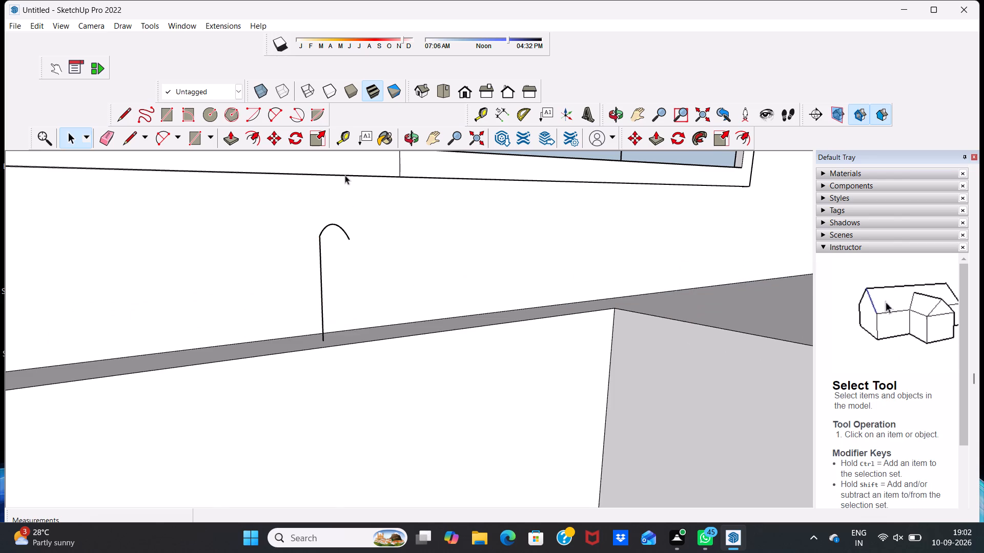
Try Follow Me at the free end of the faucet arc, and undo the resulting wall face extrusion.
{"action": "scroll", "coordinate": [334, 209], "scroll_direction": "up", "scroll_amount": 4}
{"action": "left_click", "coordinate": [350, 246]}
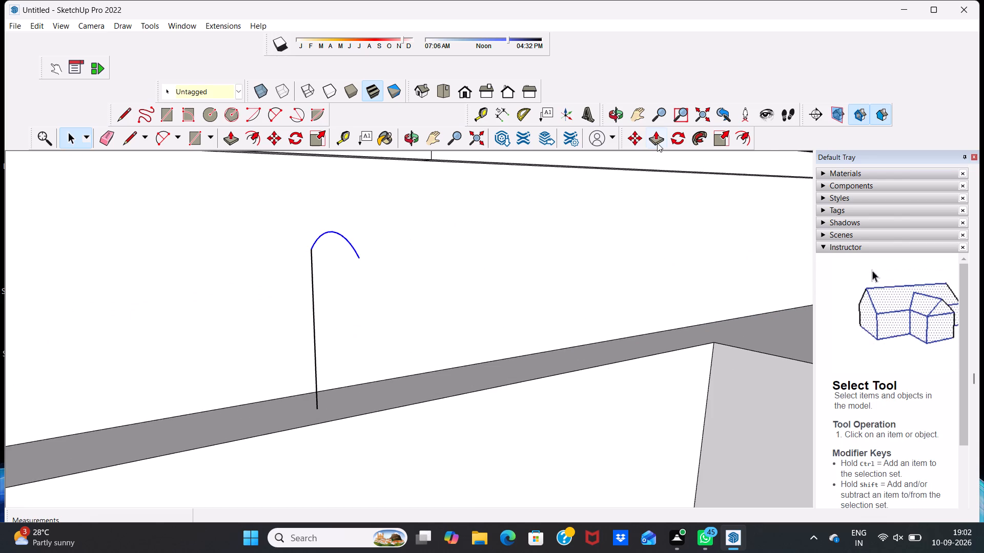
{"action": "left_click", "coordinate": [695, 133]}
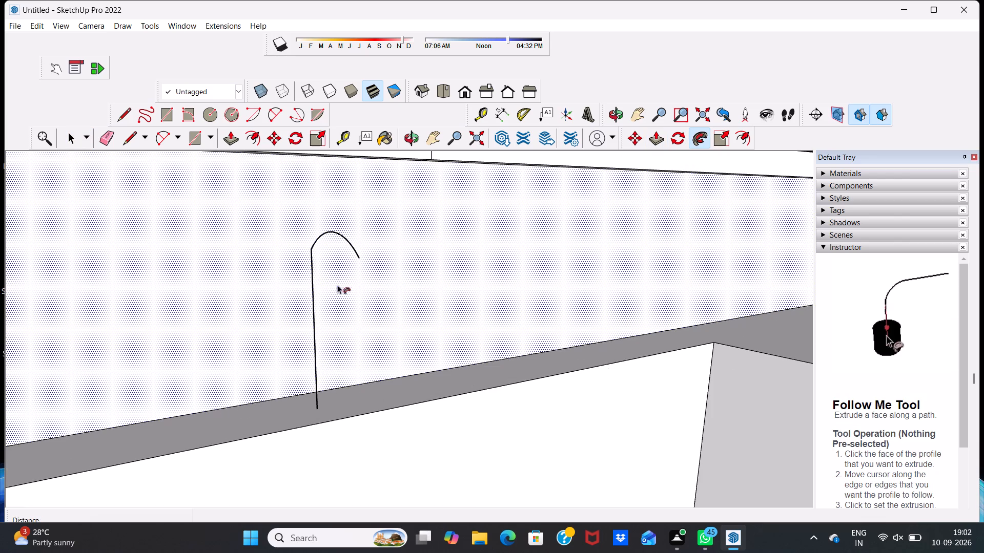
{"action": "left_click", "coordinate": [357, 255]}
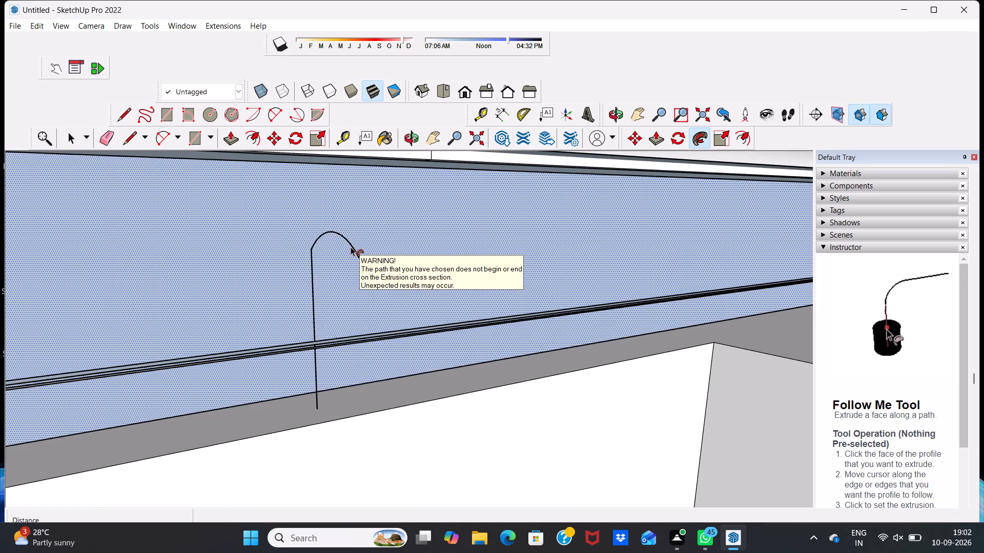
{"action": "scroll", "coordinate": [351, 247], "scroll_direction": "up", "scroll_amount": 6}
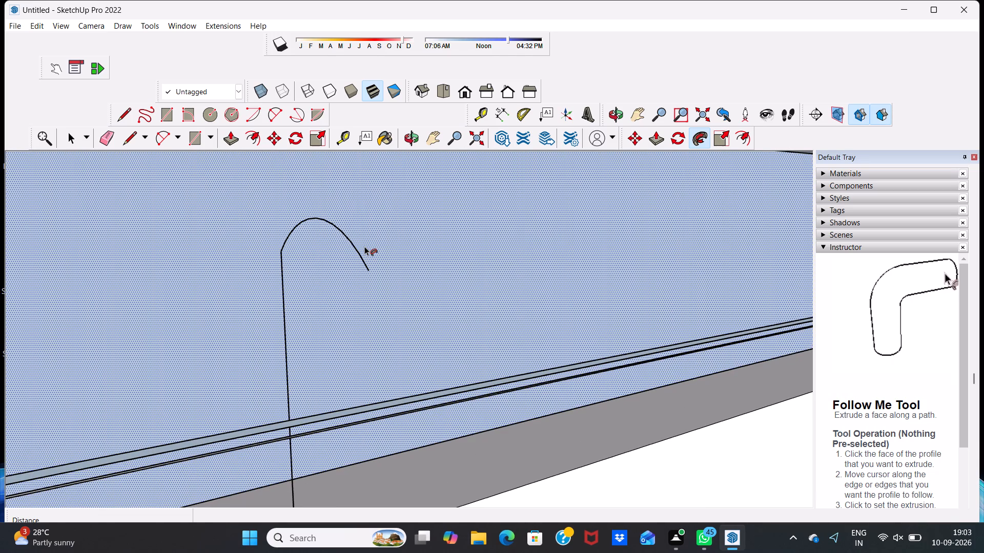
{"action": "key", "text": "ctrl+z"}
Examine the faucet outline's arc end and vertical line from above the sink.
{"action": "scroll", "coordinate": [228, 145], "scroll_direction": "down", "scroll_amount": 3}
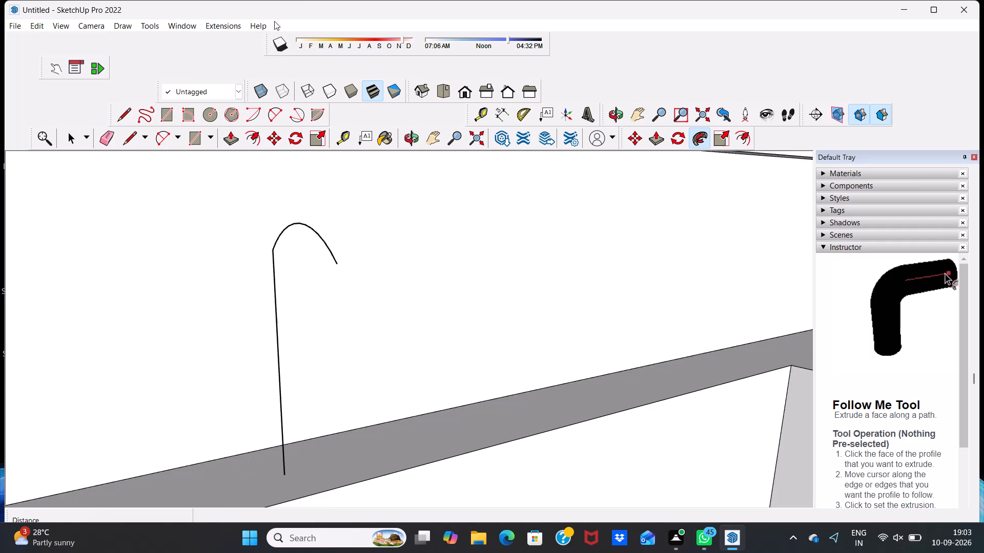
{"action": "middle_click_drag", "start_coordinate": [461, 317], "coordinate": [494, 453]}
{"action": "scroll", "coordinate": [415, 457], "scroll_direction": "up", "scroll_amount": 2}
{"action": "scroll", "coordinate": [332, 351], "scroll_direction": "up", "scroll_amount": 2}
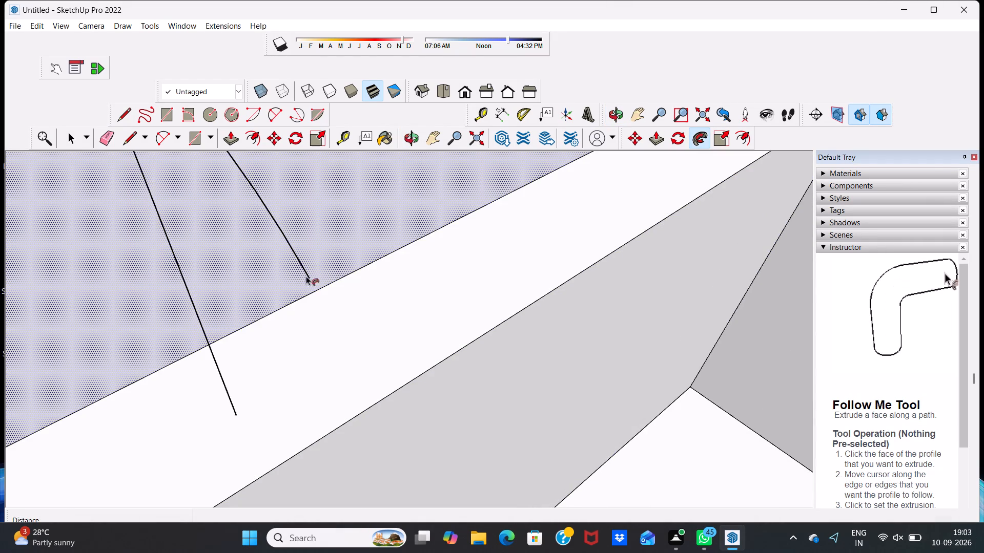
{"action": "scroll", "coordinate": [314, 333], "scroll_direction": "down", "scroll_amount": 17}
{"action": "scroll", "coordinate": [284, 296], "scroll_direction": "down", "scroll_amount": 6}
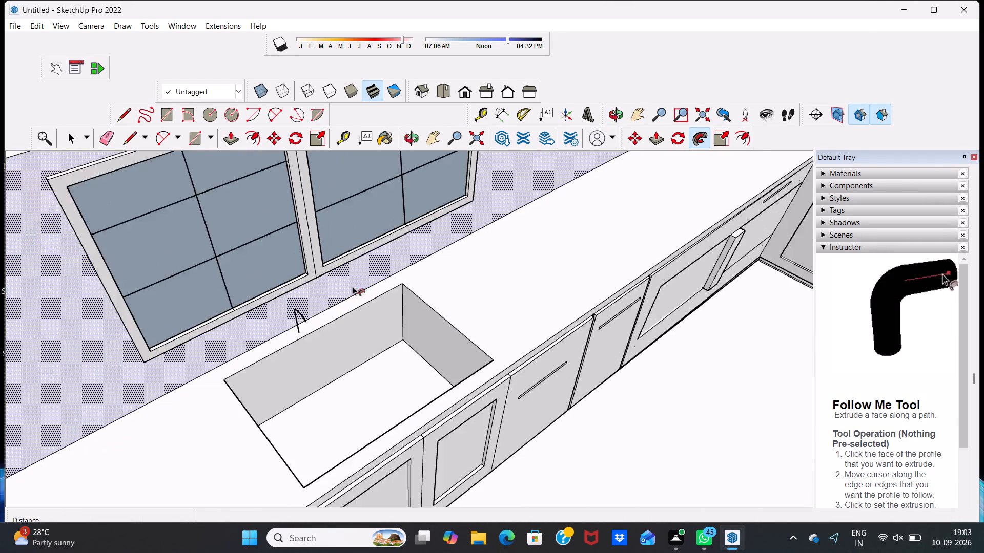
{"action": "scroll", "coordinate": [352, 286], "scroll_direction": "down", "scroll_amount": 10}
{"action": "left_click", "coordinate": [264, 190]}
{"action": "scroll", "coordinate": [350, 318], "scroll_direction": "up", "scroll_amount": 9}
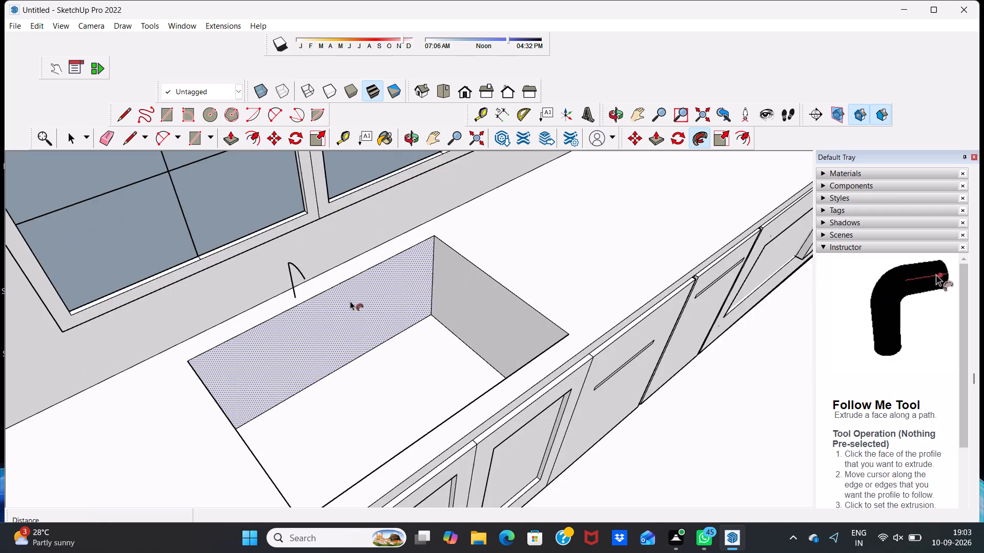
{"action": "scroll", "coordinate": [350, 301], "scroll_direction": "up", "scroll_amount": 5}
{"action": "scroll", "coordinate": [287, 272], "scroll_direction": "up", "scroll_amount": 4}
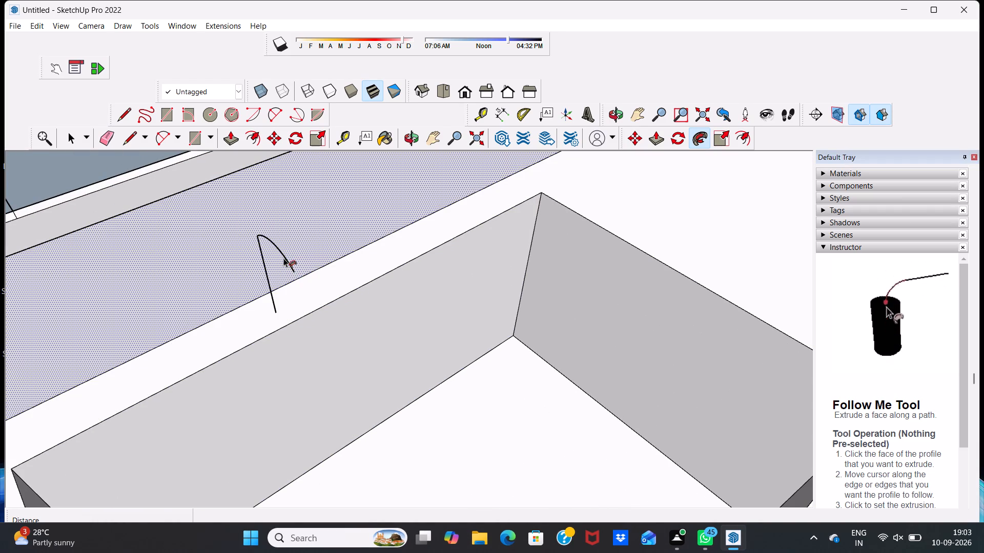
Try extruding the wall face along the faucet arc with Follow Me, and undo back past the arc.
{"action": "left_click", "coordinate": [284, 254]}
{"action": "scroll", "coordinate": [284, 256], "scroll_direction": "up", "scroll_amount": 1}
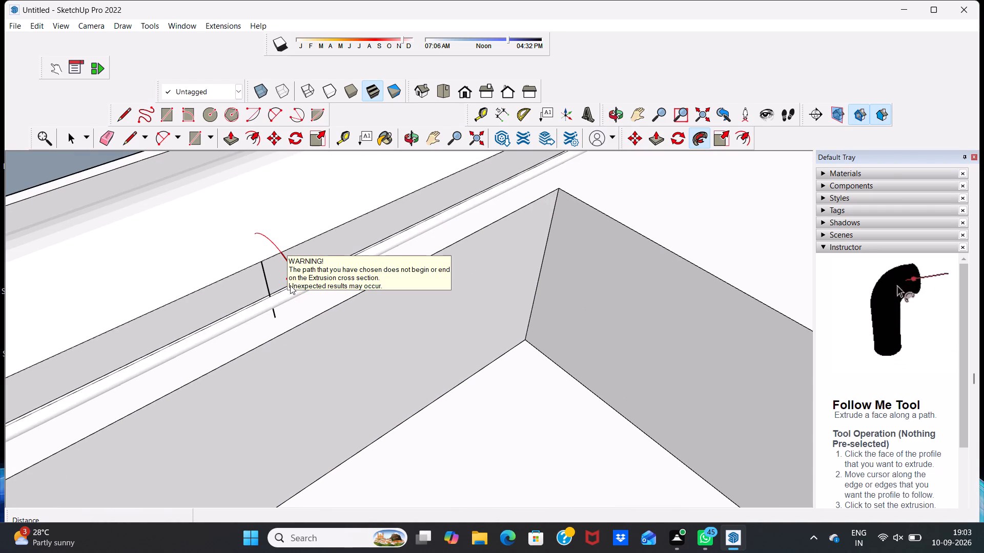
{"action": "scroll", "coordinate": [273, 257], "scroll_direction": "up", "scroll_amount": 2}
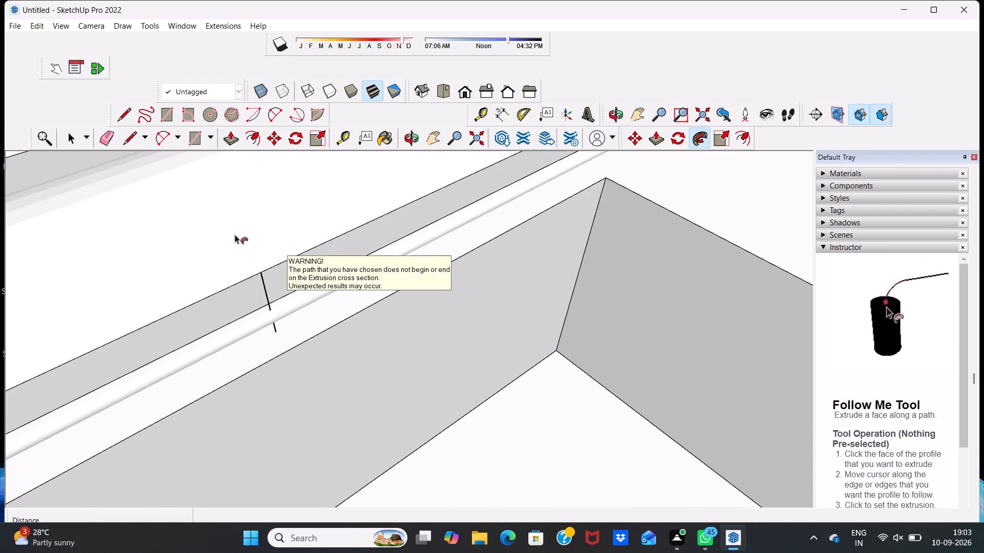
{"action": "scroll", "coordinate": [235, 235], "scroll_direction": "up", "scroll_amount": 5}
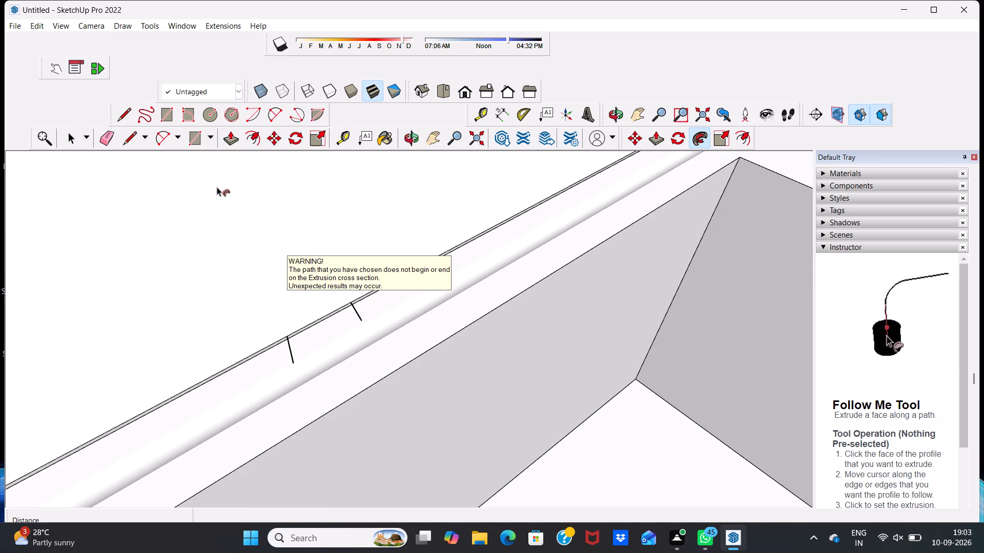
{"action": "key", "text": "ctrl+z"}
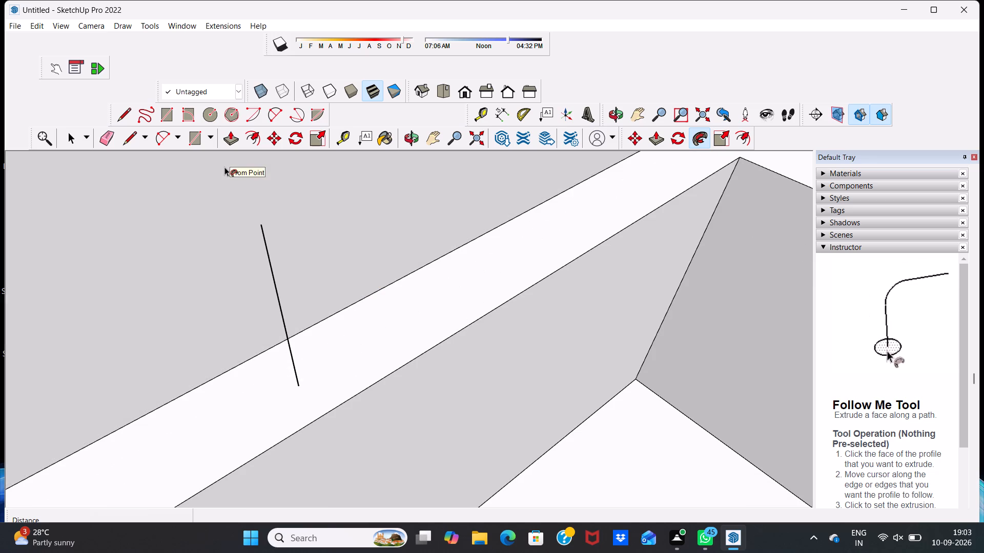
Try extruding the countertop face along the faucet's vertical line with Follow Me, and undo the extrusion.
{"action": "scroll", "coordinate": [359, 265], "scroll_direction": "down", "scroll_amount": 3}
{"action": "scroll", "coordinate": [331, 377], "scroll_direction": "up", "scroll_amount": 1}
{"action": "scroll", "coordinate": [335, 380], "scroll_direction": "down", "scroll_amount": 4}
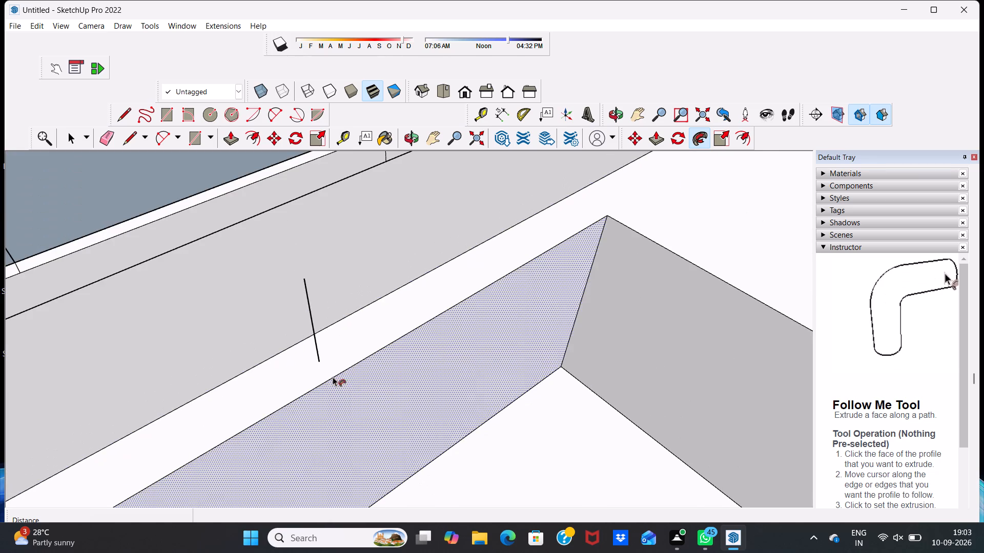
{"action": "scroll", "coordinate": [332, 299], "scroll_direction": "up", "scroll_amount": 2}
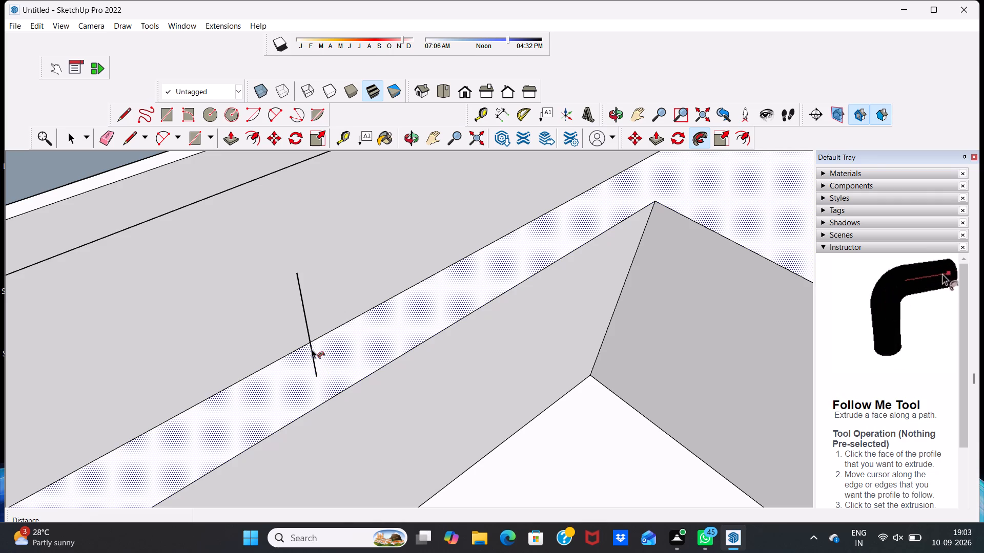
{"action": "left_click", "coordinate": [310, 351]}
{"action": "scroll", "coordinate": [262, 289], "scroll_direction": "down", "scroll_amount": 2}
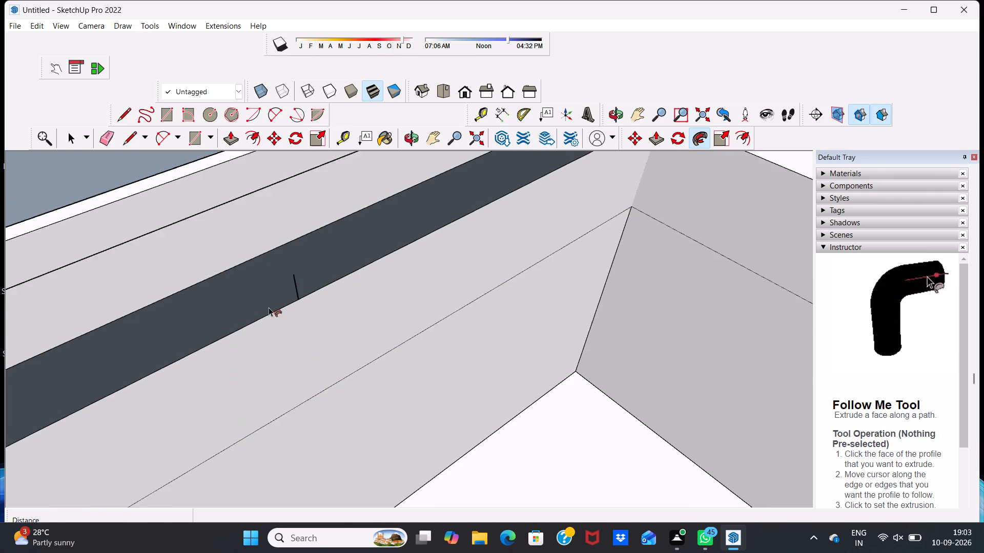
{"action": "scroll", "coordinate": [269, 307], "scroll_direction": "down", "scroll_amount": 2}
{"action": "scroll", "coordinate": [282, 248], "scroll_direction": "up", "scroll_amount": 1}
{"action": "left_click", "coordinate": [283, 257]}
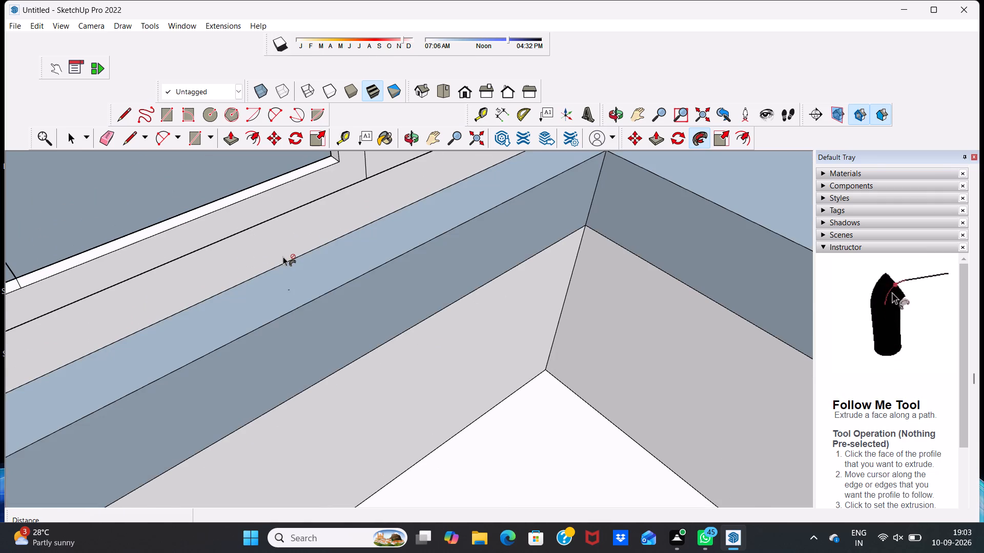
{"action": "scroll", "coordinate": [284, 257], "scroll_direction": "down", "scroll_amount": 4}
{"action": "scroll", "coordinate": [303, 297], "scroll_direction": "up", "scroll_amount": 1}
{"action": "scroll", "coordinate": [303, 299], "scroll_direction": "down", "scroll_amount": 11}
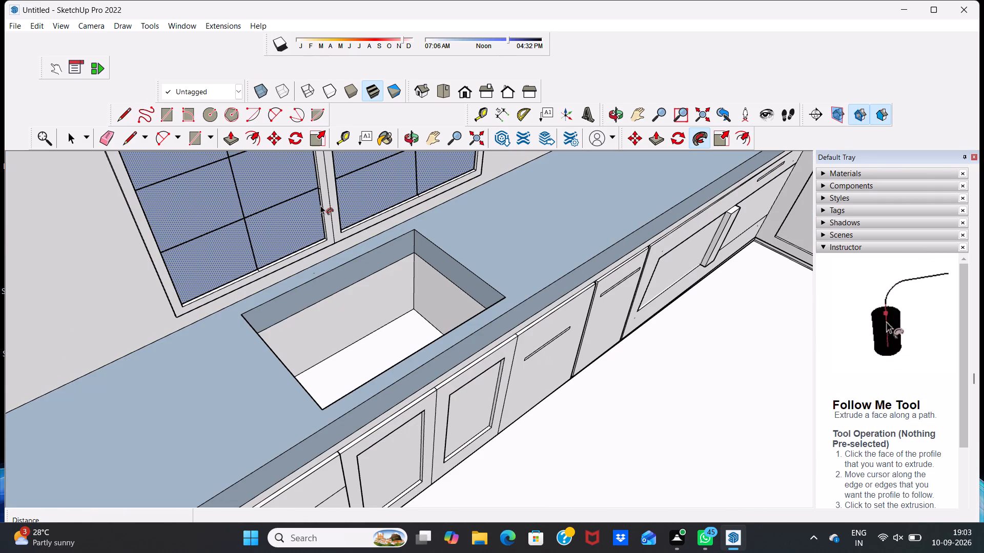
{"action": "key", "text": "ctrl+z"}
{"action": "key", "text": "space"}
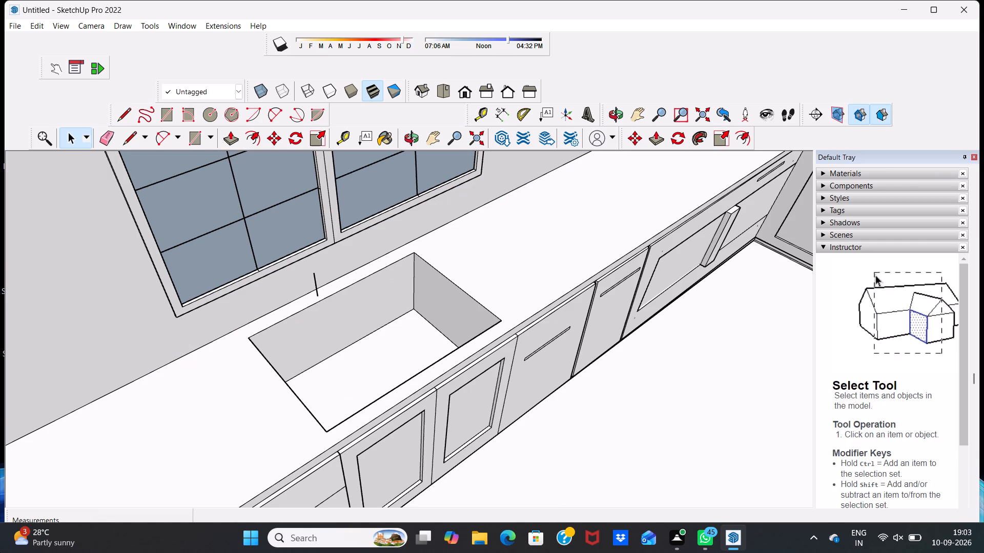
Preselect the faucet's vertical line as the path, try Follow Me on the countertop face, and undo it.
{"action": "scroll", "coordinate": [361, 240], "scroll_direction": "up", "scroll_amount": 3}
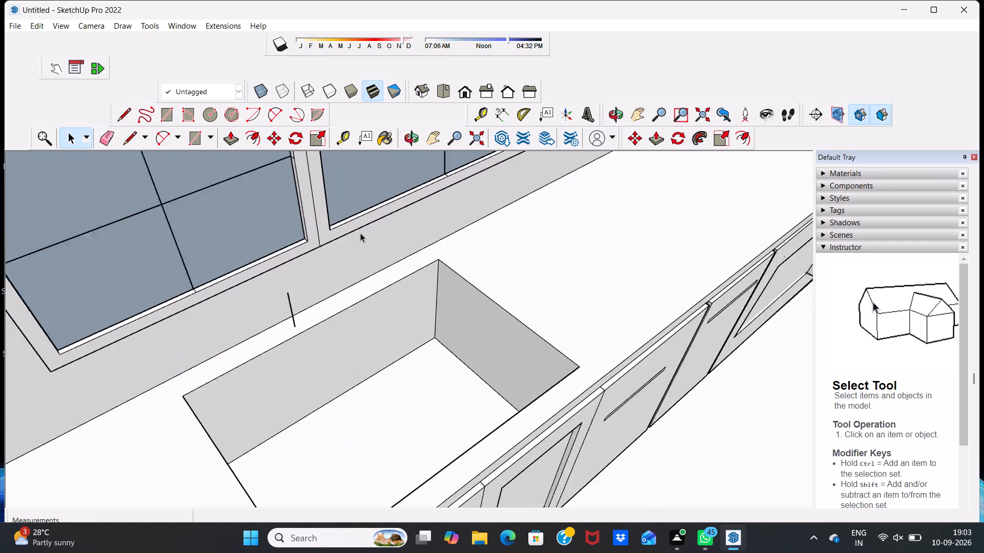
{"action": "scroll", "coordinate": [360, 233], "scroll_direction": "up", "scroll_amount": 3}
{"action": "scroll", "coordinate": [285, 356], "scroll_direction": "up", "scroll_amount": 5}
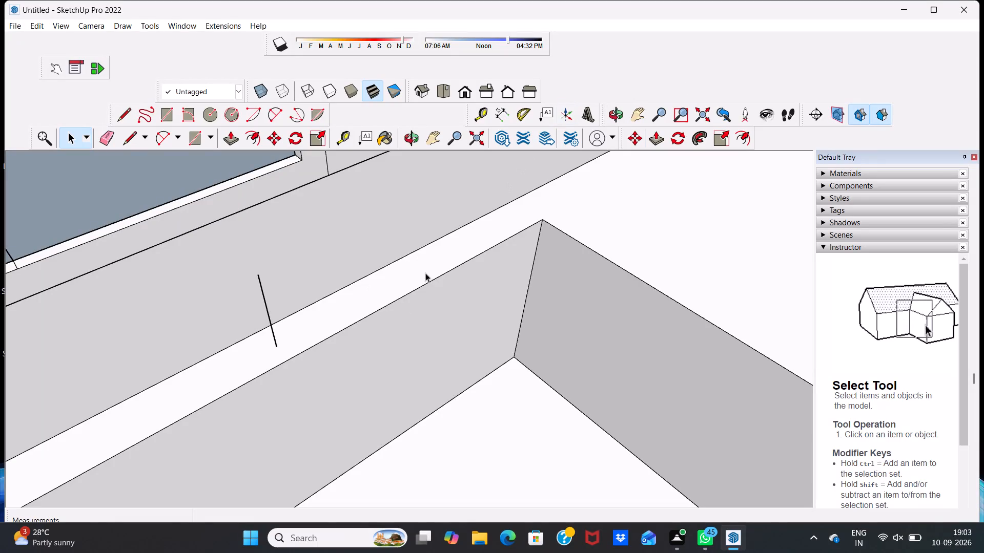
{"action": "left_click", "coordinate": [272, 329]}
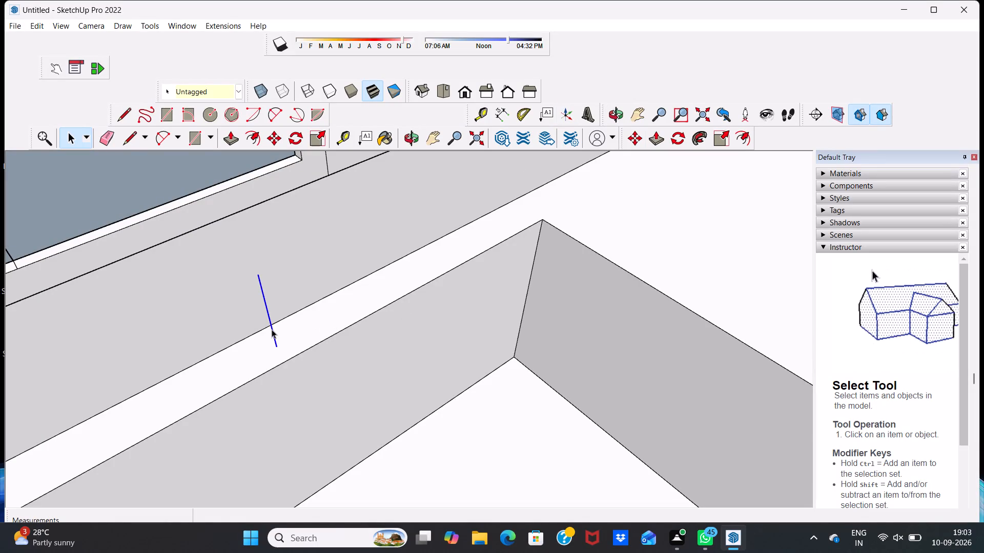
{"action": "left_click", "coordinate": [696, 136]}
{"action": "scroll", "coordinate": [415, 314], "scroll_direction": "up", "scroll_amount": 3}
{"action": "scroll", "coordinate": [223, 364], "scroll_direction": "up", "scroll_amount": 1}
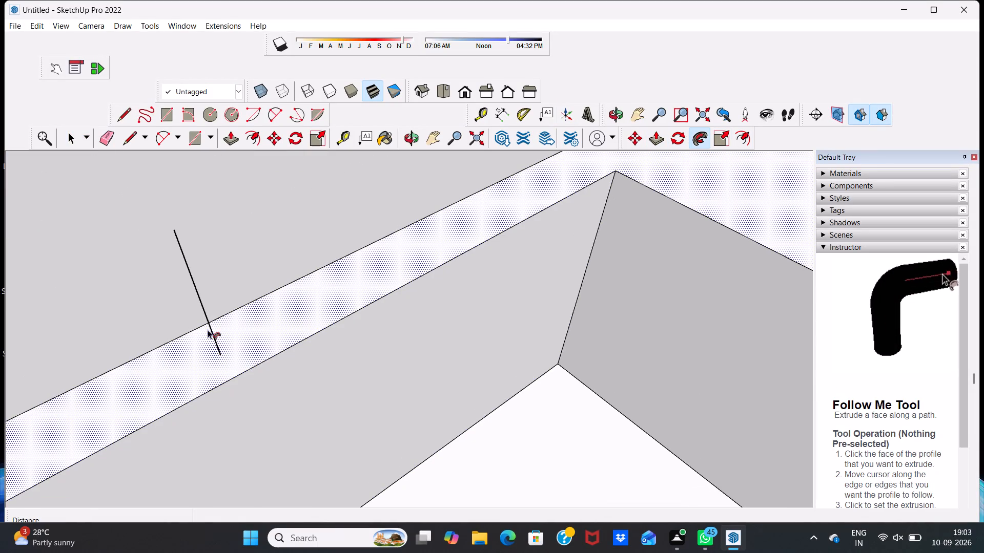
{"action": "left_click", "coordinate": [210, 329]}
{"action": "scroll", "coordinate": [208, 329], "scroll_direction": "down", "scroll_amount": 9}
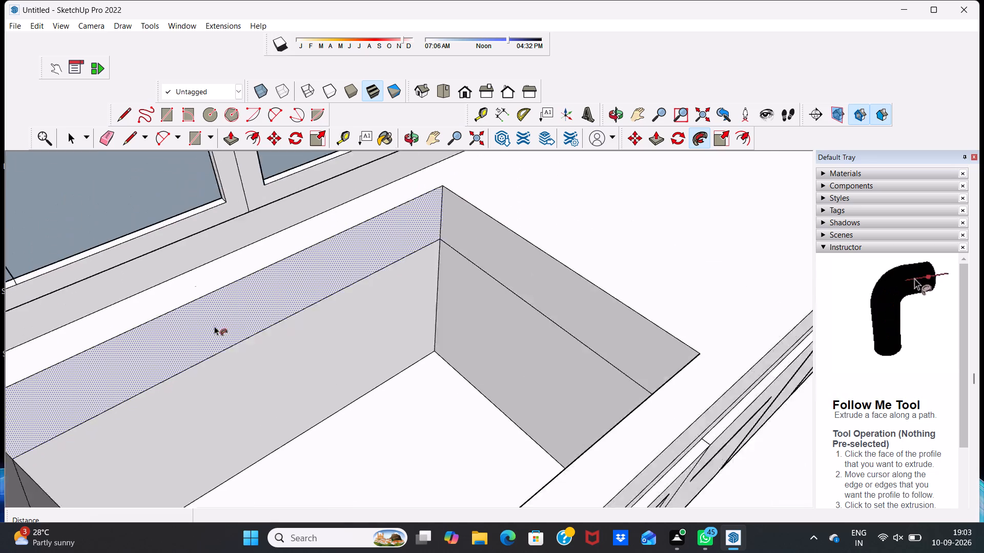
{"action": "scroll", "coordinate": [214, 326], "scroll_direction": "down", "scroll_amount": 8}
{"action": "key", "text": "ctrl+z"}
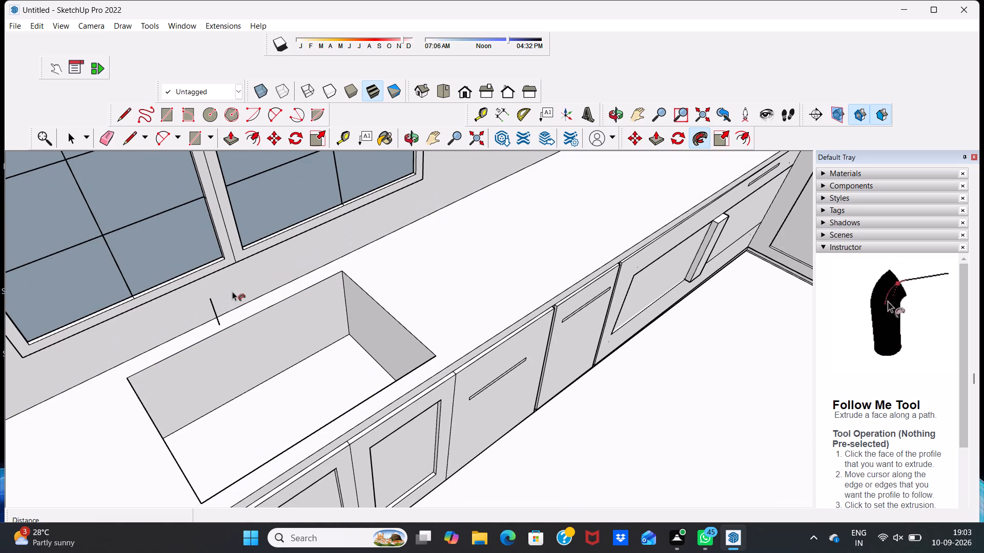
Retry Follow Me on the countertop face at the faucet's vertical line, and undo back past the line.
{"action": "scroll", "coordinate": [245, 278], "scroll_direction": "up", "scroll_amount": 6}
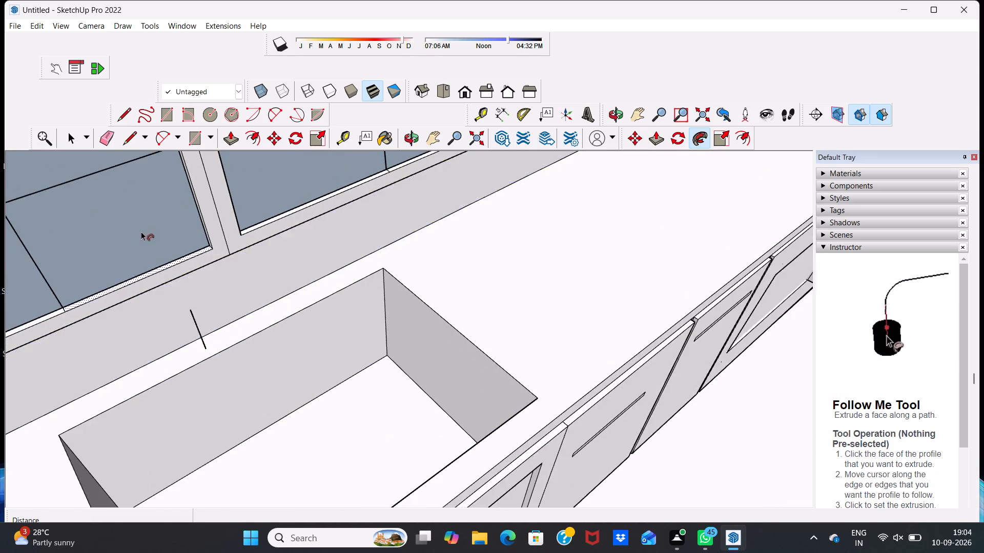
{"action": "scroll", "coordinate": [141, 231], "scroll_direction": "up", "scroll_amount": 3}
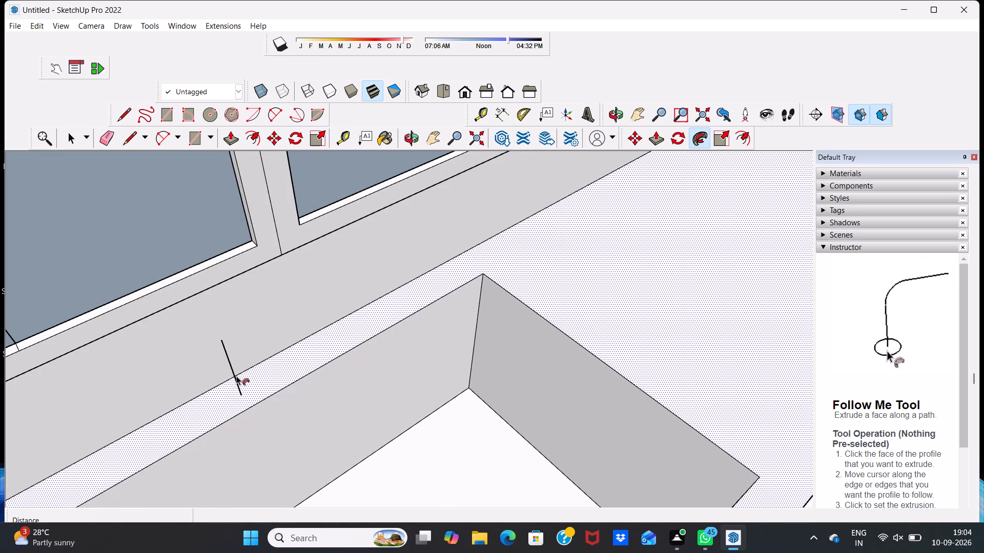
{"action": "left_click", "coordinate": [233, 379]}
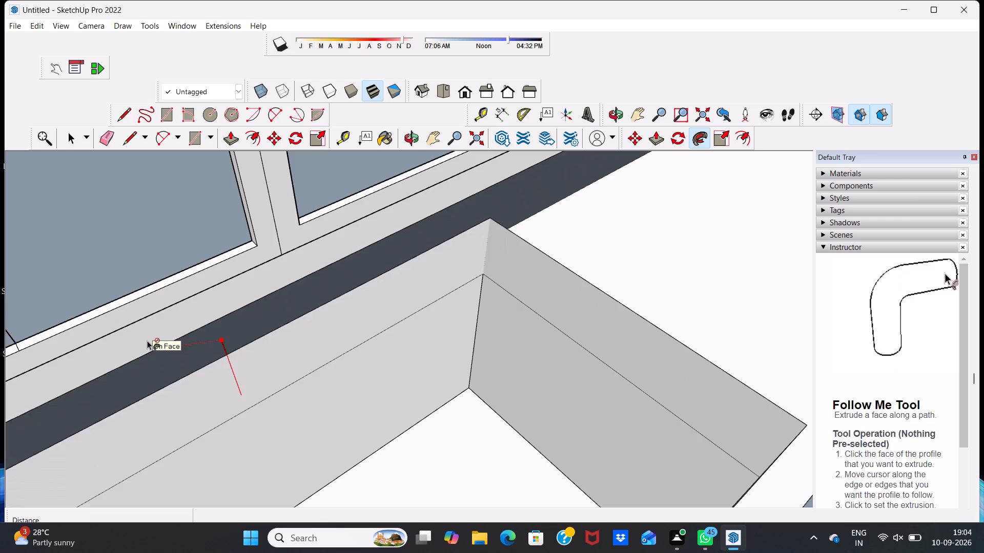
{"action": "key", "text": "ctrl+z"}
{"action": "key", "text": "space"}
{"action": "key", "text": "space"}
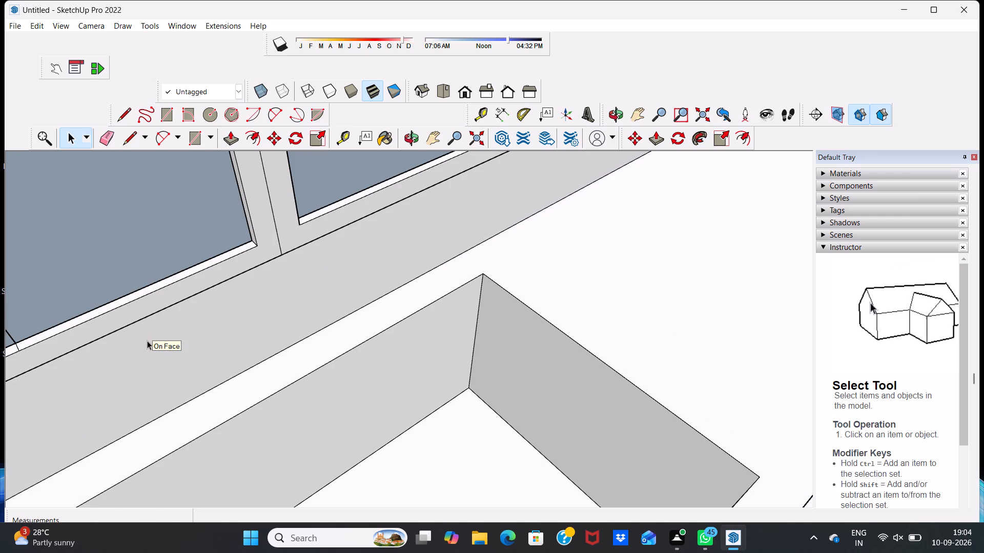
Examine the sink area without the faucet outline and the whole L-shaped kitchen from farther out.
{"action": "scroll", "coordinate": [391, 552], "scroll_direction": "down", "scroll_amount": 11}
{"action": "scroll", "coordinate": [95, 11], "scroll_direction": "down", "scroll_amount": 3}
{"action": "scroll", "coordinate": [0, 153], "scroll_direction": "down", "scroll_amount": 1}
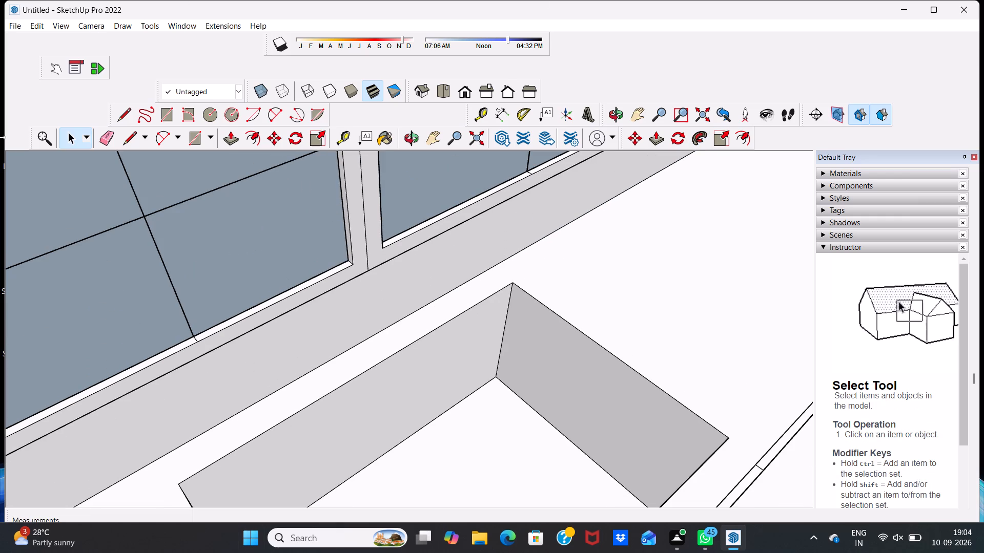
{"action": "scroll", "coordinate": [2, 28], "scroll_direction": "down", "scroll_amount": 1}
{"action": "scroll", "coordinate": [202, 329], "scroll_direction": "down", "scroll_amount": 4}
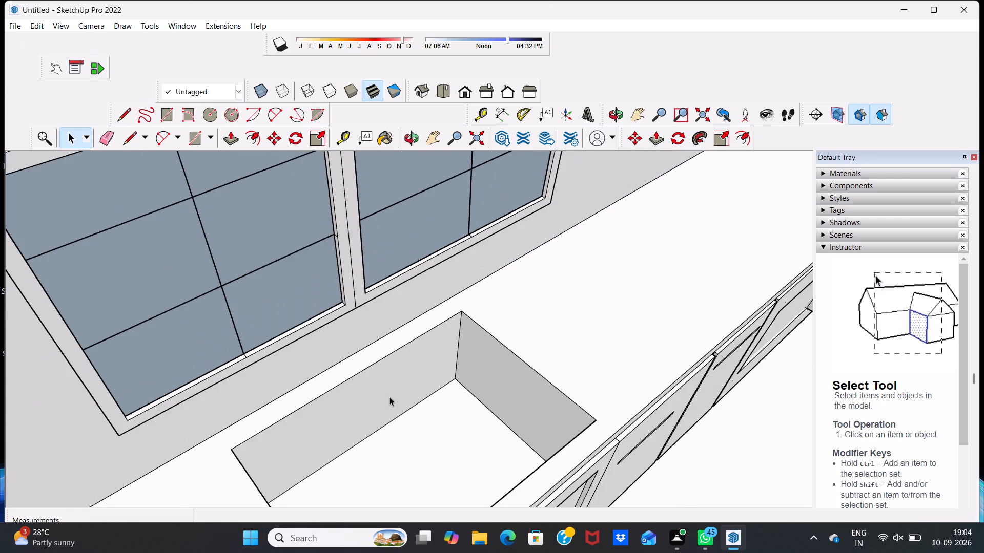
{"action": "scroll", "coordinate": [418, 285], "scroll_direction": "down", "scroll_amount": 10}
{"action": "scroll", "coordinate": [443, 360], "scroll_direction": "down", "scroll_amount": 1}
{"action": "middle_click_drag", "start_coordinate": [442, 360], "coordinate": [399, 308]}
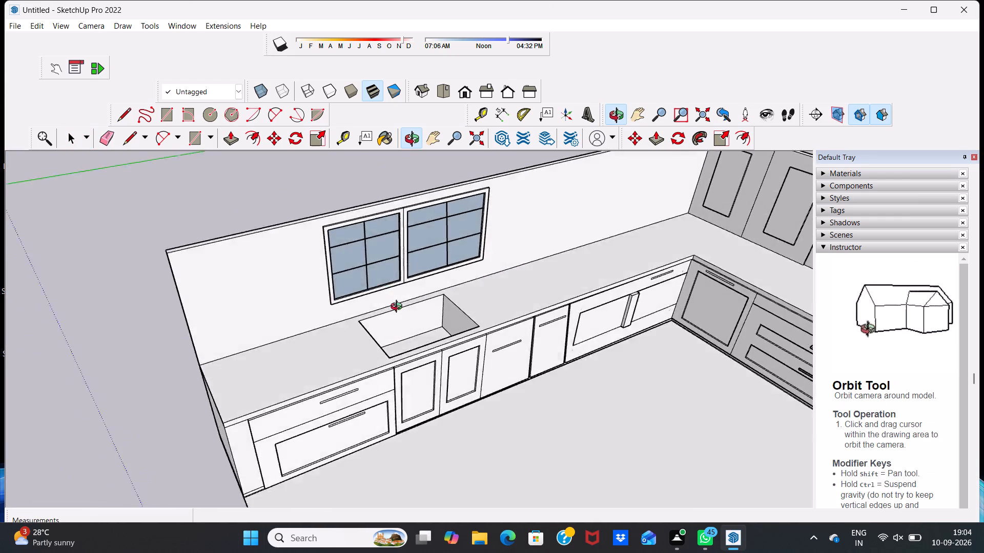
{"action": "middle_click_drag", "start_coordinate": [399, 308], "coordinate": [375, 281]}
{"action": "scroll", "coordinate": [459, 251], "scroll_direction": "up", "scroll_amount": 1}
{"action": "scroll", "coordinate": [483, 274], "scroll_direction": "down", "scroll_amount": 5}
{"action": "scroll", "coordinate": [543, 235], "scroll_direction": "down", "scroll_amount": 4}
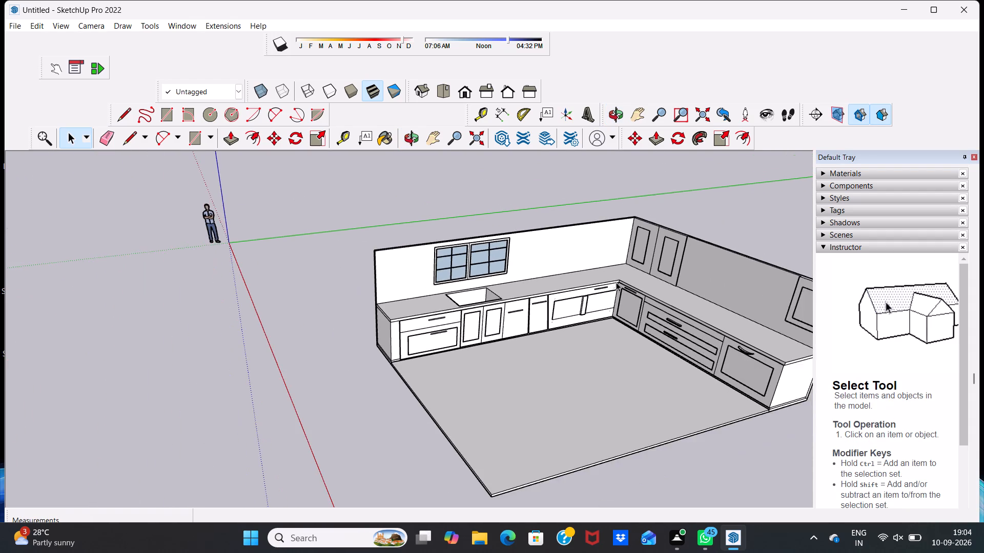
{"action": "scroll", "coordinate": [616, 282], "scroll_direction": "up", "scroll_amount": 1}
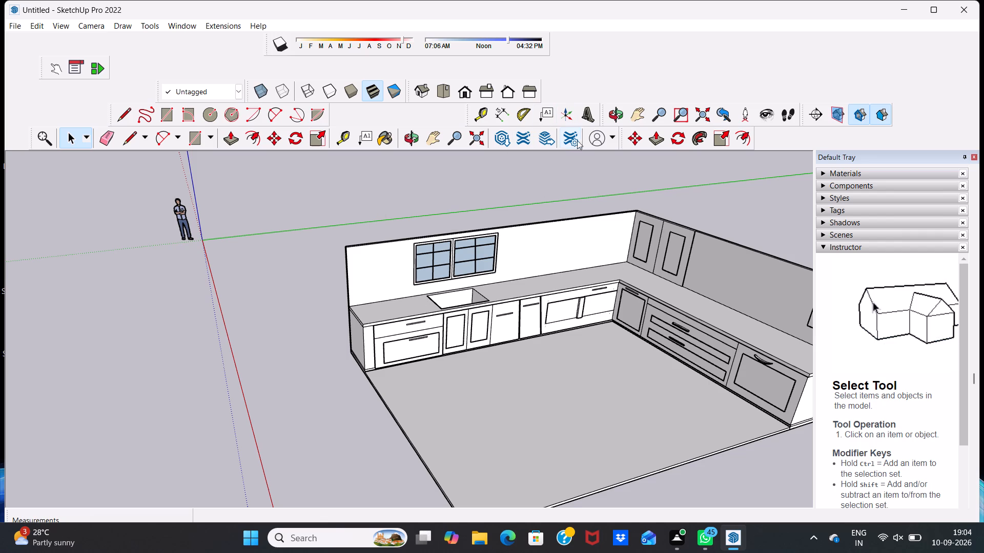
Open 3D Warehouse and start signing in to use it.
{"action": "left_click", "coordinate": [499, 133]}
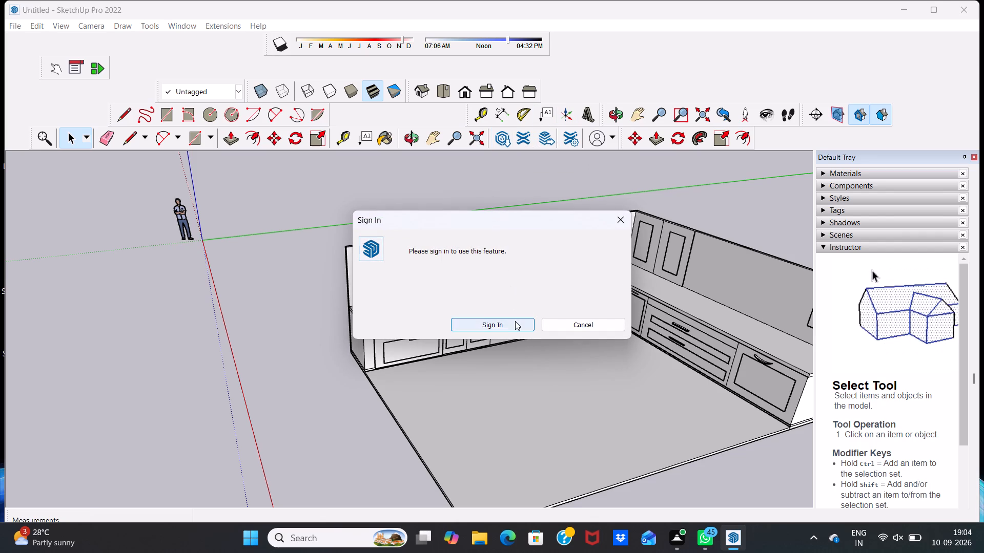
{"action": "left_click", "coordinate": [515, 321]}
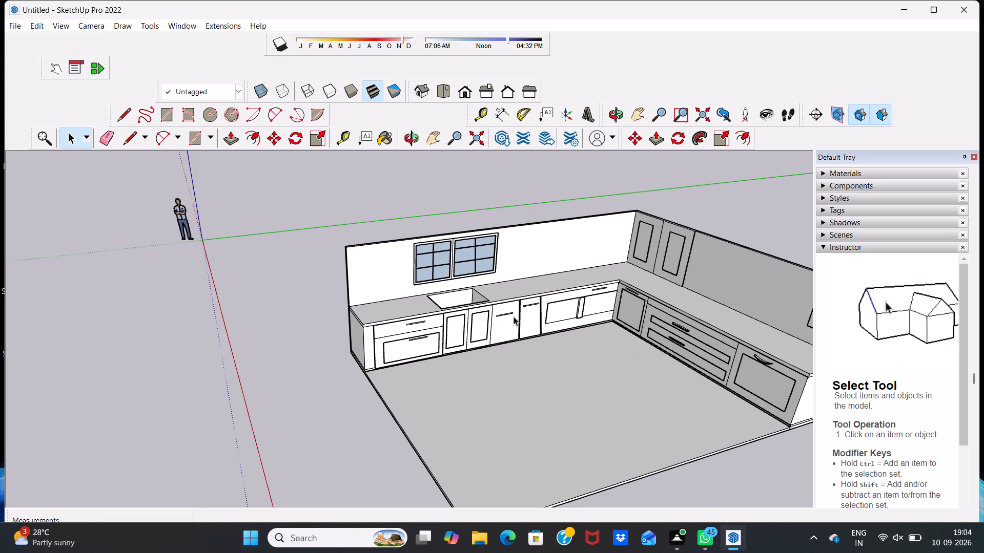
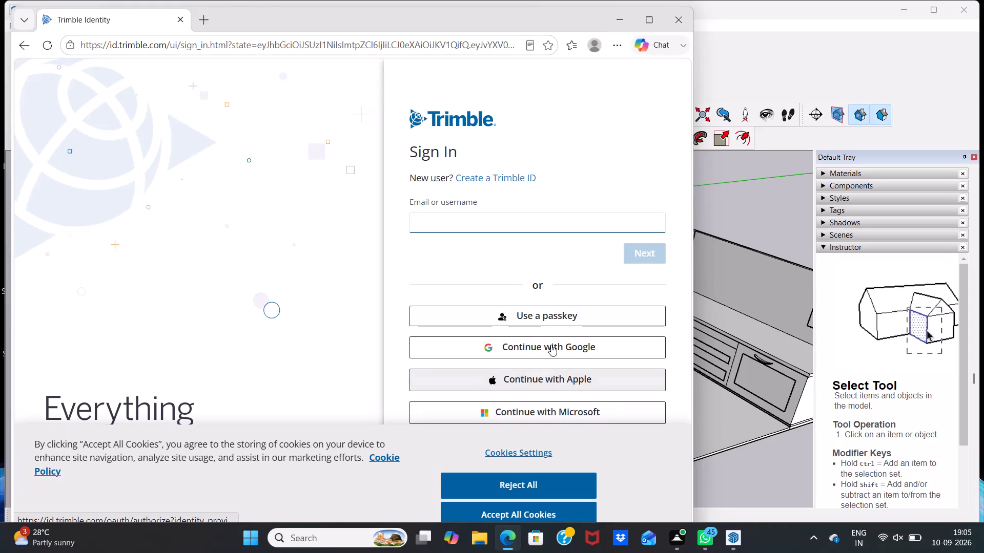
Sign in to the Trimble account with the Google sign-in option.
{"action": "left_click_drag", "start_coordinate": [551, 346], "coordinate": [558, 345]}
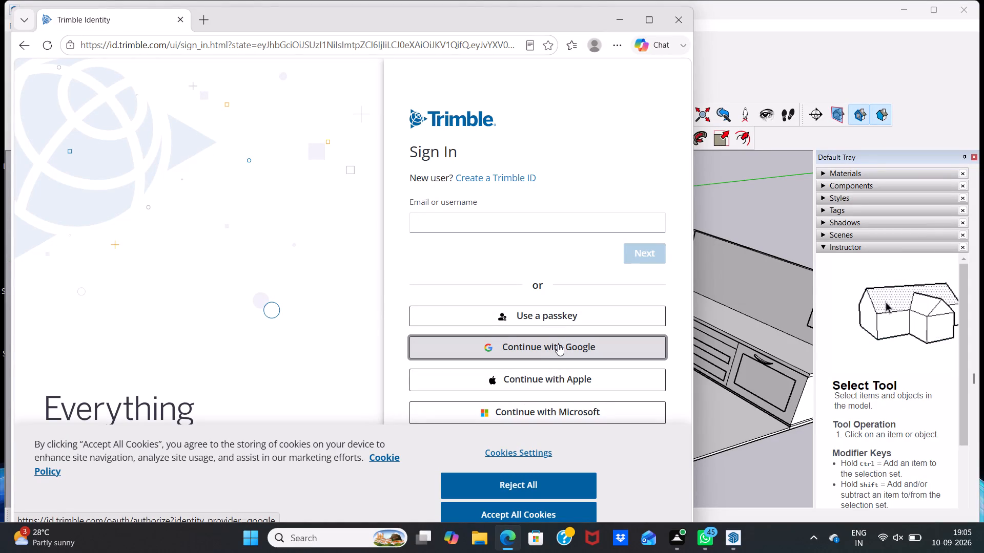
{"action": "double_click", "coordinate": [554, 346]}
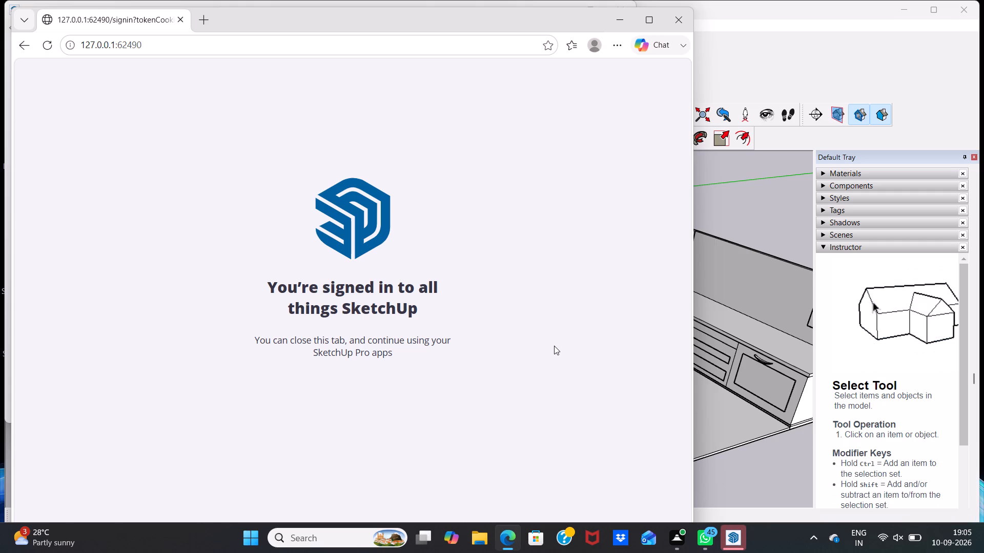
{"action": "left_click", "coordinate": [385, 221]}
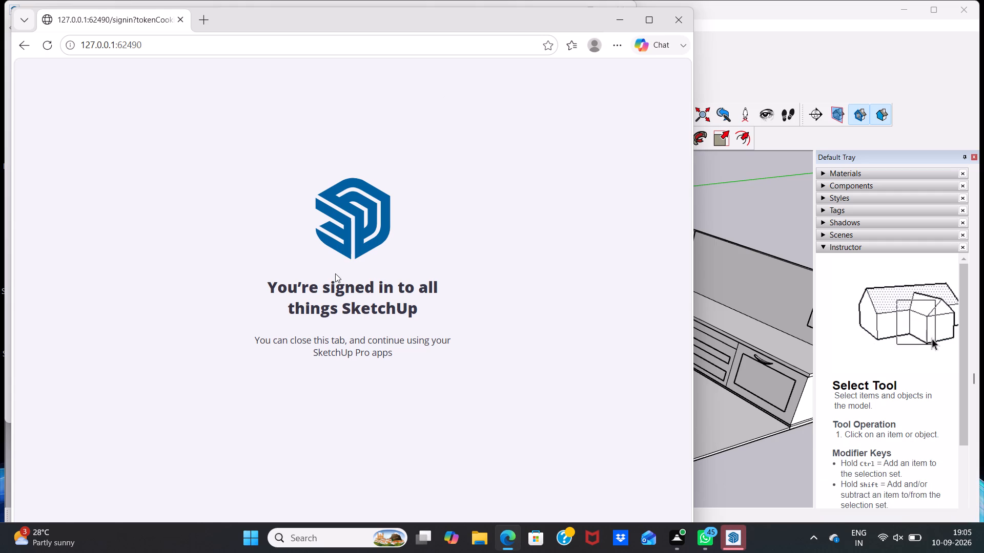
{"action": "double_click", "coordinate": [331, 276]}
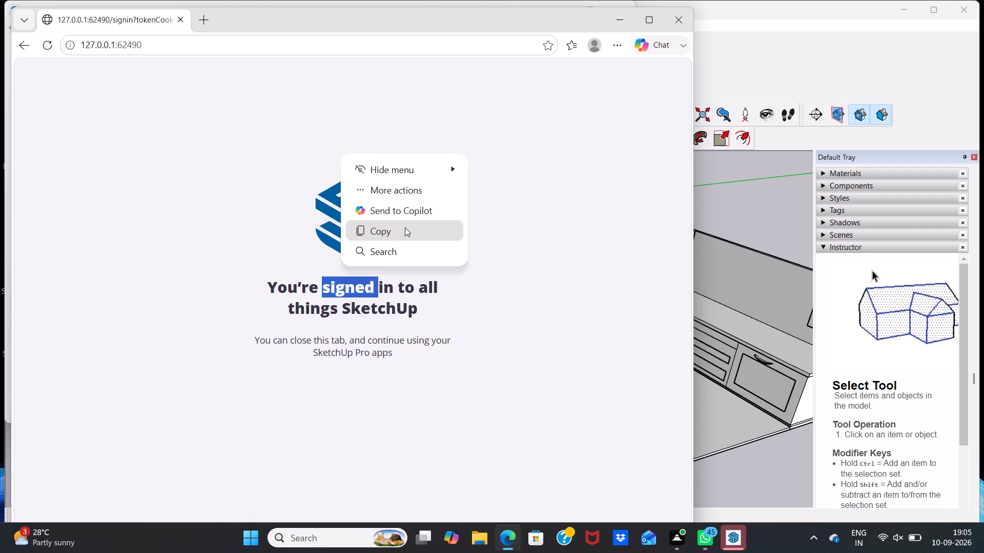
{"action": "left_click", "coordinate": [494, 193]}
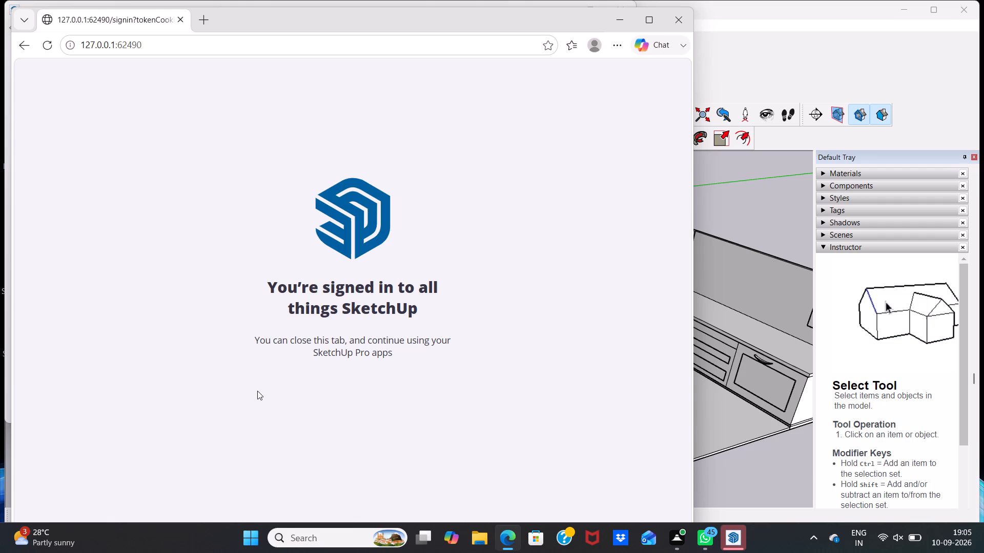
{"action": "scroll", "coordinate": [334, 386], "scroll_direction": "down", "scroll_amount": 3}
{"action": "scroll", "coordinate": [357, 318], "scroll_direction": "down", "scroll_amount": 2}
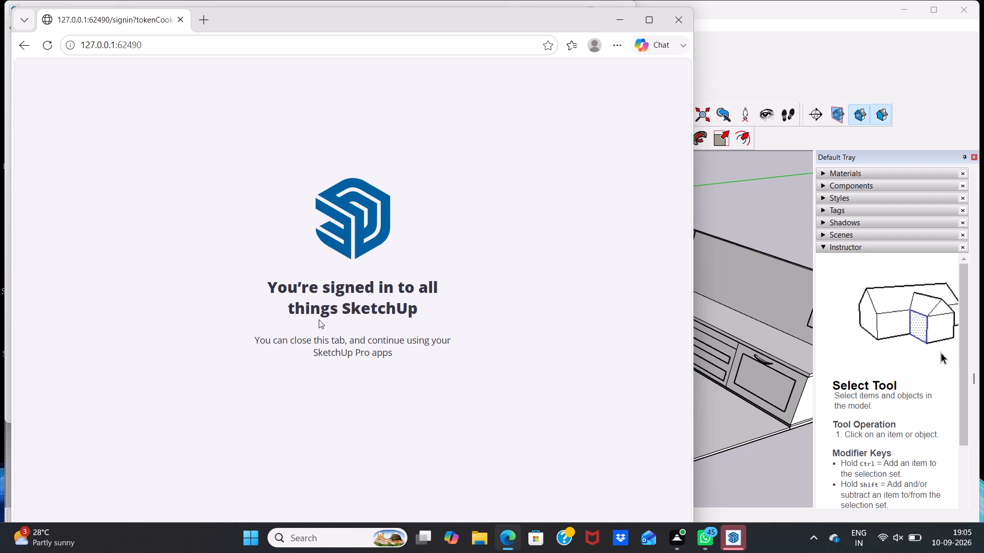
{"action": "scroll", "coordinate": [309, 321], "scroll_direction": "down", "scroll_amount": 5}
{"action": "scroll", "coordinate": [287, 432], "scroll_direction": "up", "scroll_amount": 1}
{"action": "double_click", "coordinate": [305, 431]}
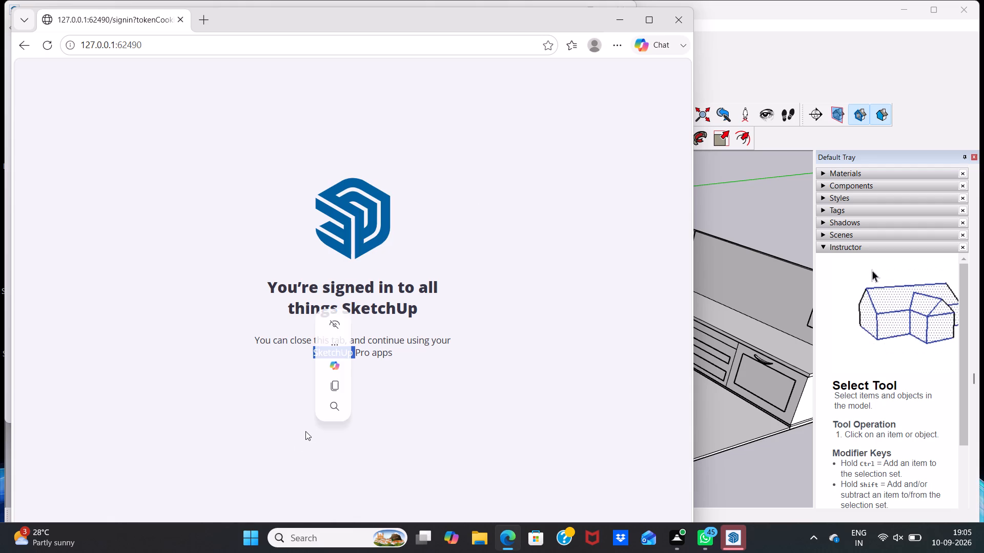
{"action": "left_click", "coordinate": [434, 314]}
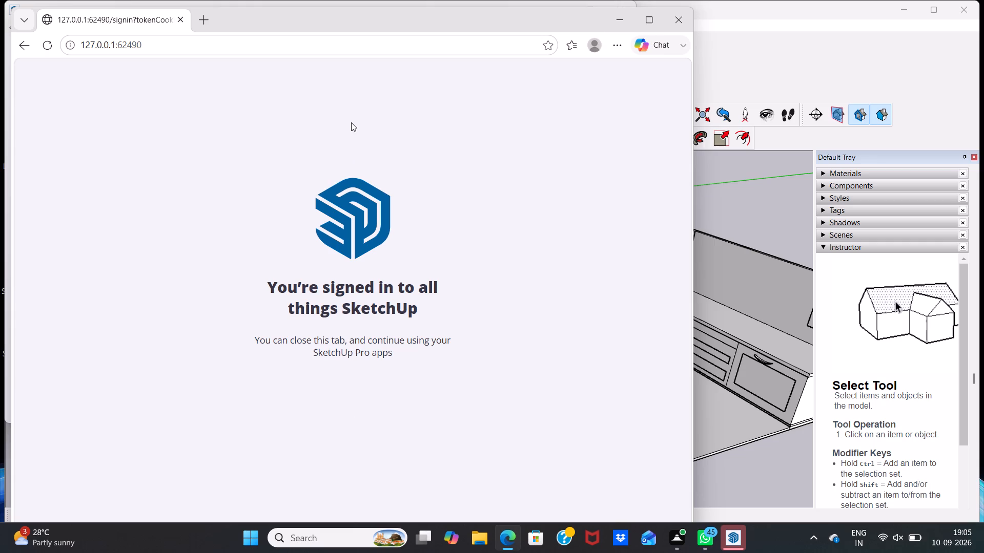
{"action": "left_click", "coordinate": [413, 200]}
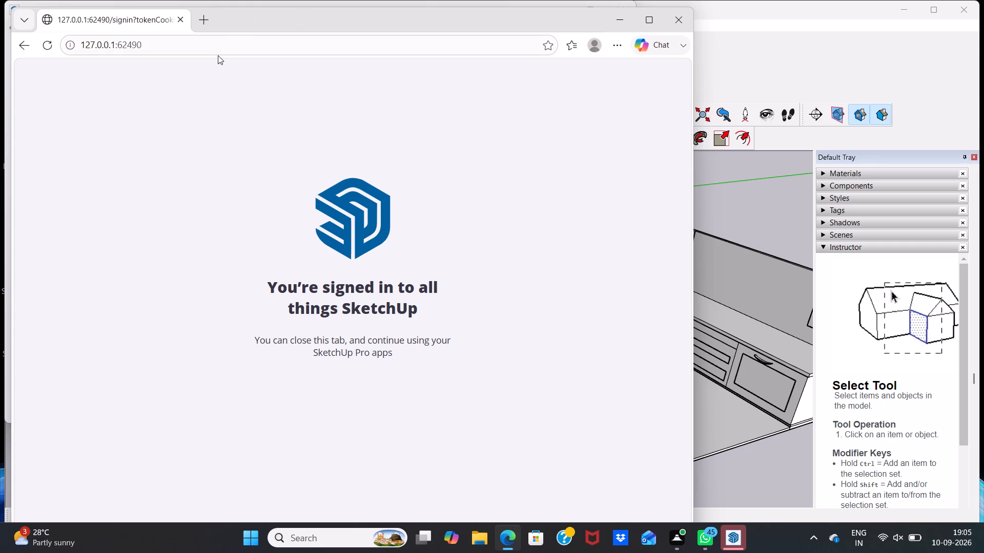
Search the web for "3d warehouse" and open the 3D Warehouse website from the results.
{"action": "left_click", "coordinate": [188, 55]}
{"action": "left_click_drag", "start_coordinate": [191, 38], "coordinate": [191, 42]}
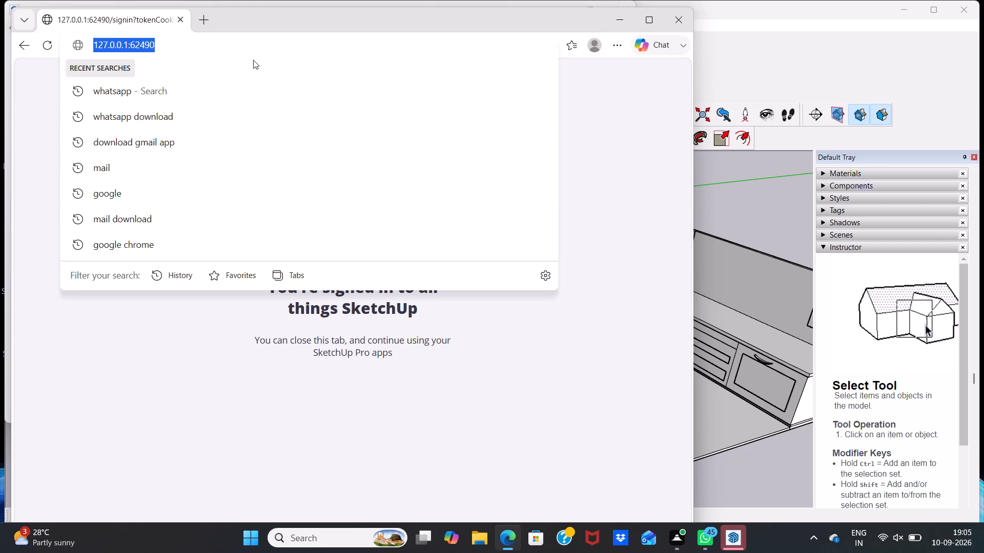
{"action": "key", "text": "BackSpace"}
{"action": "key", "text": "BackSpace"}
{"action": "key", "text": "BackSpace"}
{"action": "key", "text": "BackSpace"}
{"action": "key", "text": "BackSpace"}
{"action": "key", "text": "BackSpace"}
{"action": "key", "text": "BackSpace"}
{"action": "key", "text": "BackSpace"}
{"action": "key", "text": "BackSpace"}
{"action": "key", "text": "BackSpace"}
{"action": "key", "text": "BackSpace"}
{"action": "key", "text": "BackSpace"}
{"action": "key", "text": "BackSpace"}
{"action": "key", "text": "BackSpace"}
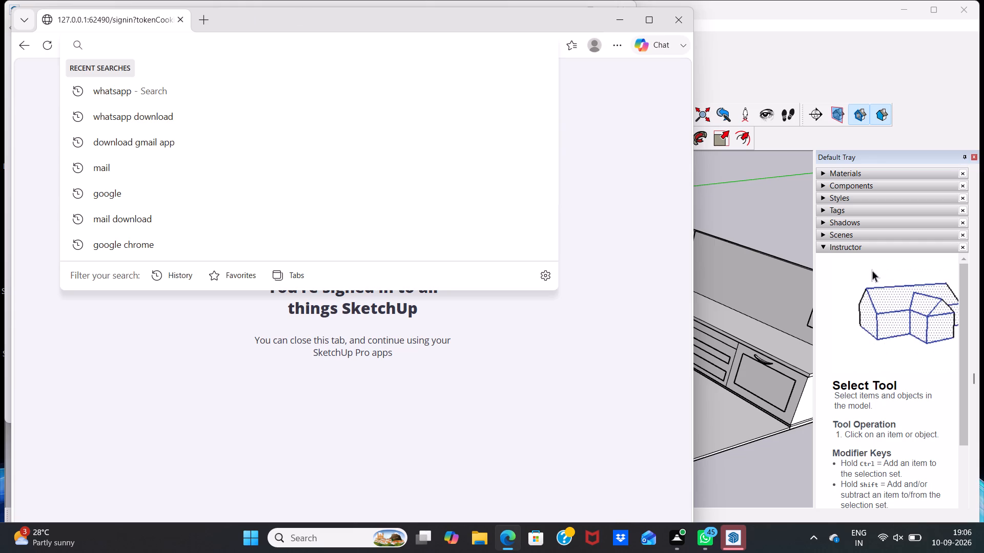
{"action": "key", "text": "3"}
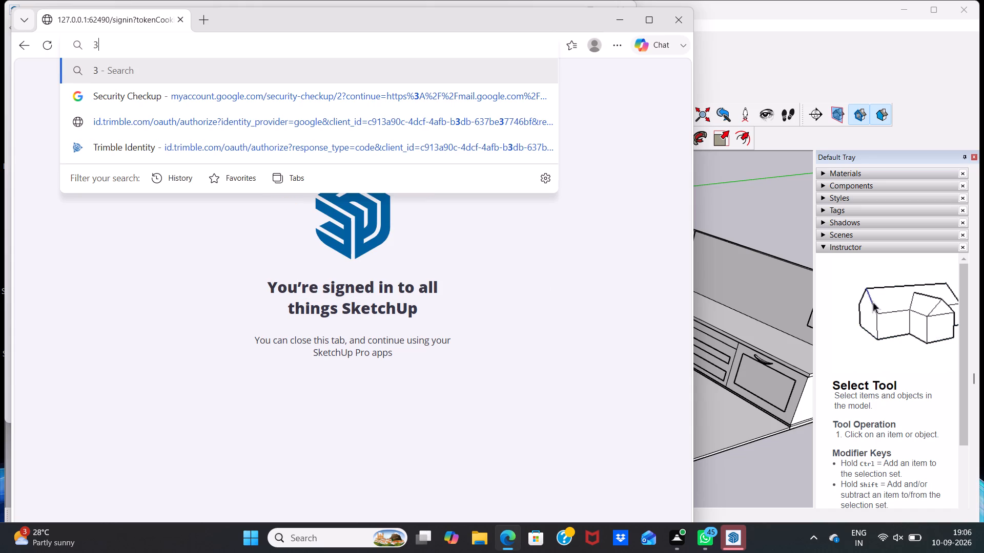
{"action": "key", "text": "d"}
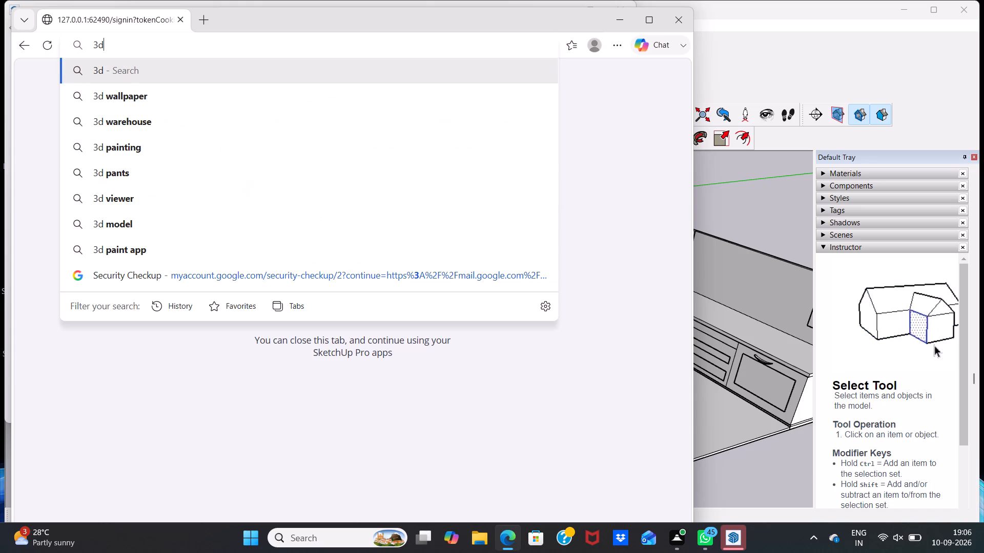
{"action": "left_click", "coordinate": [219, 120]}
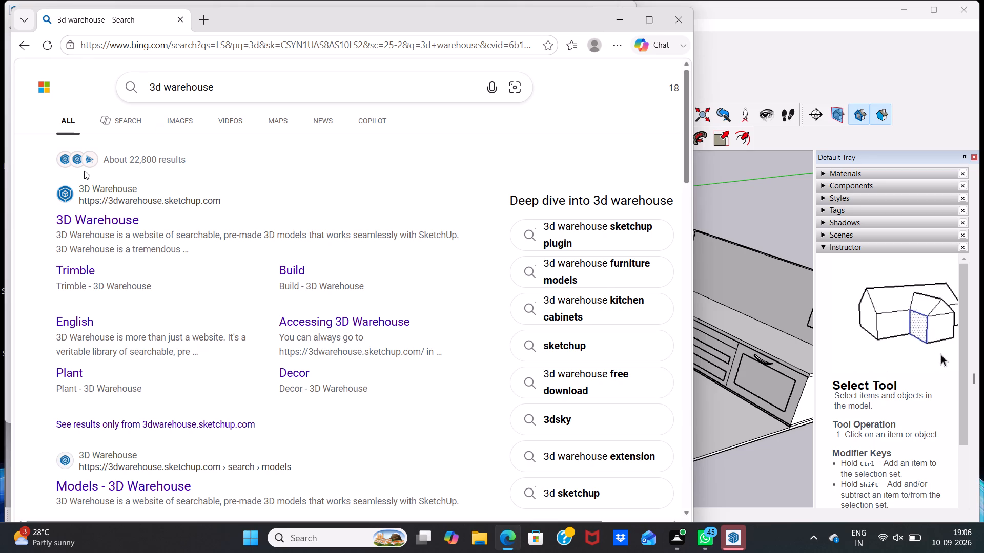
{"action": "left_click", "coordinate": [88, 218]}
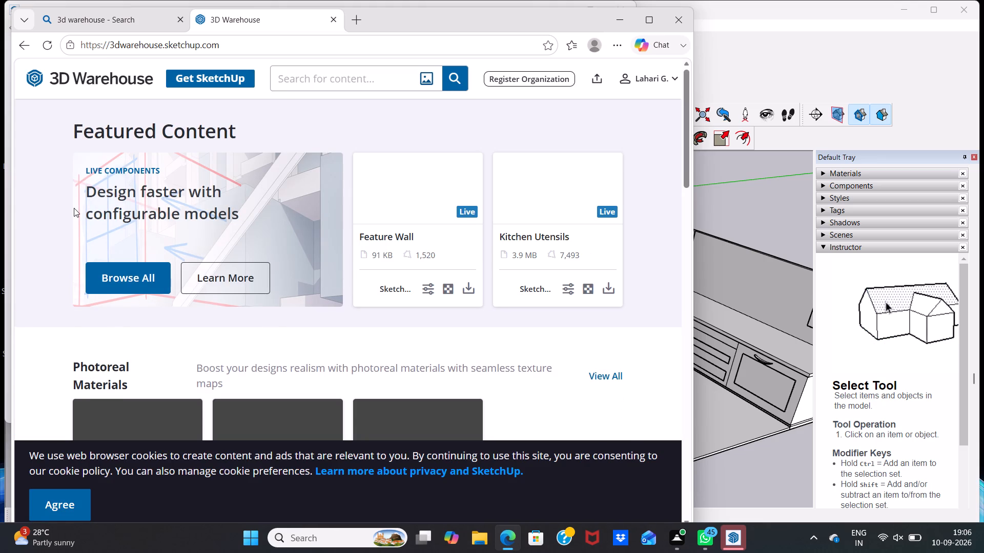
Look through the 3D Warehouse home page's featured content, photoreal materials, brands and recommended models.
{"action": "scroll", "coordinate": [133, 218], "scroll_direction": "down", "scroll_amount": 1}
{"action": "scroll", "coordinate": [256, 177], "scroll_direction": "down", "scroll_amount": 6}
{"action": "scroll", "coordinate": [325, 169], "scroll_direction": "down", "scroll_amount": 2}
{"action": "scroll", "coordinate": [305, 172], "scroll_direction": "up", "scroll_amount": 5}
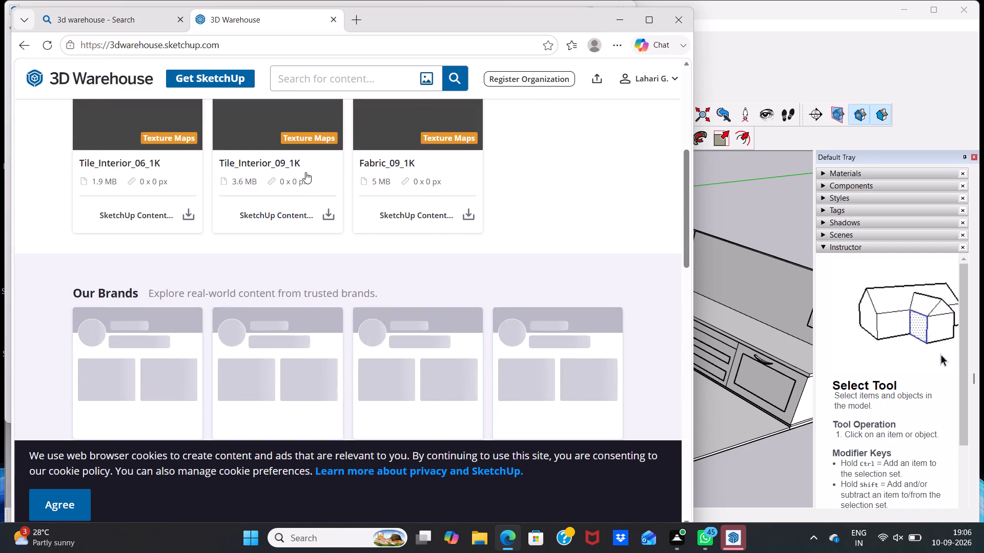
{"action": "scroll", "coordinate": [305, 172], "scroll_direction": "up", "scroll_amount": 15}
{"action": "scroll", "coordinate": [303, 155], "scroll_direction": "down", "scroll_amount": 1}
{"action": "scroll", "coordinate": [384, 140], "scroll_direction": "down", "scroll_amount": 5}
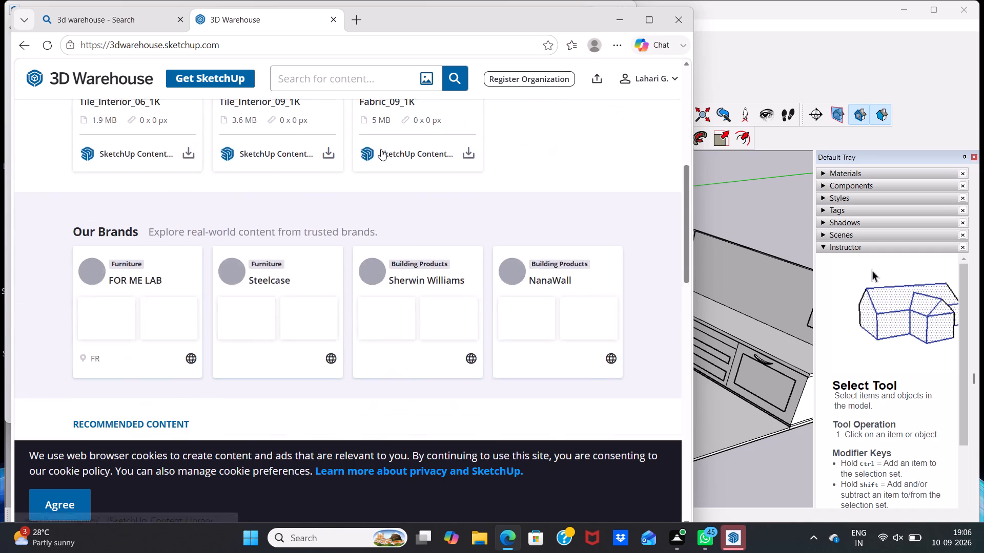
{"action": "scroll", "coordinate": [381, 149], "scroll_direction": "up", "scroll_amount": 16}
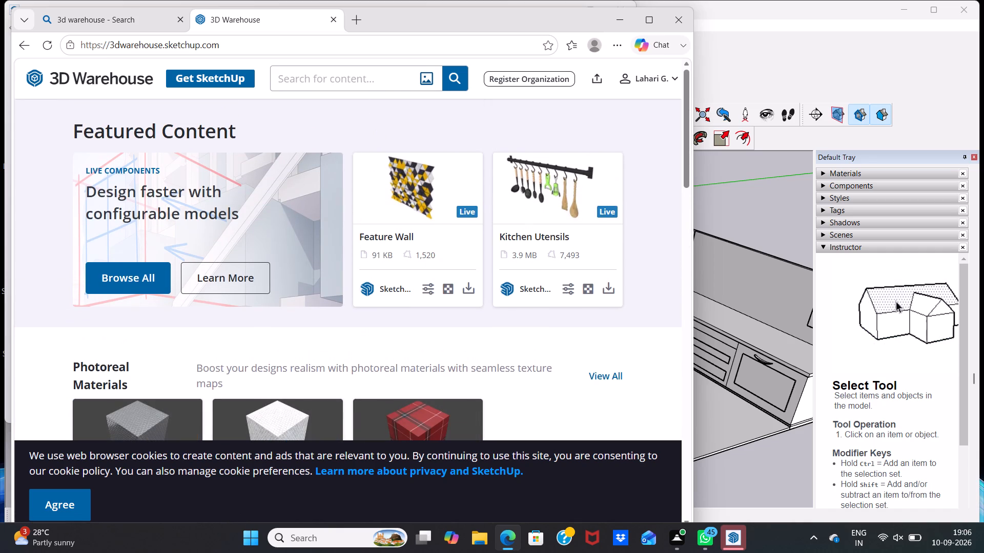
{"action": "scroll", "coordinate": [355, 81], "scroll_direction": "down", "scroll_amount": 4}
{"action": "scroll", "coordinate": [298, 150], "scroll_direction": "down", "scroll_amount": 4}
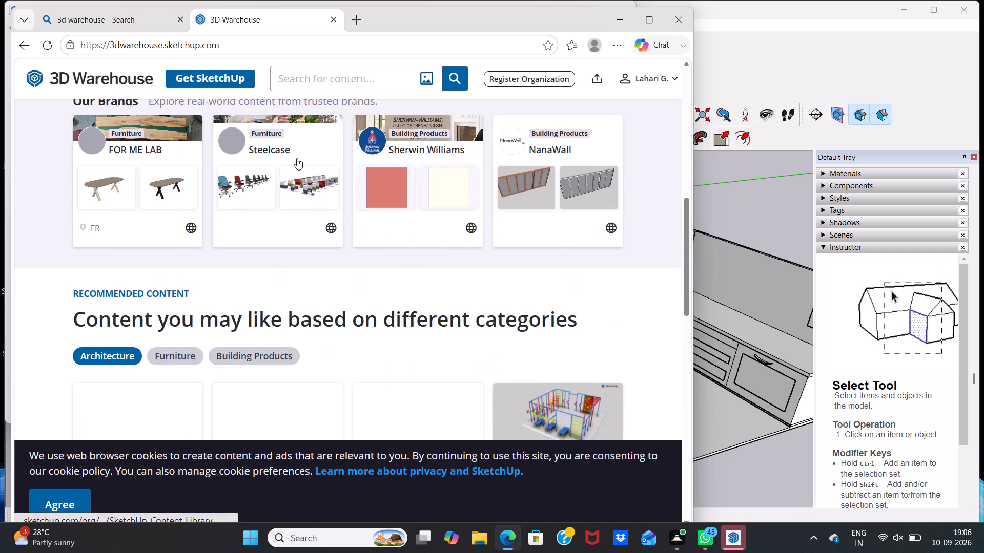
{"action": "scroll", "coordinate": [293, 162], "scroll_direction": "down", "scroll_amount": 8}
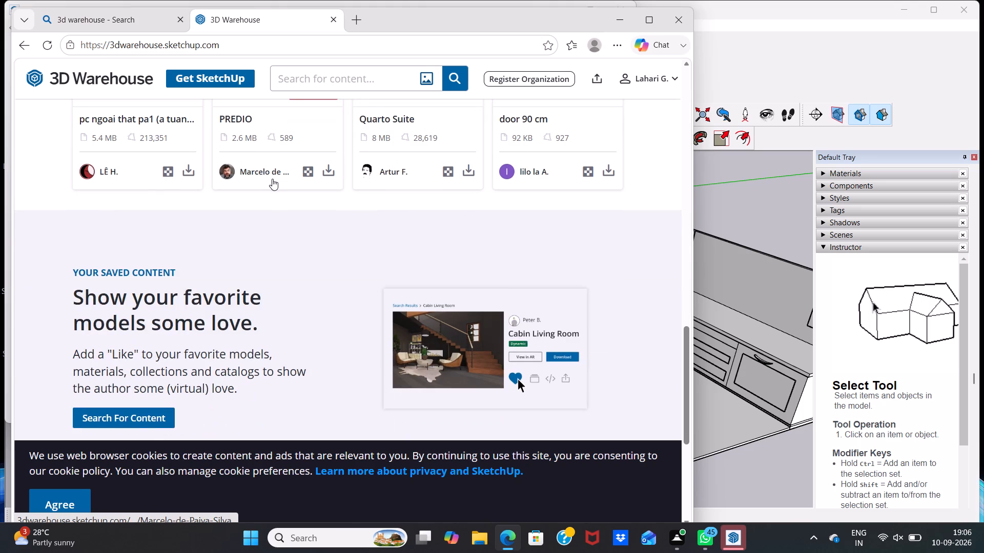
{"action": "scroll", "coordinate": [272, 179], "scroll_direction": "up", "scroll_amount": 4}
{"action": "scroll", "coordinate": [269, 169], "scroll_direction": "up", "scroll_amount": 19}
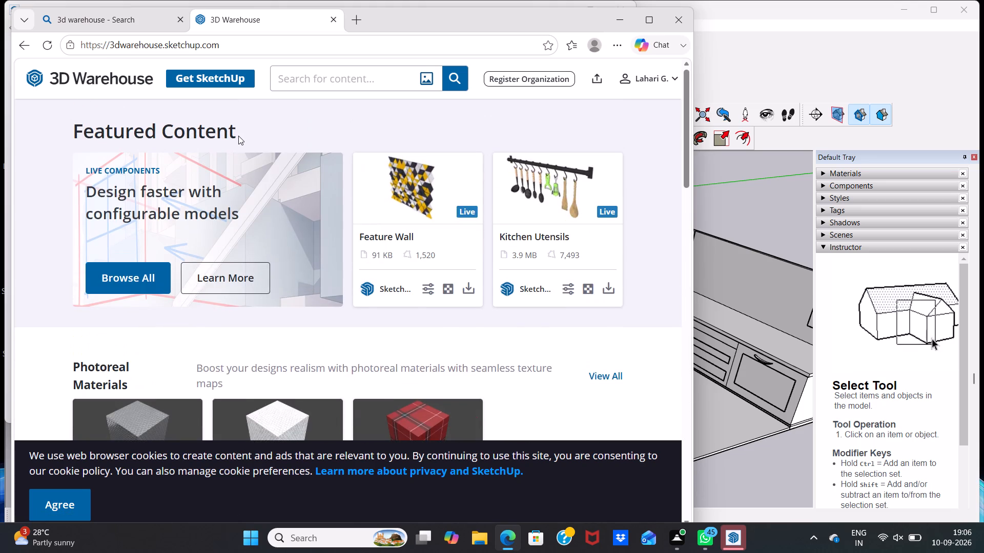
{"action": "scroll", "coordinate": [238, 136], "scroll_direction": "up", "scroll_amount": 2}
Search 3D Warehouse for "gas stove" models.
{"action": "left_click", "coordinate": [332, 79]}
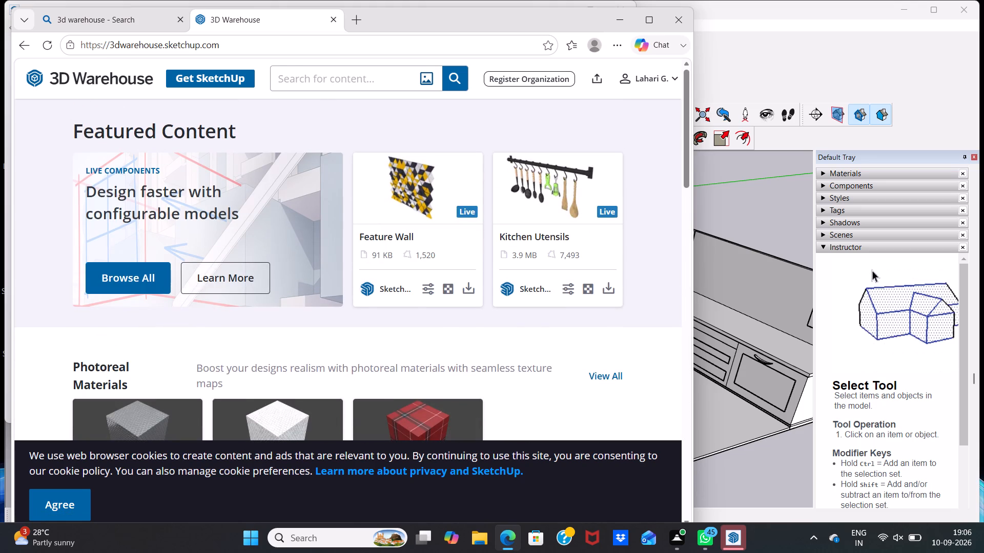
{"action": "type", "text": "gas"}
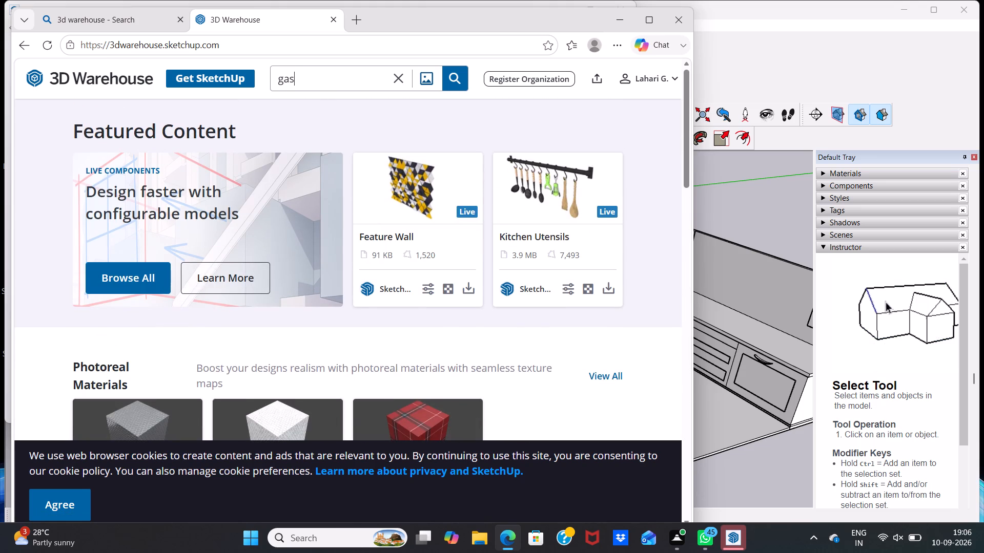
{"action": "left_click", "coordinate": [331, 79]}
{"action": "key", "text": "space"}
{"action": "type", "text": "stove"}
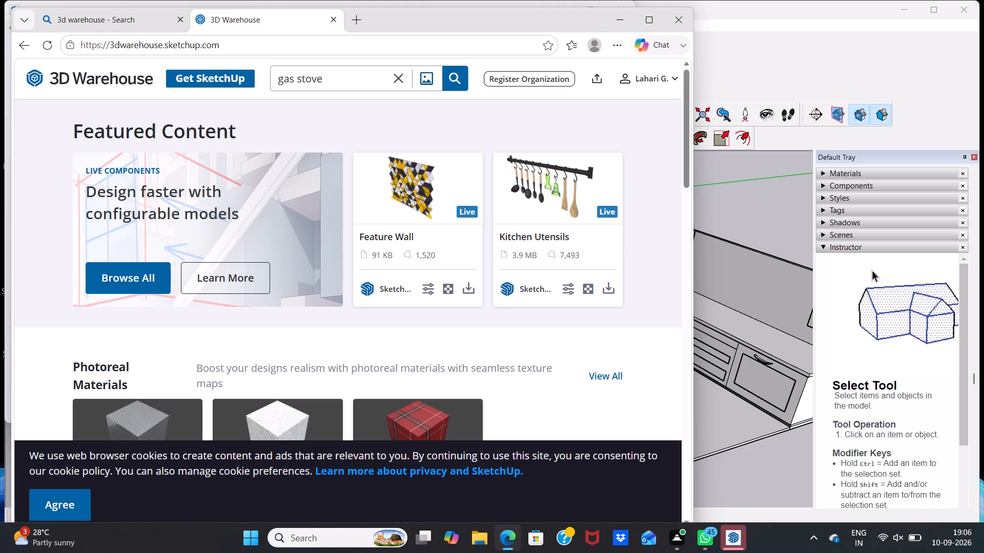
{"action": "left_click", "coordinate": [454, 86]}
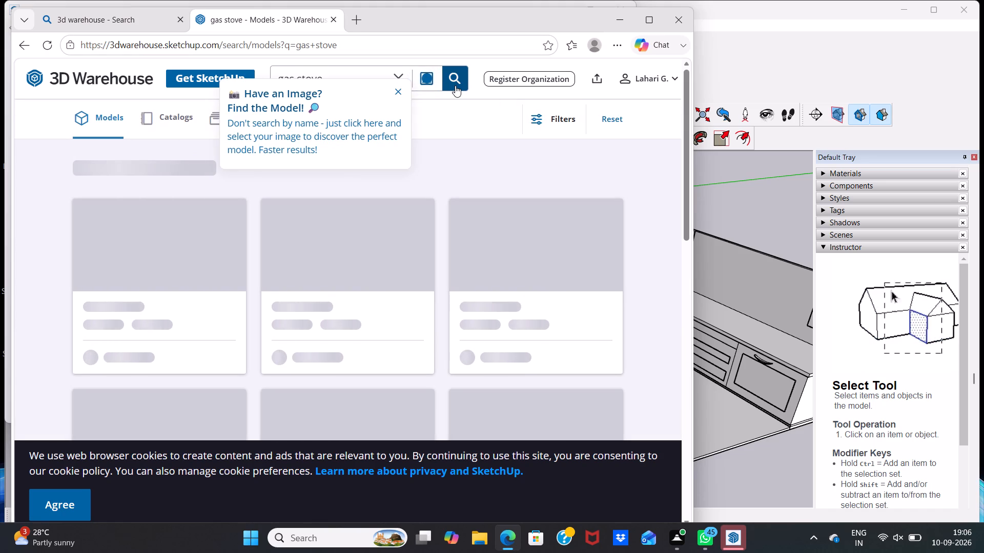
Look through the 3D Warehouse gas stove results, comparing the hobs, burners and ranges to find one suitable for the kitchen counter.
{"action": "scroll", "coordinate": [391, 159], "scroll_direction": "down", "scroll_amount": 1}
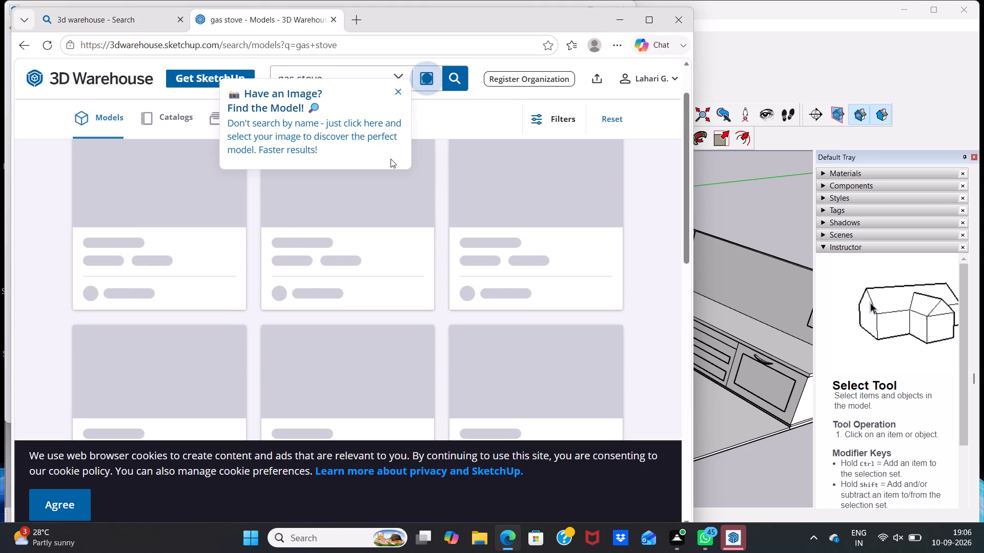
{"action": "scroll", "coordinate": [391, 159], "scroll_direction": "up", "scroll_amount": 5}
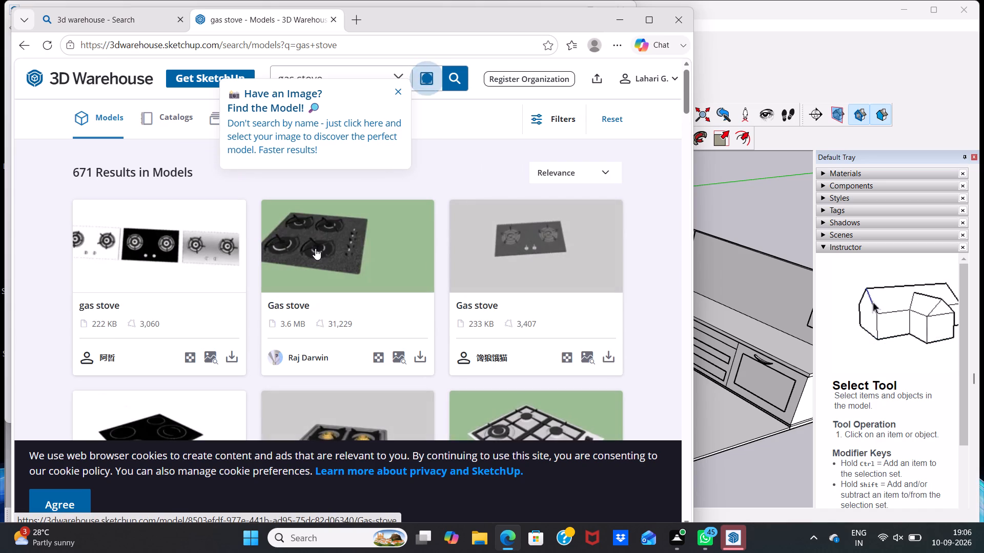
{"action": "scroll", "coordinate": [296, 244], "scroll_direction": "down", "scroll_amount": 3}
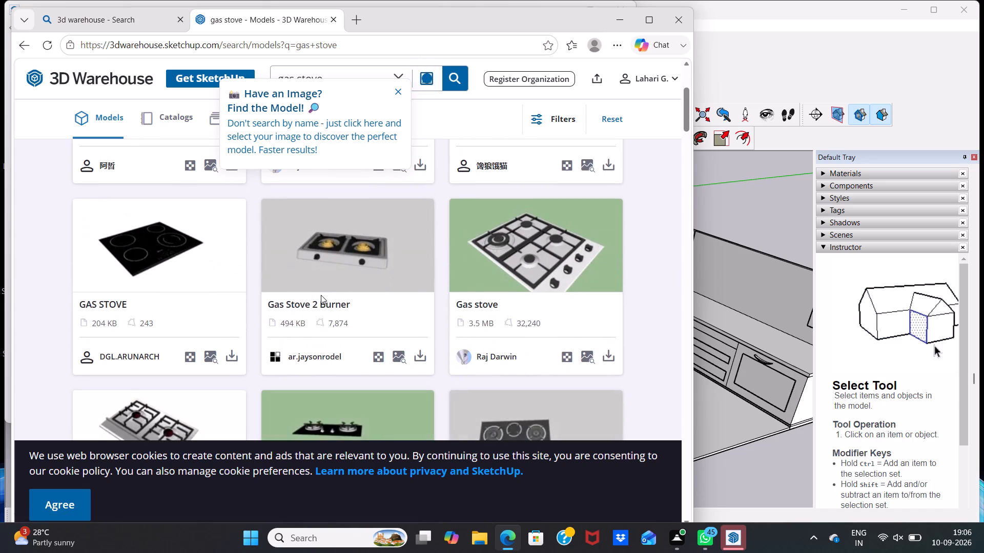
{"action": "scroll", "coordinate": [322, 297], "scroll_direction": "down", "scroll_amount": 4}
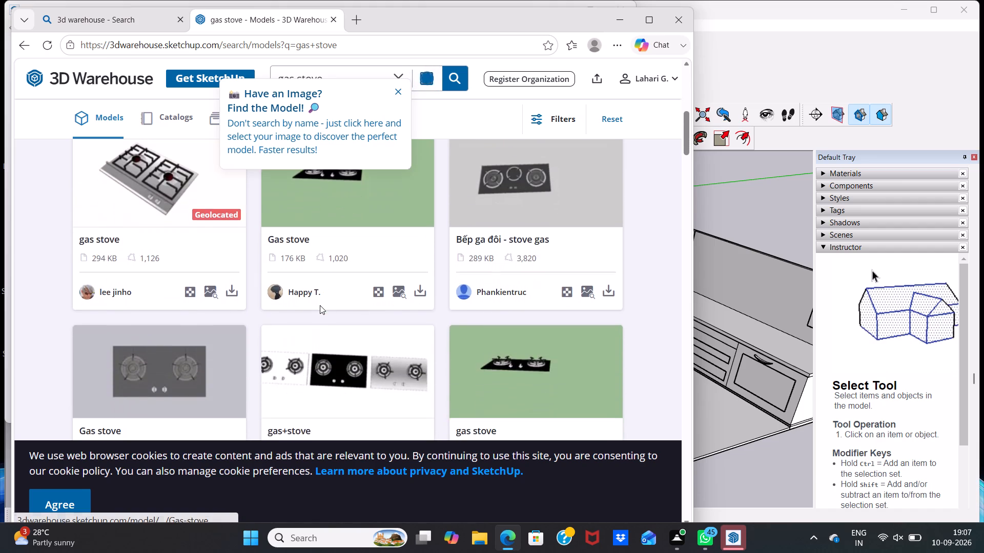
{"action": "scroll", "coordinate": [320, 305], "scroll_direction": "down", "scroll_amount": 1}
{"action": "scroll", "coordinate": [319, 303], "scroll_direction": "up", "scroll_amount": 4}
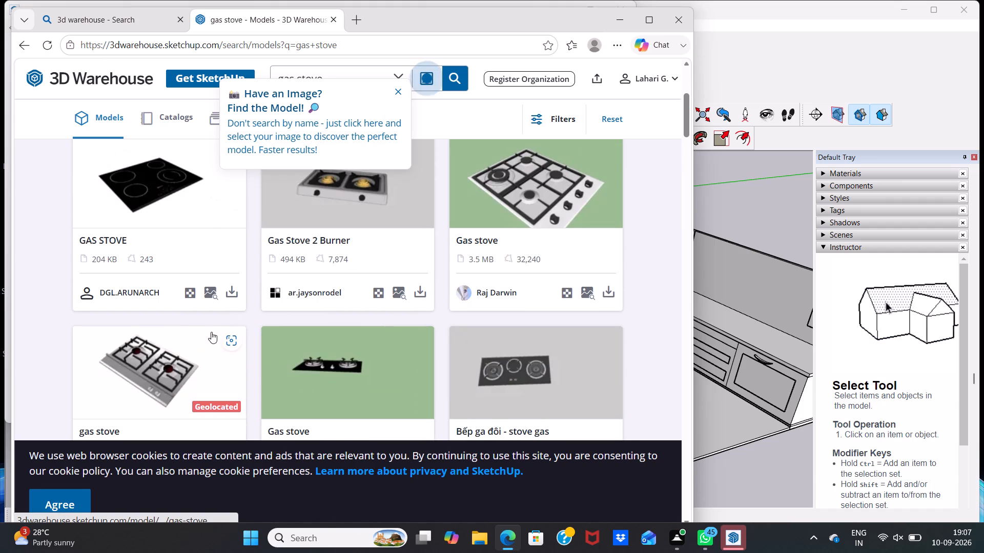
{"action": "scroll", "coordinate": [212, 333], "scroll_direction": "down", "scroll_amount": 6}
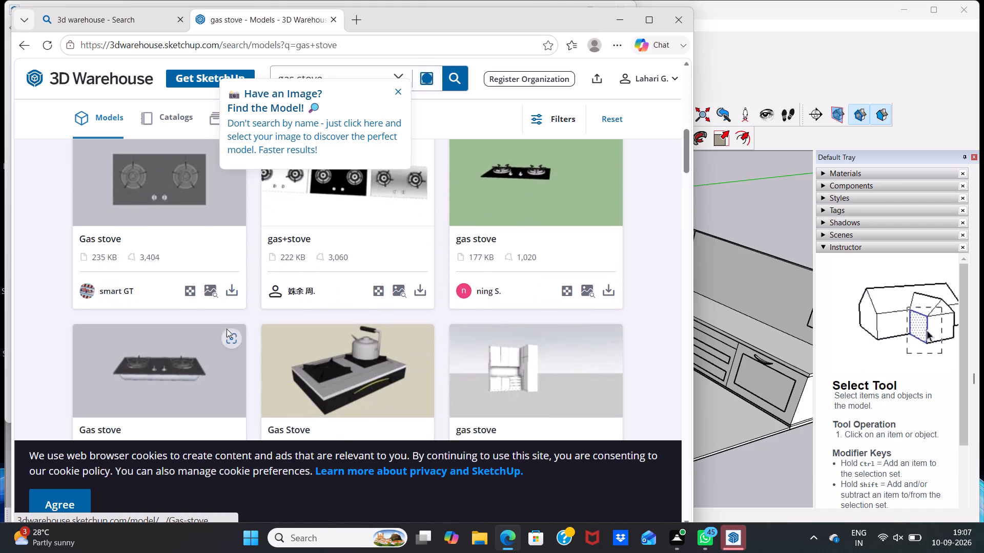
{"action": "scroll", "coordinate": [224, 324], "scroll_direction": "down", "scroll_amount": 5}
{"action": "scroll", "coordinate": [318, 318], "scroll_direction": "down", "scroll_amount": 6}
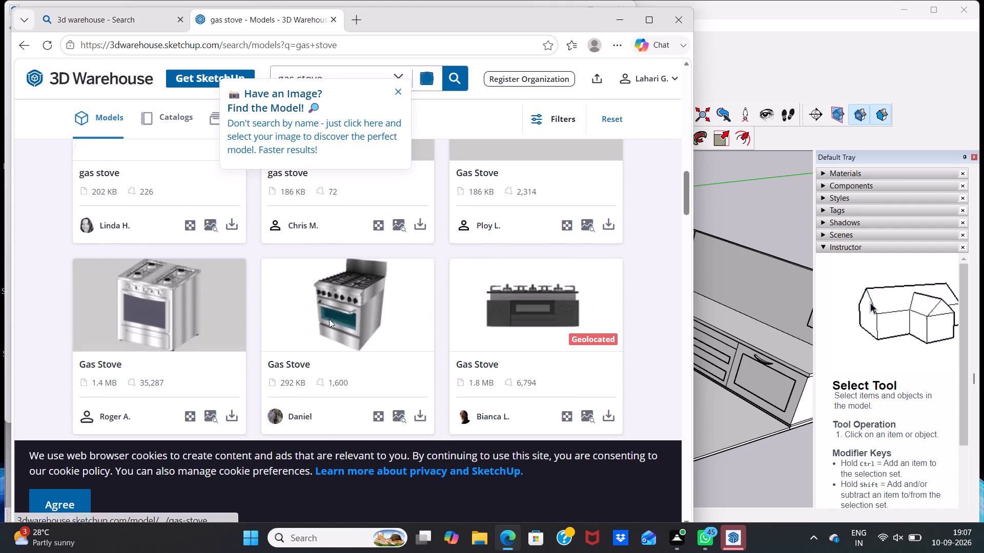
{"action": "scroll", "coordinate": [346, 311], "scroll_direction": "down", "scroll_amount": 5}
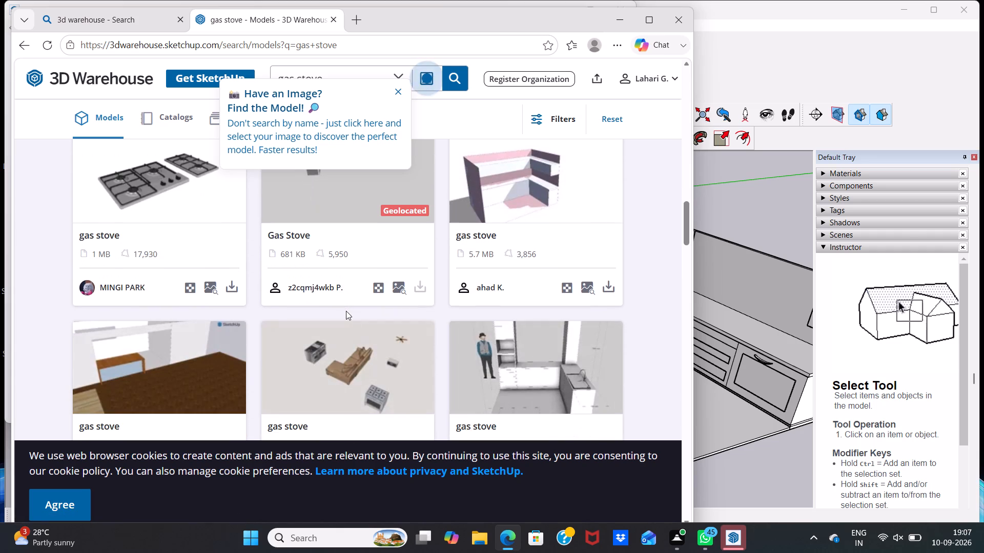
{"action": "scroll", "coordinate": [347, 289], "scroll_direction": "up", "scroll_amount": 3}
{"action": "scroll", "coordinate": [347, 283], "scroll_direction": "down", "scroll_amount": 4}
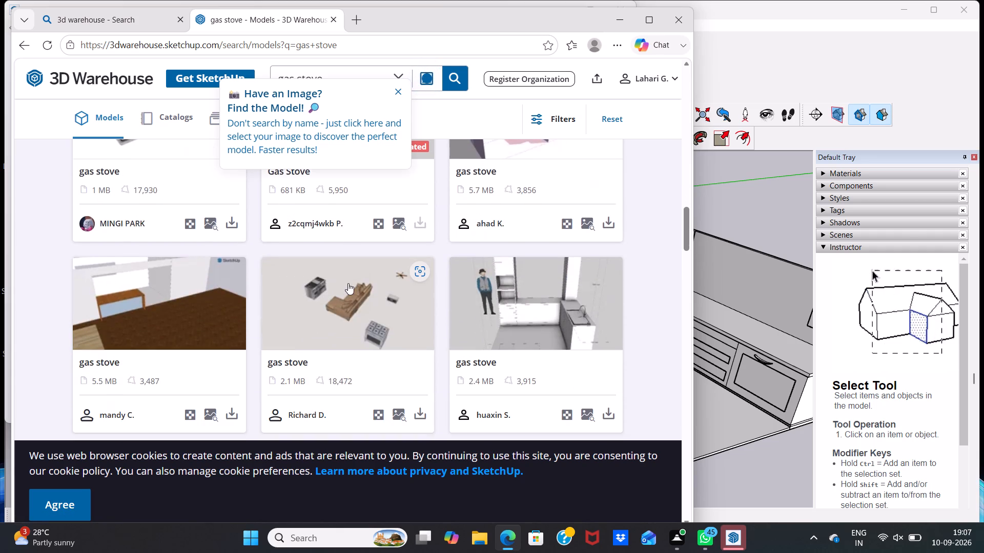
{"action": "scroll", "coordinate": [348, 283], "scroll_direction": "down", "scroll_amount": 3}
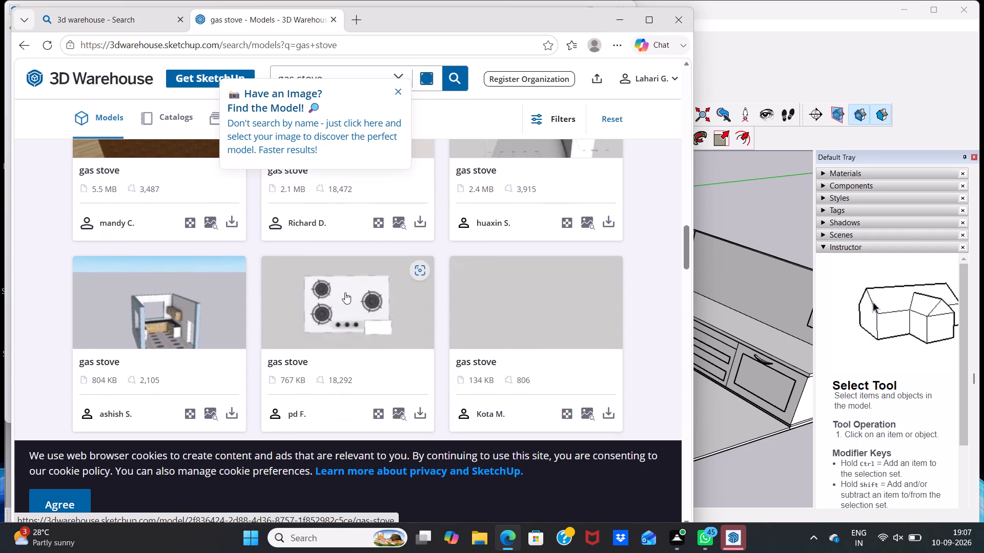
{"action": "scroll", "coordinate": [345, 292], "scroll_direction": "down", "scroll_amount": 6}
{"action": "scroll", "coordinate": [345, 292], "scroll_direction": "up", "scroll_amount": 2}
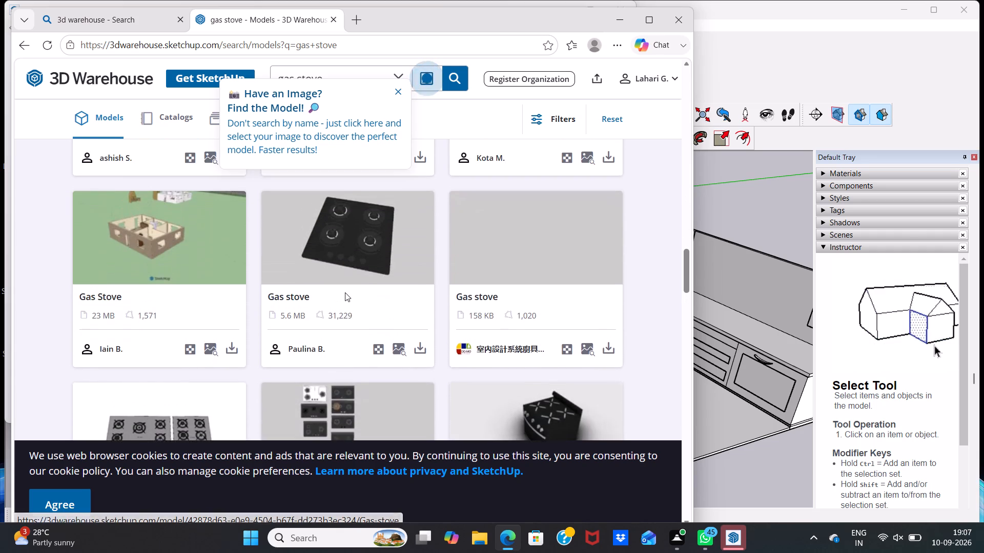
{"action": "scroll", "coordinate": [345, 292], "scroll_direction": "up", "scroll_amount": 4}
{"action": "scroll", "coordinate": [344, 292], "scroll_direction": "down", "scroll_amount": 2}
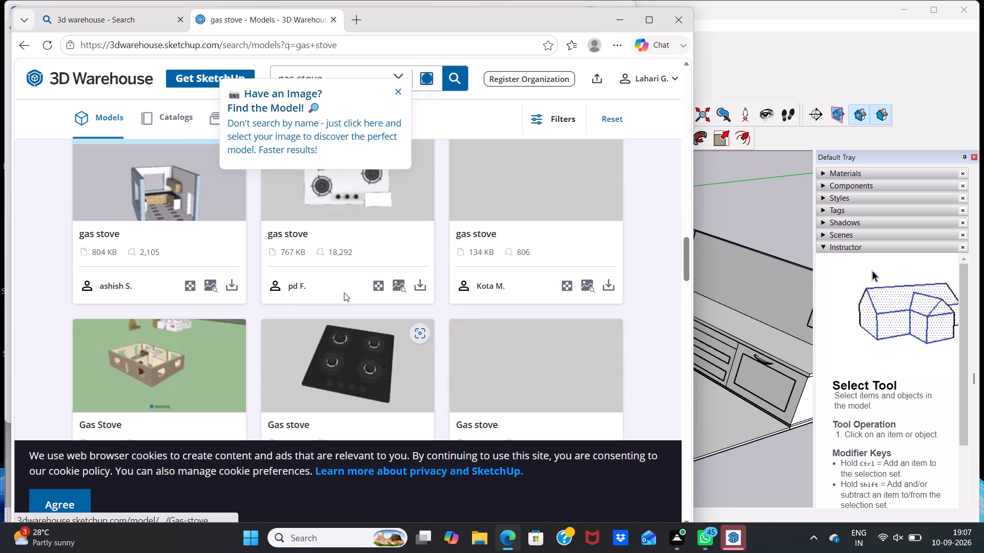
{"action": "scroll", "coordinate": [340, 333], "scroll_direction": "down", "scroll_amount": 6}
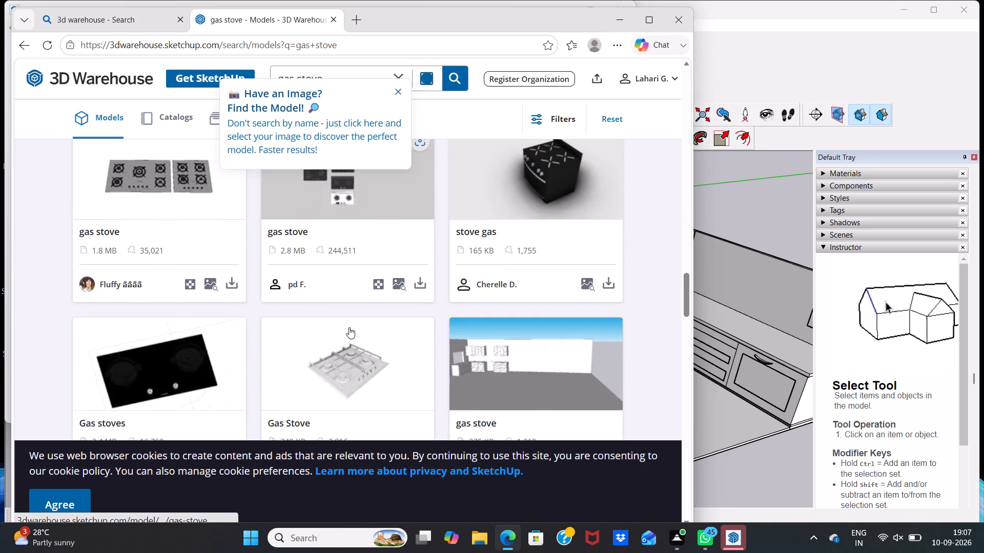
{"action": "scroll", "coordinate": [349, 327], "scroll_direction": "down", "scroll_amount": 3}
{"action": "scroll", "coordinate": [349, 327], "scroll_direction": "up", "scroll_amount": 4}
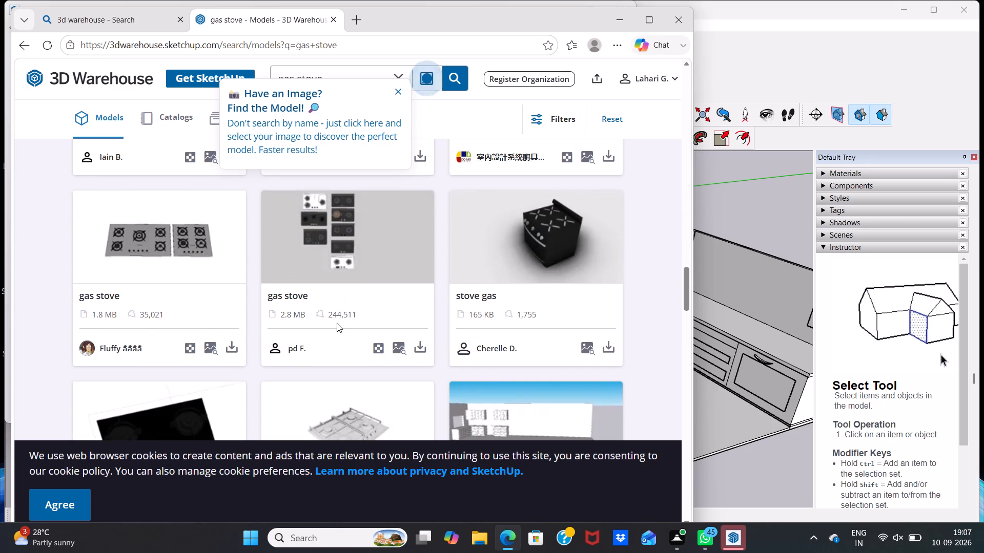
{"action": "scroll", "coordinate": [337, 323], "scroll_direction": "up", "scroll_amount": 1}
{"action": "scroll", "coordinate": [337, 323], "scroll_direction": "down", "scroll_amount": 2}
{"action": "scroll", "coordinate": [367, 292], "scroll_direction": "down", "scroll_amount": 3}
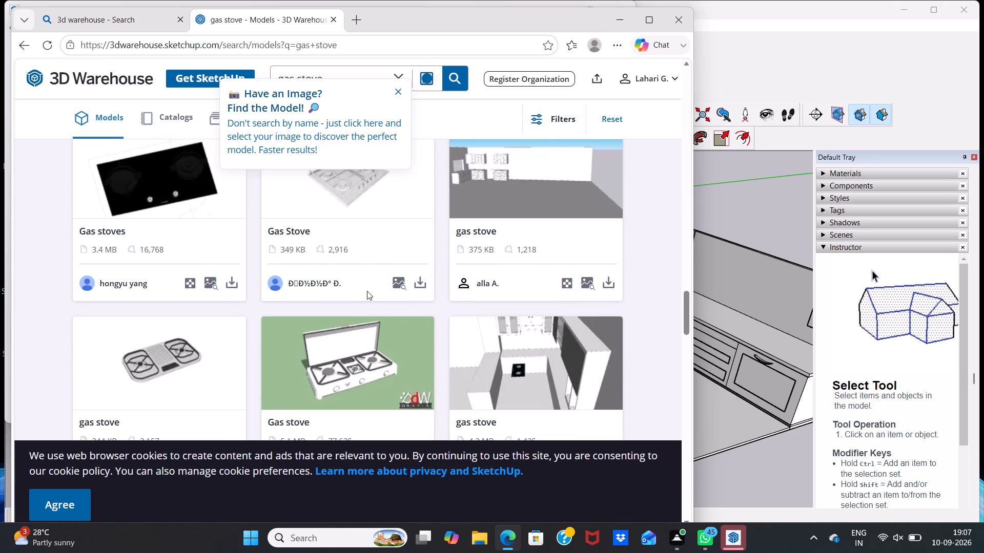
{"action": "scroll", "coordinate": [367, 291], "scroll_direction": "down", "scroll_amount": 3}
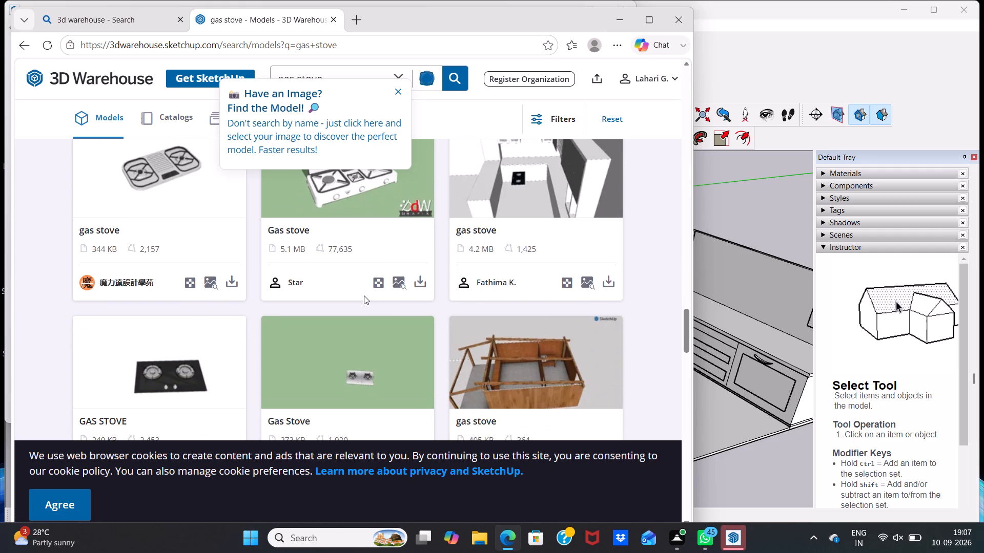
{"action": "scroll", "coordinate": [364, 295], "scroll_direction": "down", "scroll_amount": 6}
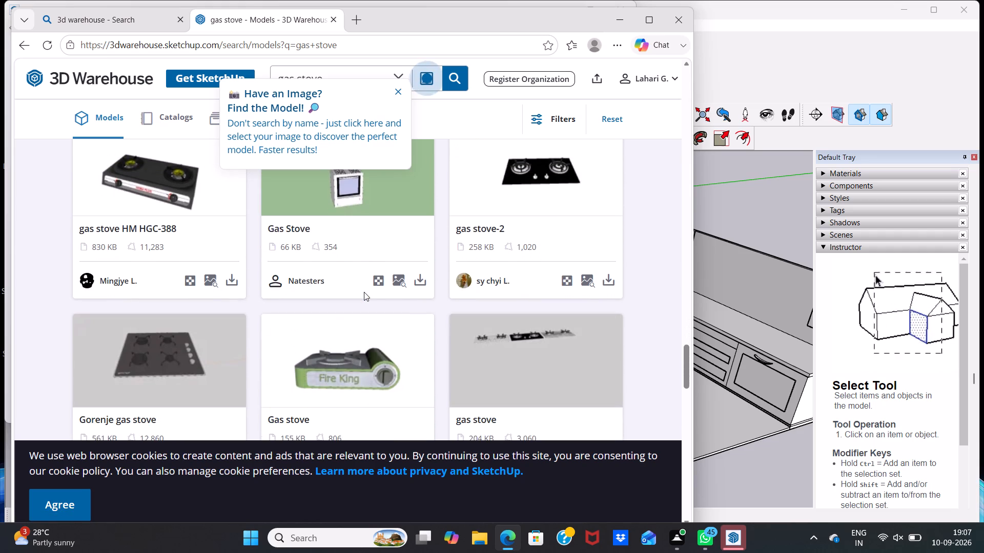
{"action": "scroll", "coordinate": [364, 292], "scroll_direction": "down", "scroll_amount": 5}
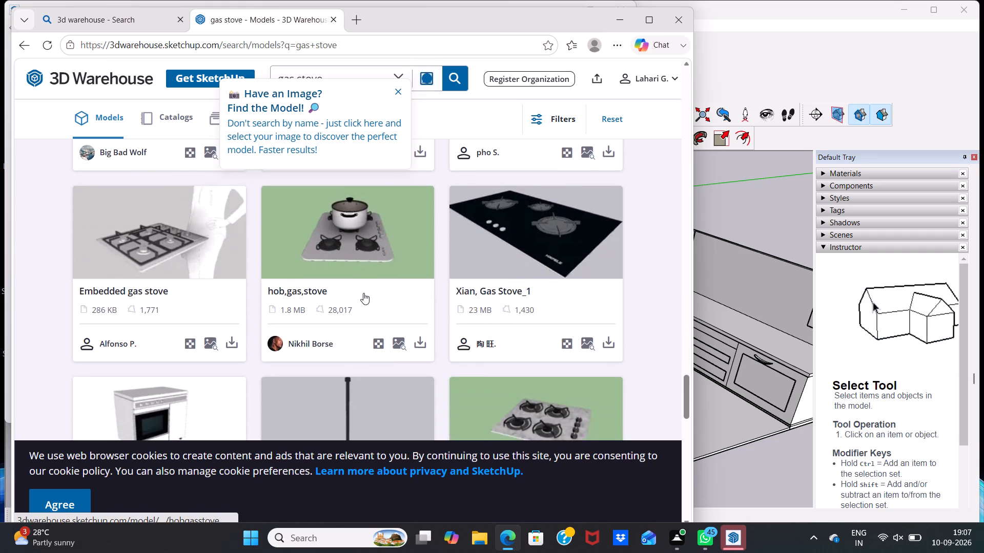
{"action": "scroll", "coordinate": [363, 293], "scroll_direction": "down", "scroll_amount": 4}
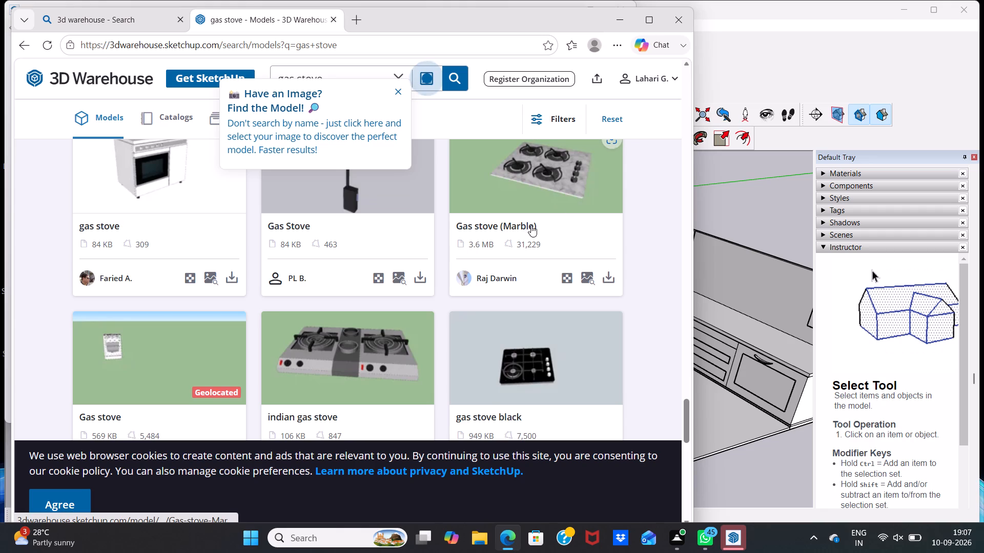
{"action": "scroll", "coordinate": [455, 278], "scroll_direction": "down", "scroll_amount": 8}
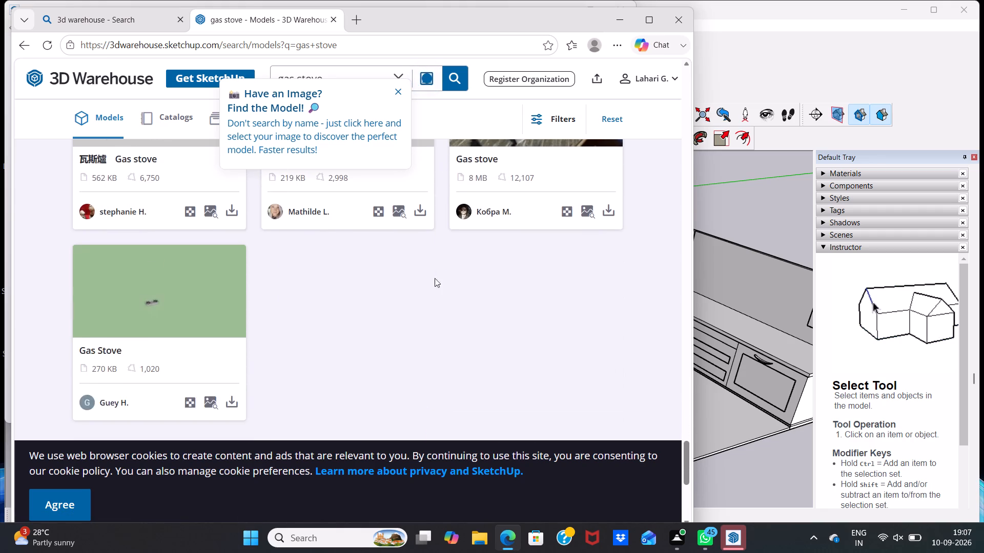
{"action": "scroll", "coordinate": [435, 278], "scroll_direction": "down", "scroll_amount": 2}
Dismiss the image-search tip covering the search box.
{"action": "left_click", "coordinate": [394, 291]}
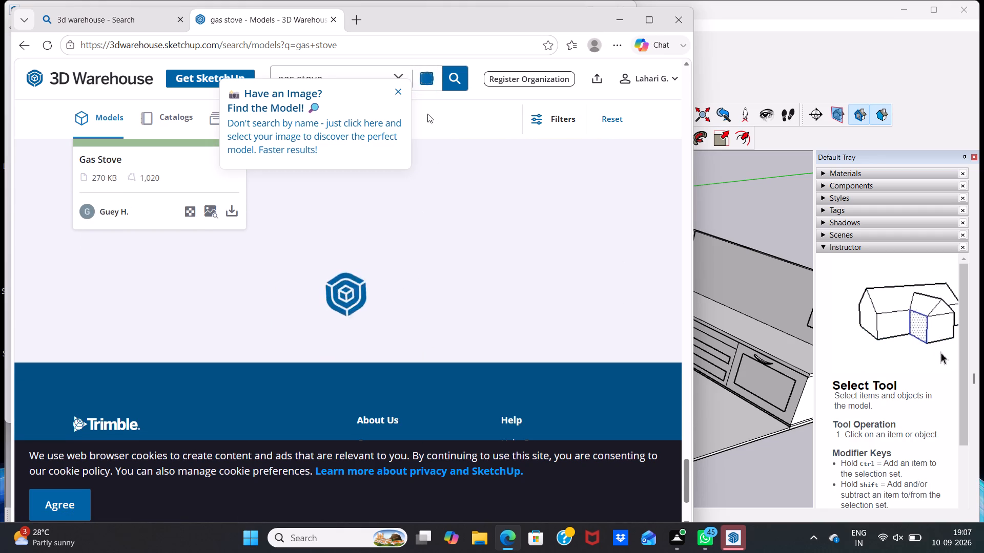
{"action": "left_click", "coordinate": [398, 93]}
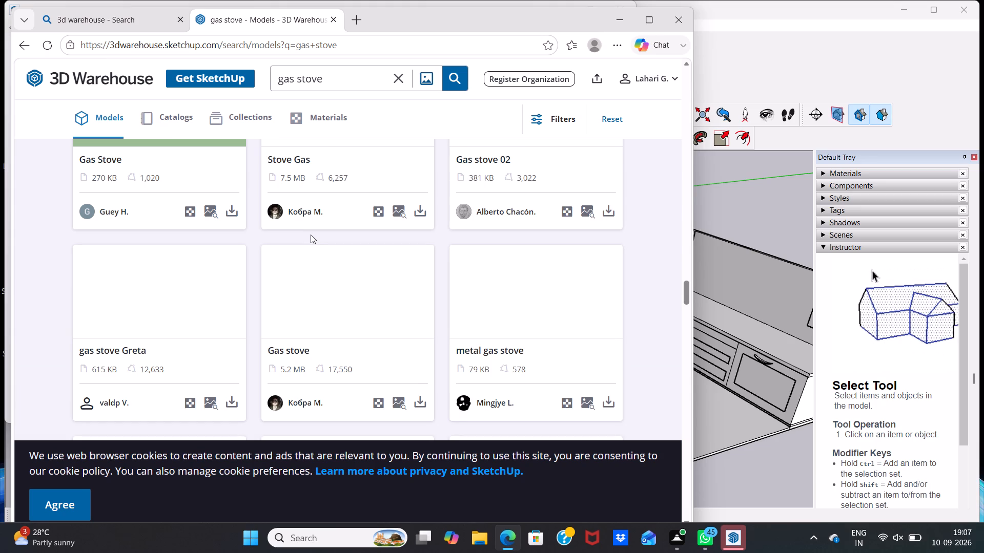
Examine the additional gas stove results further down the list for a suitable built-in cooktop.
{"action": "scroll", "coordinate": [313, 193], "scroll_direction": "up", "scroll_amount": 4}
{"action": "scroll", "coordinate": [309, 185], "scroll_direction": "down", "scroll_amount": 1}
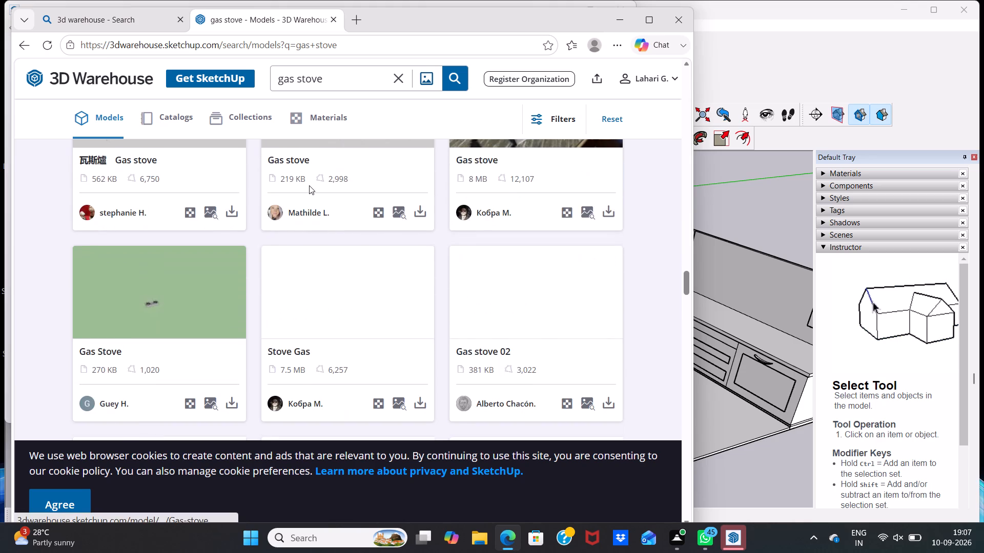
{"action": "scroll", "coordinate": [309, 185], "scroll_direction": "down", "scroll_amount": 3}
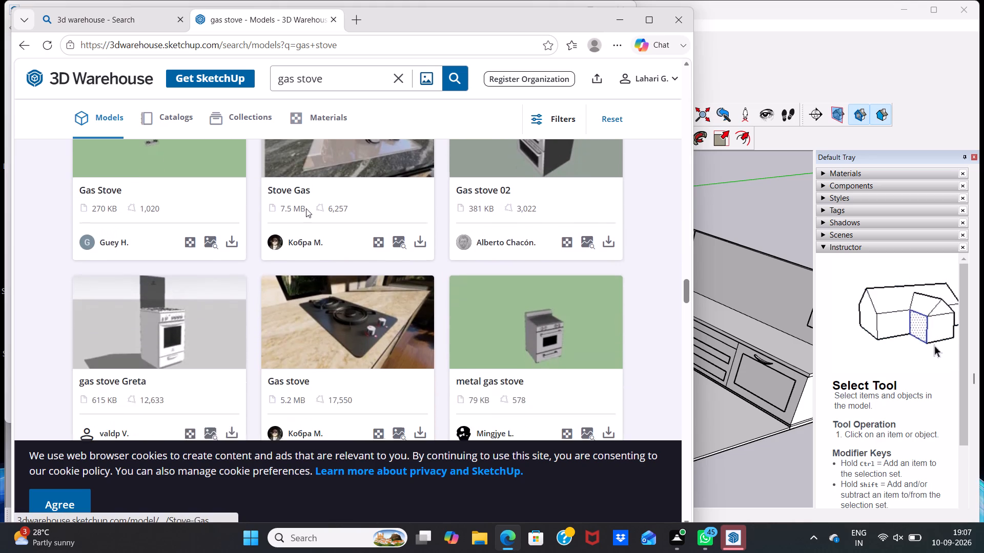
{"action": "scroll", "coordinate": [307, 217], "scroll_direction": "down", "scroll_amount": 5}
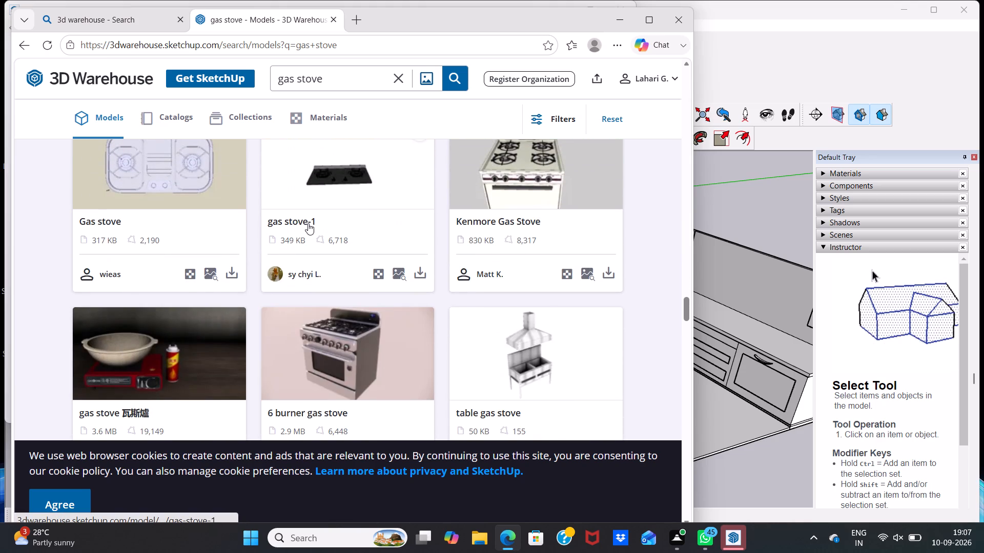
{"action": "scroll", "coordinate": [354, 217], "scroll_direction": "up", "scroll_amount": 4}
{"action": "scroll", "coordinate": [354, 208], "scroll_direction": "down", "scroll_amount": 11}
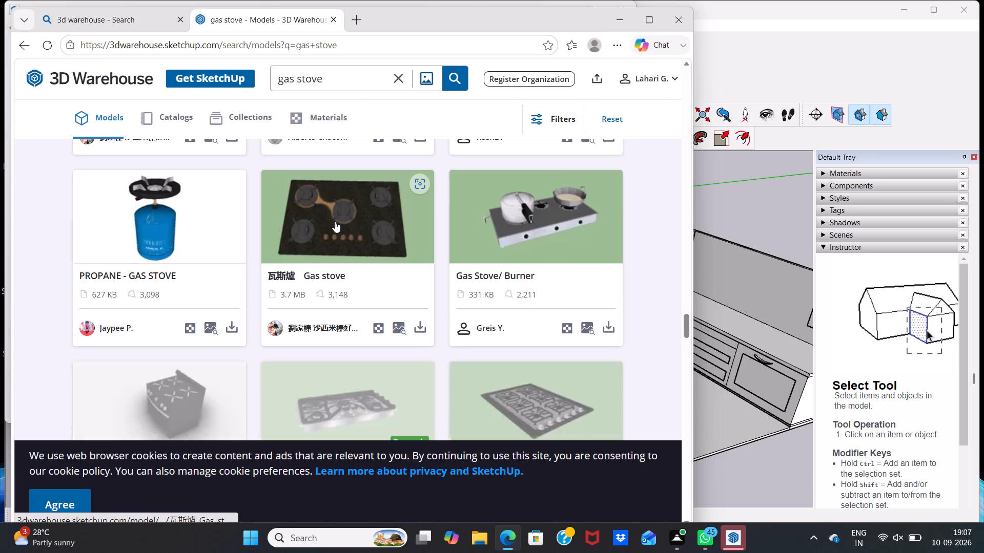
{"action": "scroll", "coordinate": [335, 221], "scroll_direction": "down", "scroll_amount": 2}
{"action": "scroll", "coordinate": [350, 199], "scroll_direction": "up", "scroll_amount": 3}
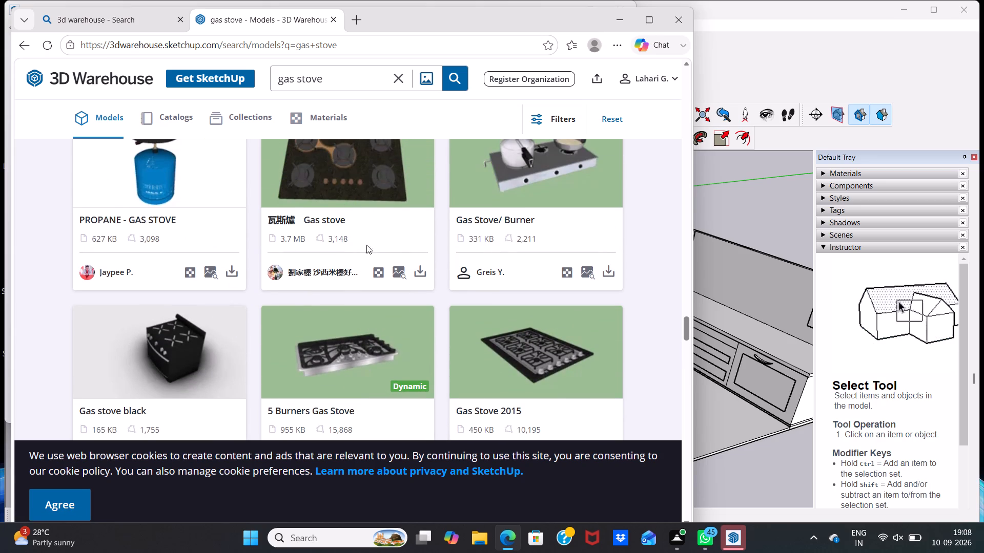
Download the "5 Burners Gas Stove" model as a SketchUp file.
{"action": "scroll", "coordinate": [366, 321], "scroll_direction": "down", "scroll_amount": 1}
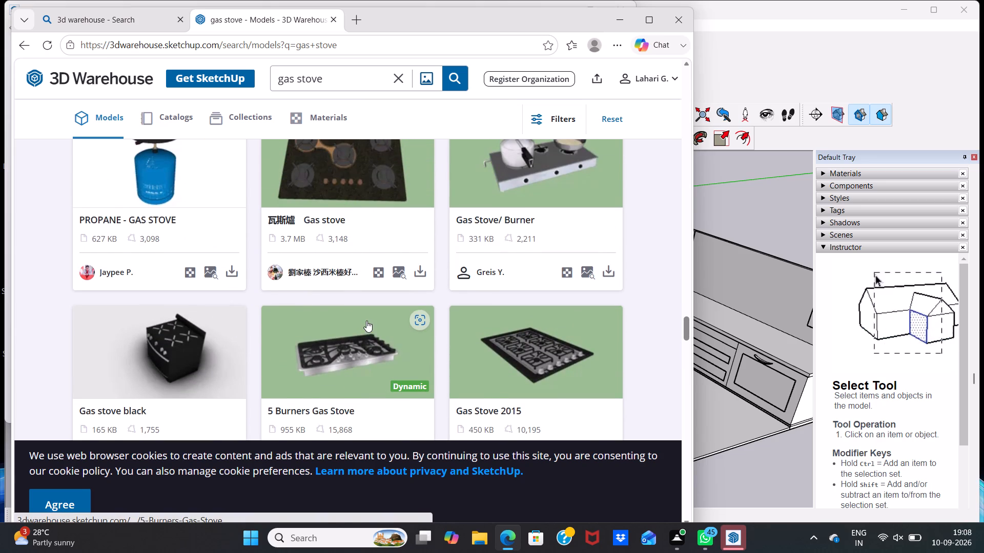
{"action": "scroll", "coordinate": [366, 321], "scroll_direction": "down", "scroll_amount": 2}
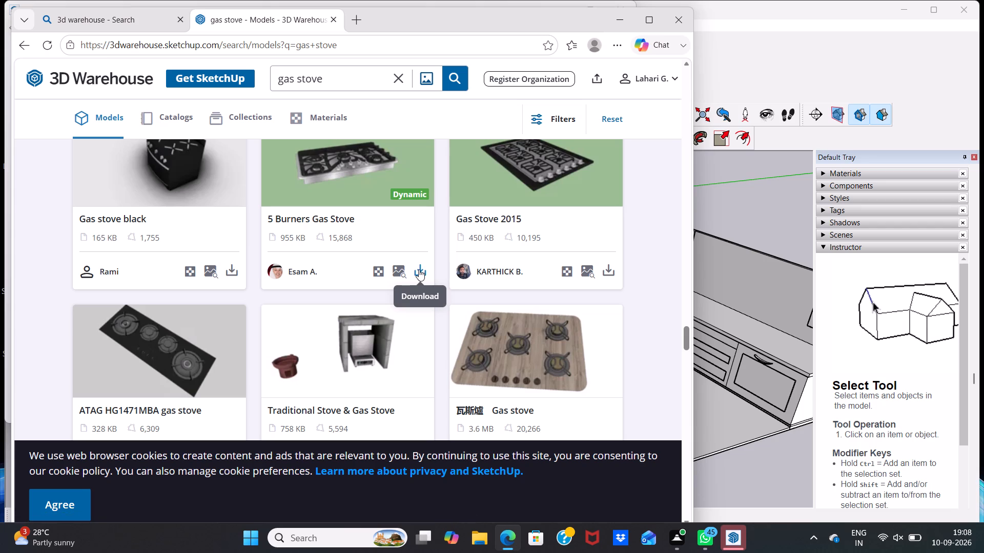
{"action": "left_click", "coordinate": [419, 269]}
{"action": "left_click", "coordinate": [438, 297]}
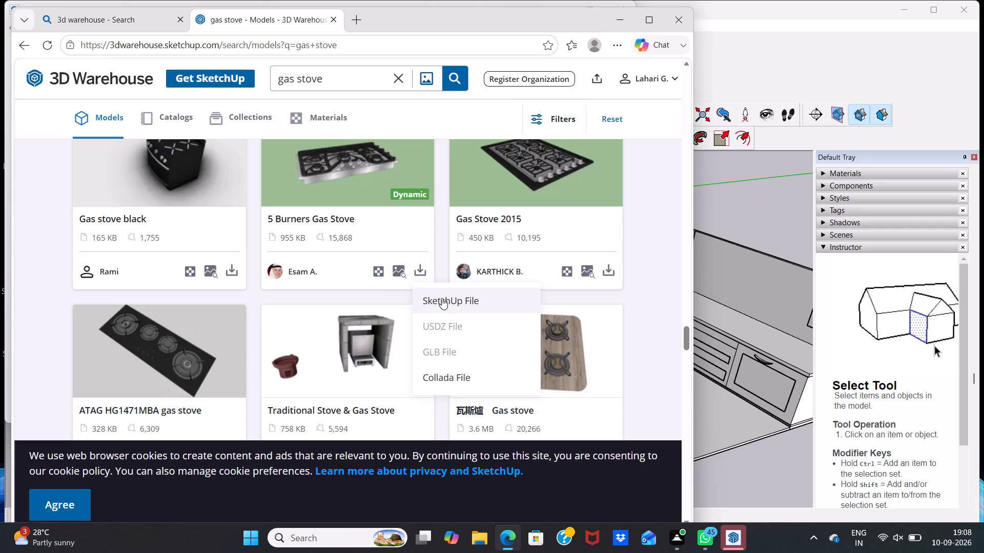
Look through the remaining gas stove results around the downloaded five-burner model for other stoves suited to the kitchen counter.
{"action": "scroll", "coordinate": [441, 294], "scroll_direction": "down", "scroll_amount": 1}
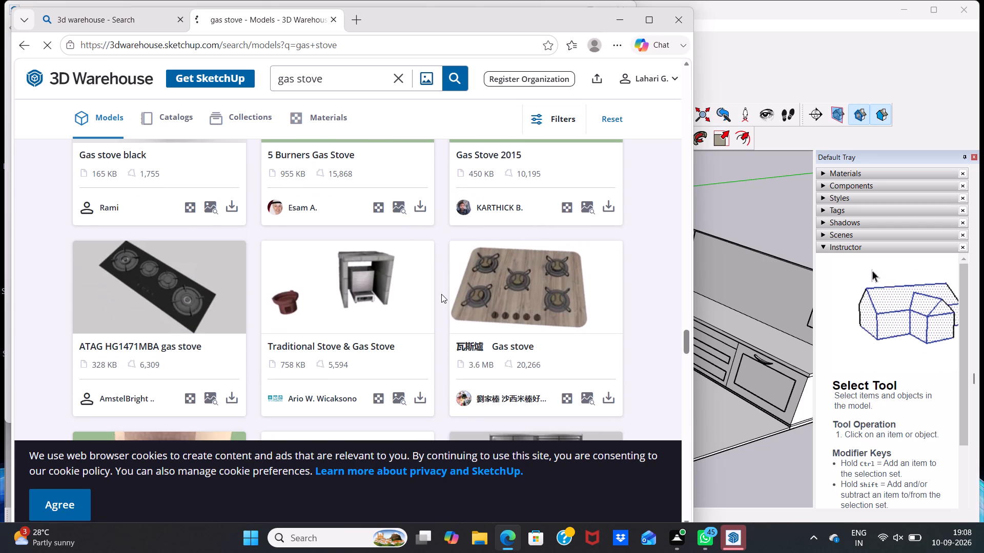
{"action": "scroll", "coordinate": [433, 251], "scroll_direction": "up", "scroll_amount": 3}
{"action": "scroll", "coordinate": [432, 250], "scroll_direction": "down", "scroll_amount": 4}
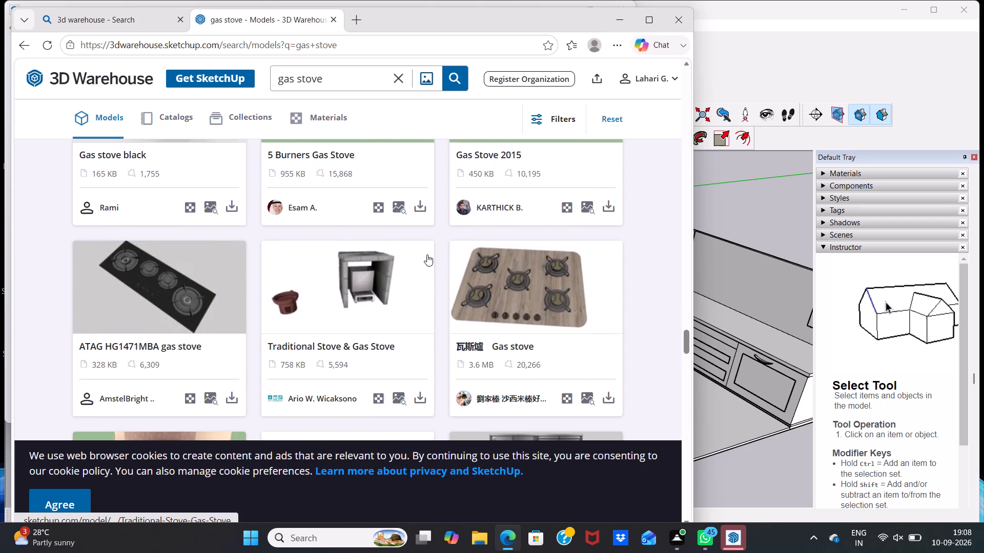
{"action": "scroll", "coordinate": [427, 254], "scroll_direction": "down", "scroll_amount": 2}
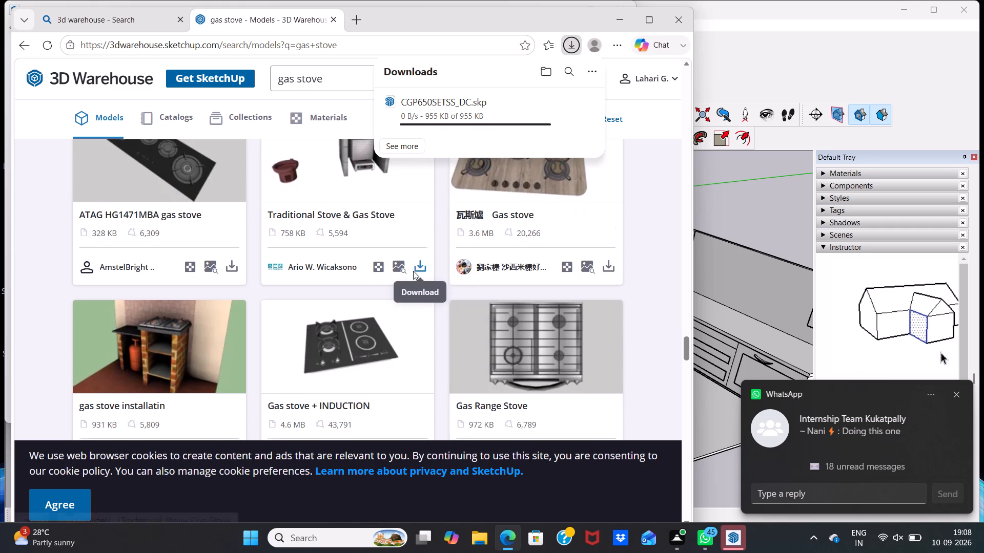
{"action": "scroll", "coordinate": [412, 271], "scroll_direction": "down", "scroll_amount": 2}
{"action": "scroll", "coordinate": [402, 264], "scroll_direction": "up", "scroll_amount": 3}
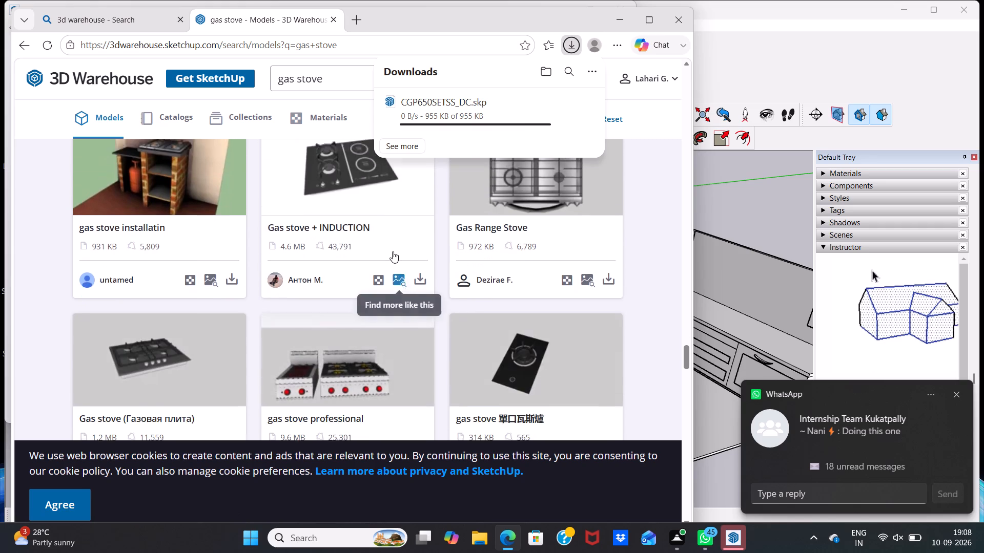
{"action": "scroll", "coordinate": [393, 251], "scroll_direction": "up", "scroll_amount": 2}
{"action": "scroll", "coordinate": [387, 245], "scroll_direction": "down", "scroll_amount": 12}
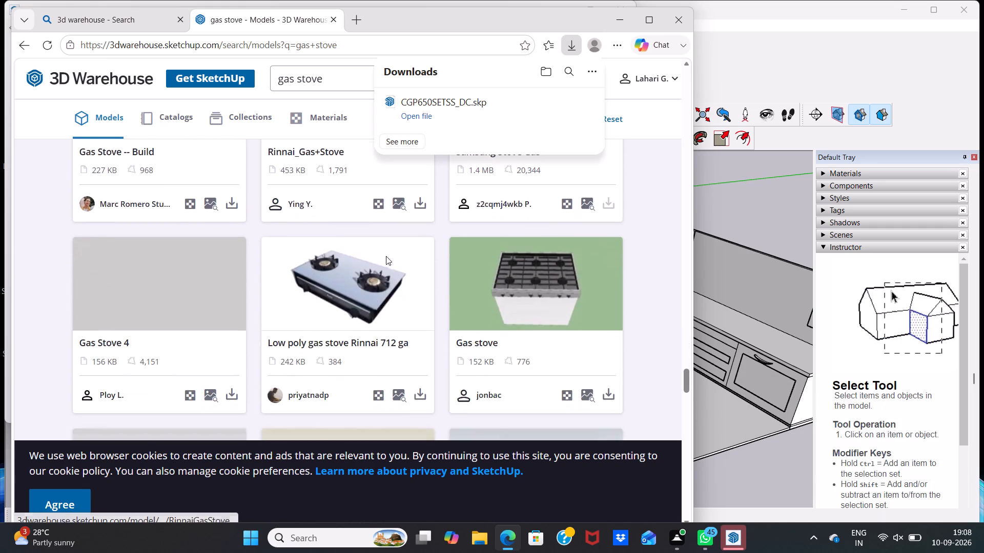
{"action": "scroll", "coordinate": [386, 256], "scroll_direction": "down", "scroll_amount": 8}
{"action": "scroll", "coordinate": [386, 256], "scroll_direction": "up", "scroll_amount": 20}
{"action": "scroll", "coordinate": [375, 230], "scroll_direction": "down", "scroll_amount": 2}
{"action": "scroll", "coordinate": [372, 224], "scroll_direction": "up", "scroll_amount": 6}
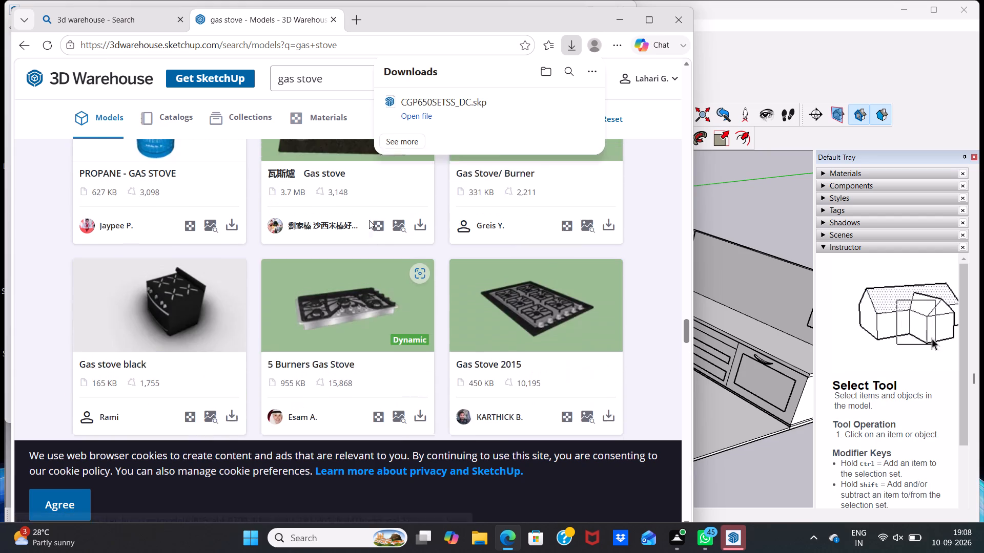
{"action": "scroll", "coordinate": [369, 220], "scroll_direction": "up", "scroll_amount": 1}
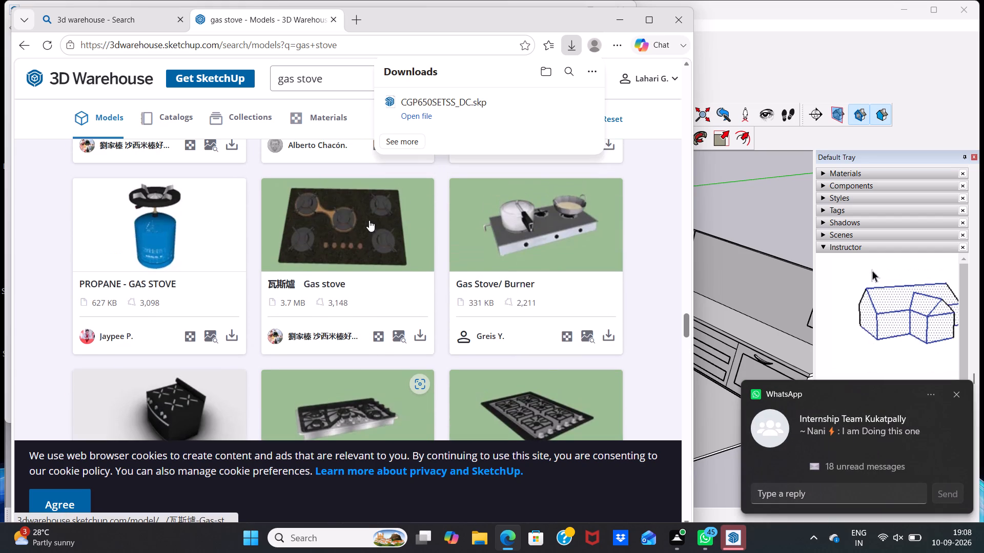
{"action": "scroll", "coordinate": [369, 220], "scroll_direction": "down", "scroll_amount": 1}
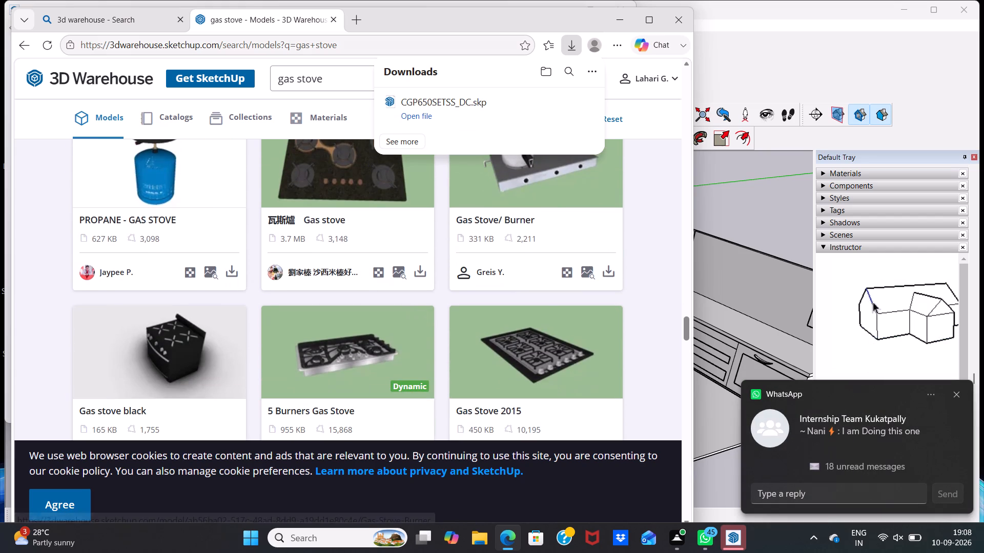
Replace the gas stove query with a 3D Warehouse search for "lamp lights".
{"action": "left_click", "coordinate": [343, 81]}
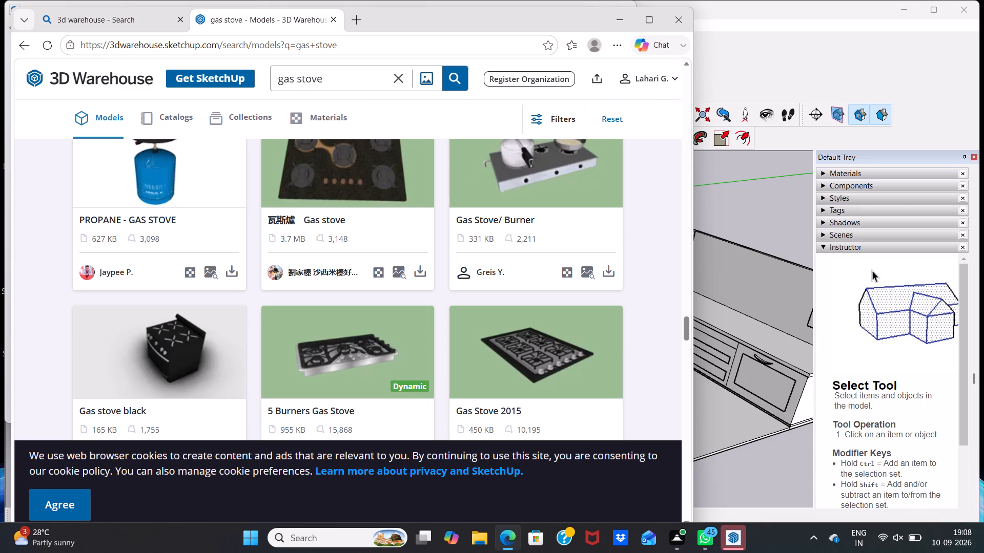
{"action": "key", "text": "BackSpace"}
{"action": "key", "text": "BackSpace"}
{"action": "key", "text": "BackSpace"}
{"action": "key", "text": "BackSpace"}
{"action": "key", "text": "BackSpace"}
{"action": "key", "text": "BackSpace"}
{"action": "key", "text": "BackSpace"}
{"action": "key", "text": "BackSpace"}
{"action": "key", "text": "BackSpace"}
{"action": "key", "text": "BackSpace"}
{"action": "key", "text": "BackSpace"}
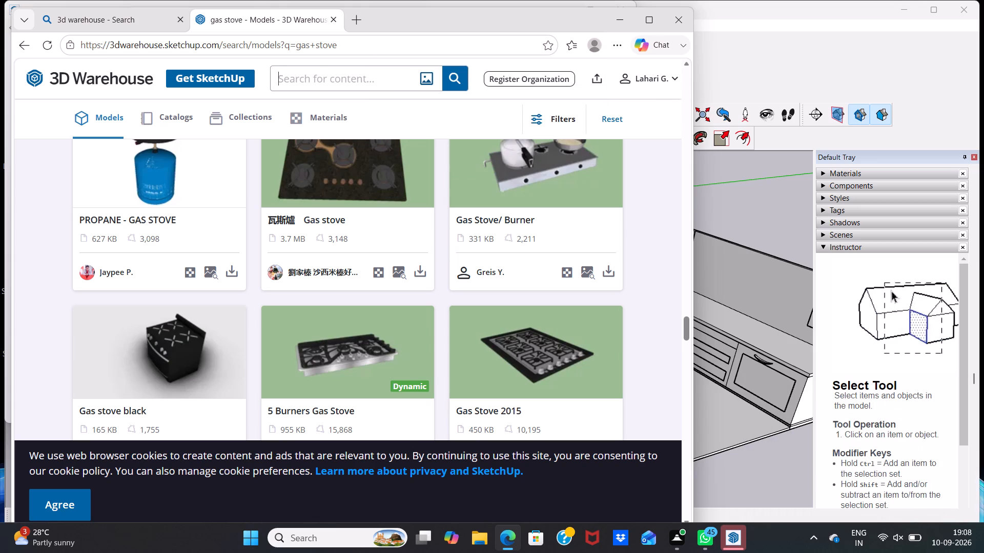
{"action": "type", "text": "lamp"}
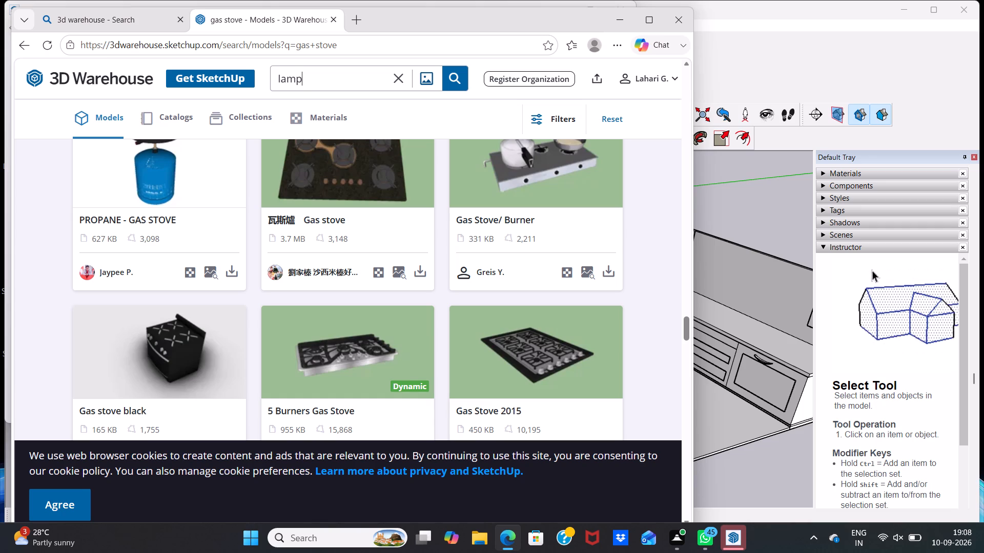
{"action": "key", "text": "BackSpace"}
{"action": "key", "text": "BackSpace"}
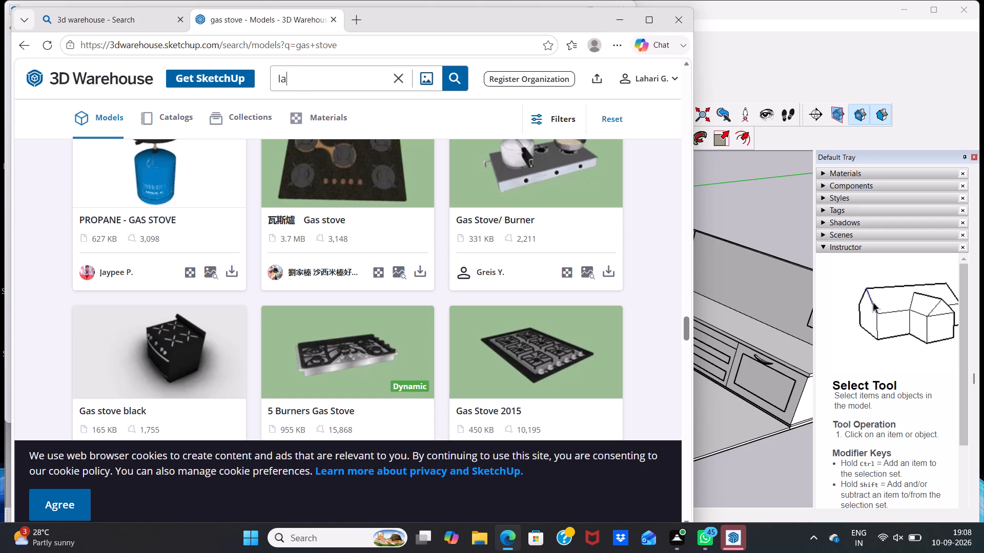
{"action": "key", "text": "m"}
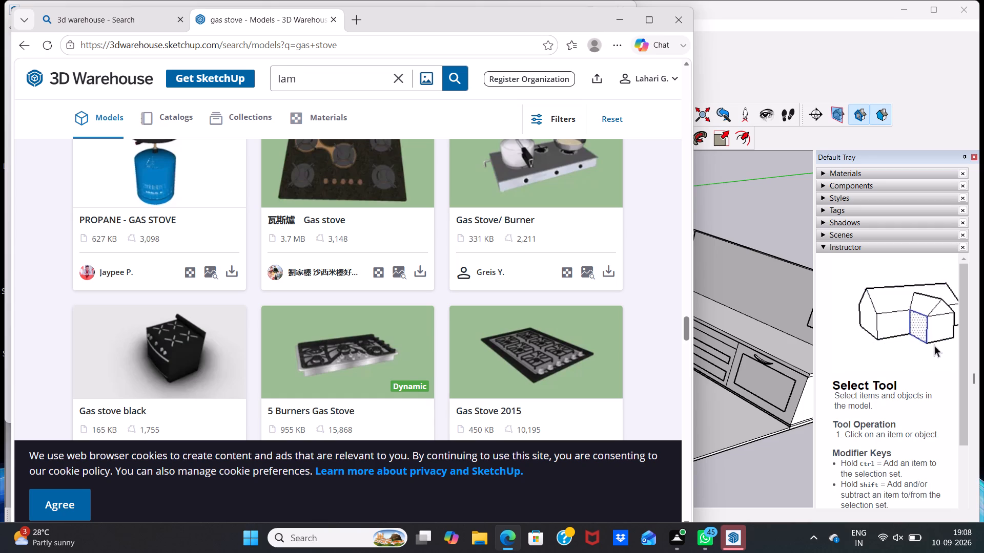
{"action": "type", "text": "p"}
{"action": "key", "text": "space"}
{"action": "type", "text": "lights"}
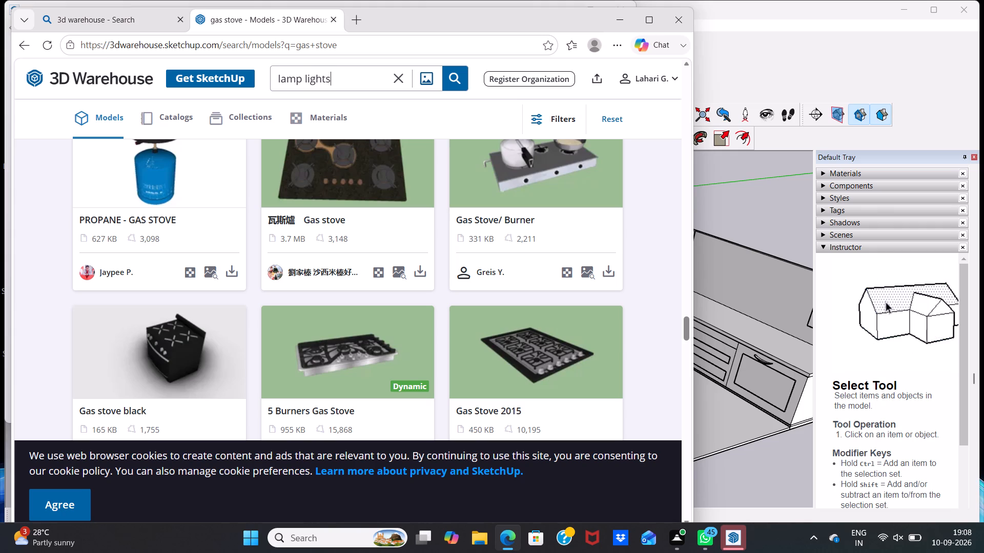
{"action": "left_click", "coordinate": [450, 74]}
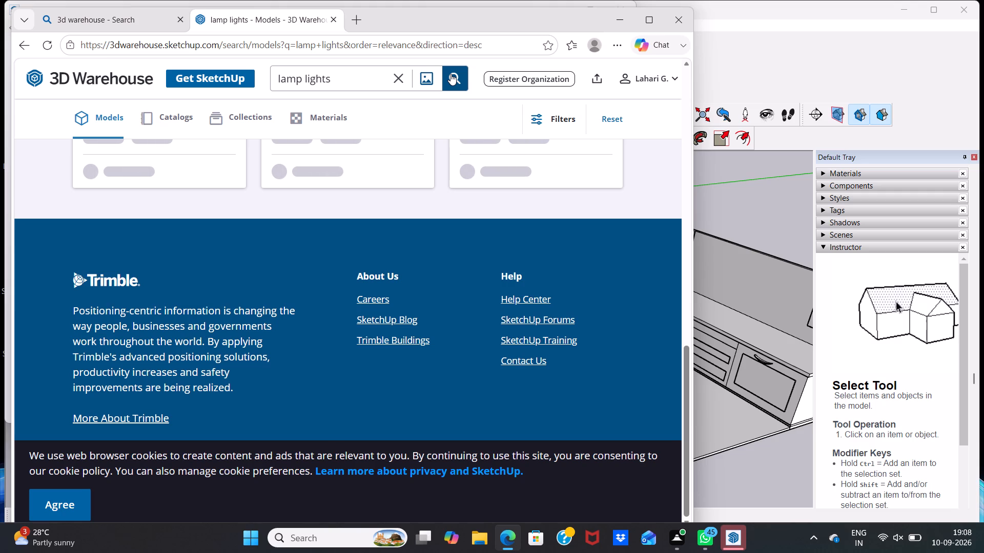
{"action": "double_click", "coordinate": [450, 74]}
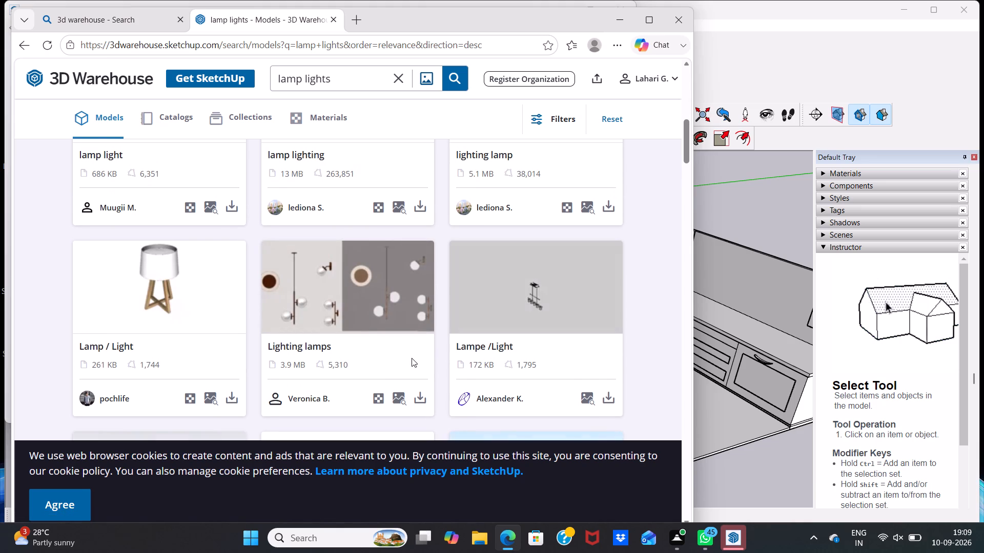
Examine the lamp lights results, comparing the hanging, ceiling, wall and table lamps to find a fitting suitable for the kitchen.
{"action": "scroll", "coordinate": [430, 258], "scroll_direction": "down", "scroll_amount": 1}
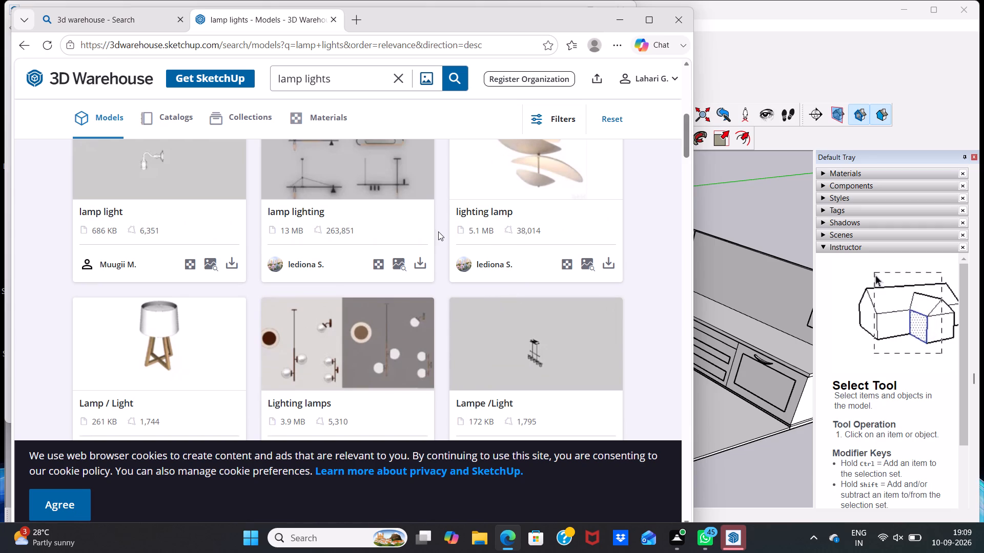
{"action": "scroll", "coordinate": [481, 312], "scroll_direction": "down", "scroll_amount": 3}
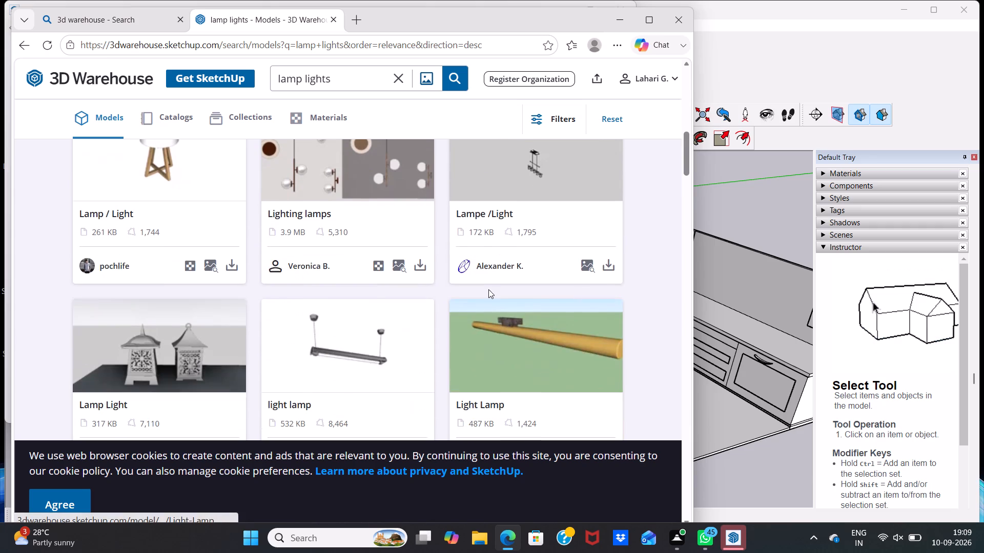
{"action": "scroll", "coordinate": [498, 296], "scroll_direction": "up", "scroll_amount": 15}
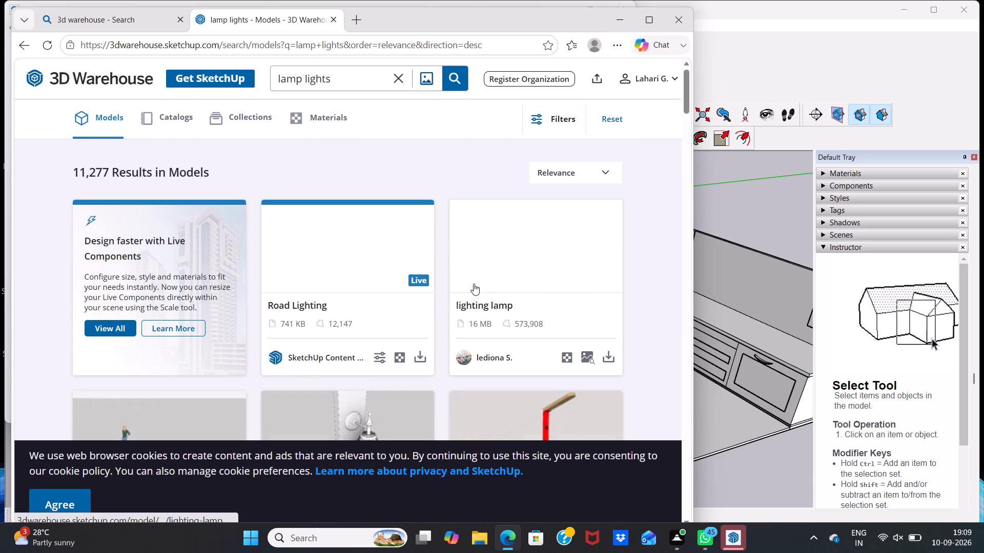
{"action": "scroll", "coordinate": [443, 342], "scroll_direction": "down", "scroll_amount": 6}
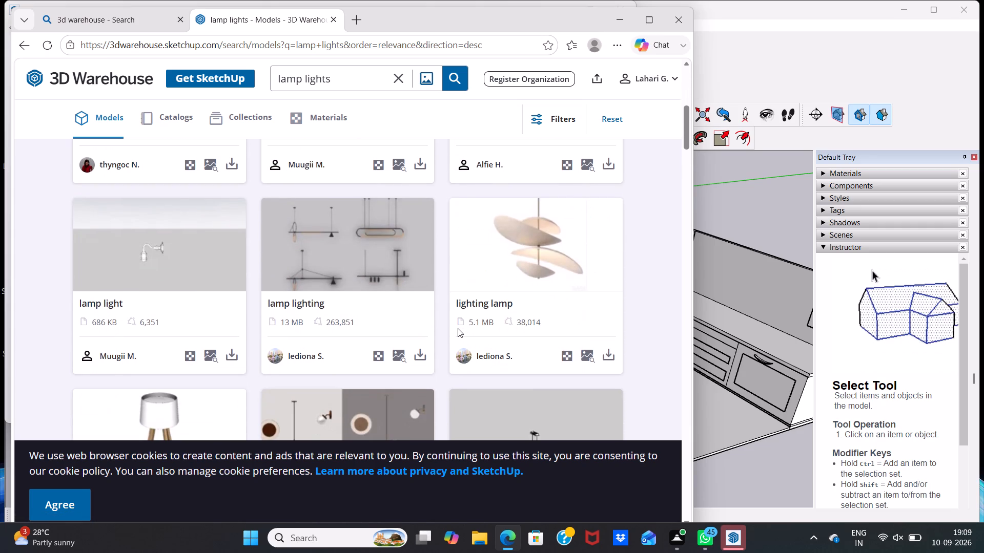
{"action": "scroll", "coordinate": [458, 328], "scroll_direction": "down", "scroll_amount": 3}
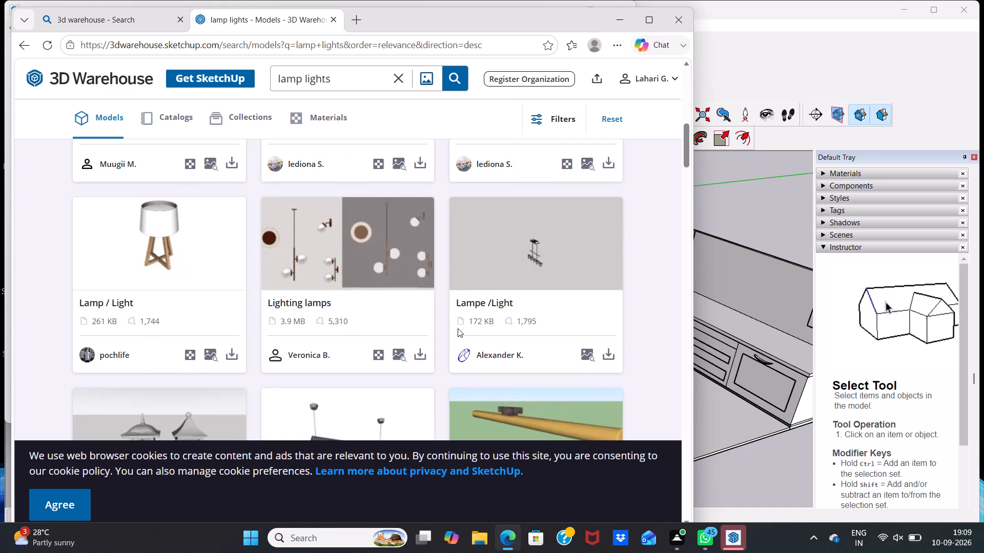
{"action": "scroll", "coordinate": [458, 328], "scroll_direction": "down", "scroll_amount": 6}
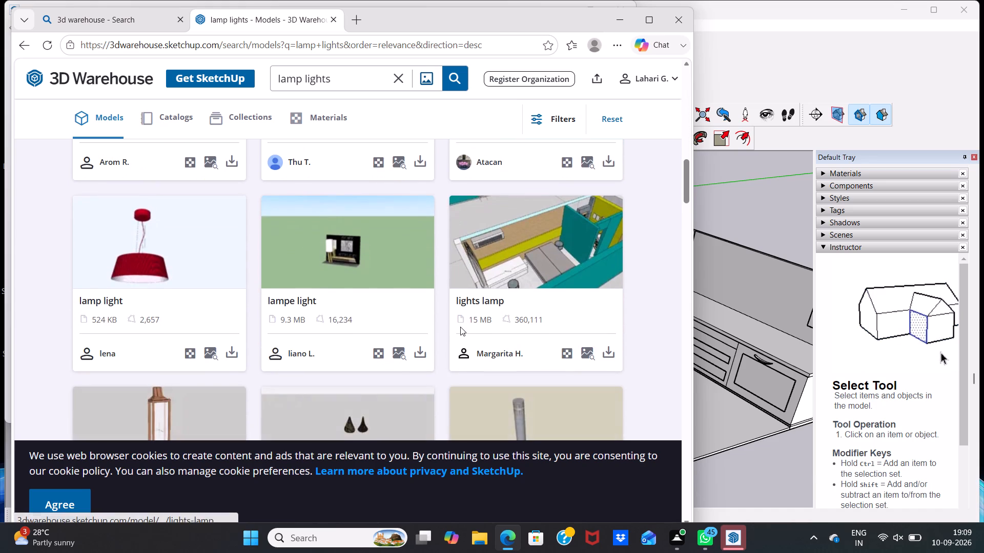
{"action": "scroll", "coordinate": [460, 327], "scroll_direction": "down", "scroll_amount": 3}
{"action": "scroll", "coordinate": [429, 324], "scroll_direction": "up", "scroll_amount": 2}
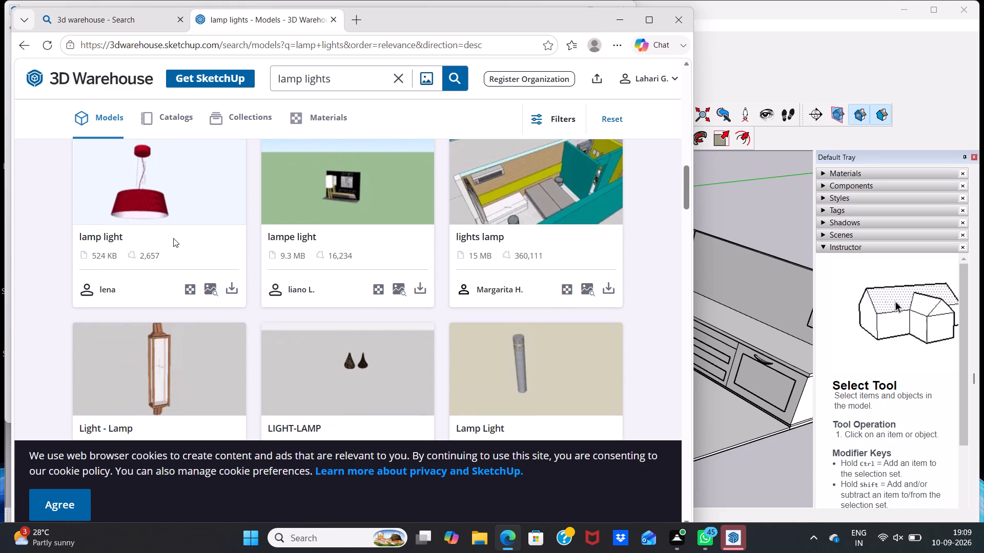
{"action": "scroll", "coordinate": [237, 270], "scroll_direction": "down", "scroll_amount": 2}
{"action": "scroll", "coordinate": [284, 278], "scroll_direction": "down", "scroll_amount": 5}
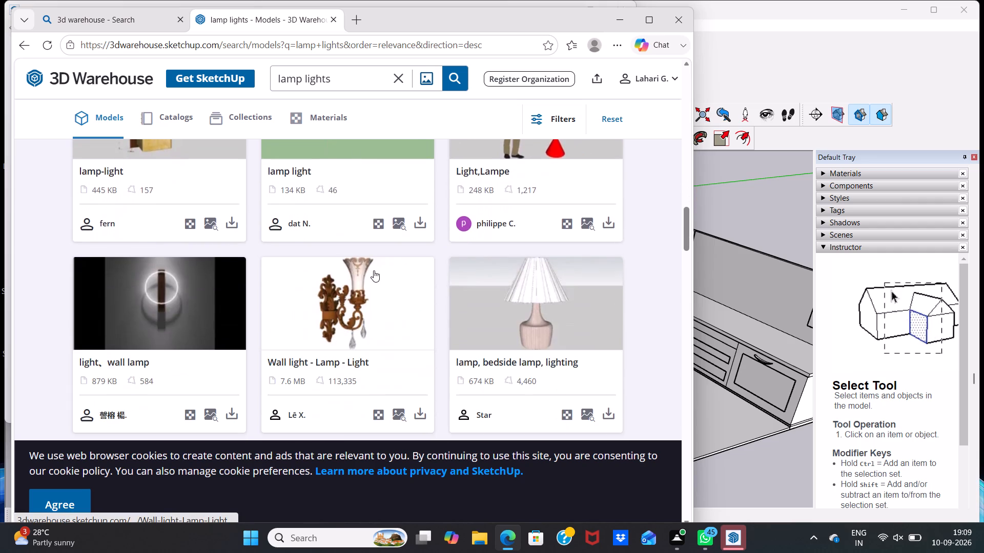
{"action": "scroll", "coordinate": [374, 270], "scroll_direction": "down", "scroll_amount": 5}
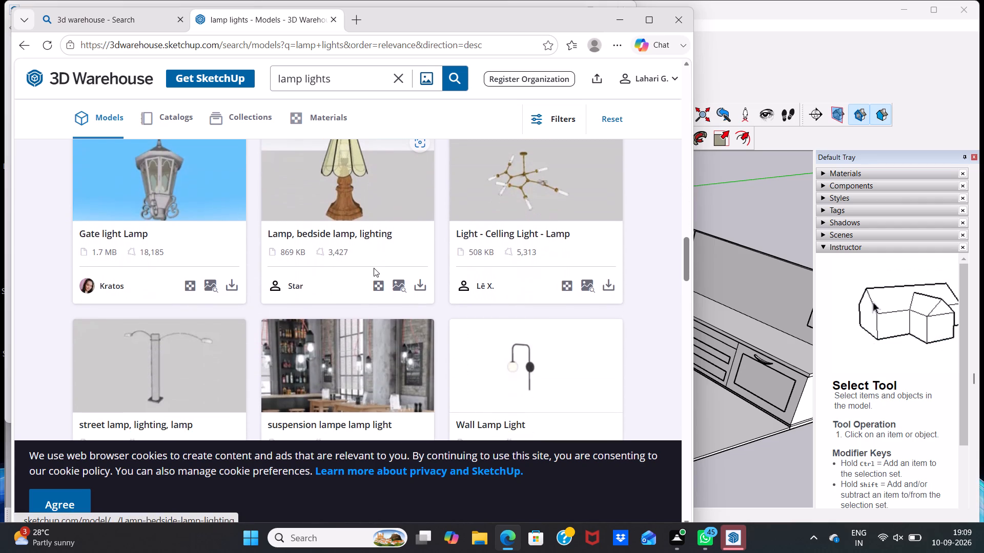
{"action": "scroll", "coordinate": [374, 268], "scroll_direction": "down", "scroll_amount": 3}
{"action": "scroll", "coordinate": [412, 279], "scroll_direction": "up", "scroll_amount": 1}
{"action": "scroll", "coordinate": [413, 278], "scroll_direction": "down", "scroll_amount": 3}
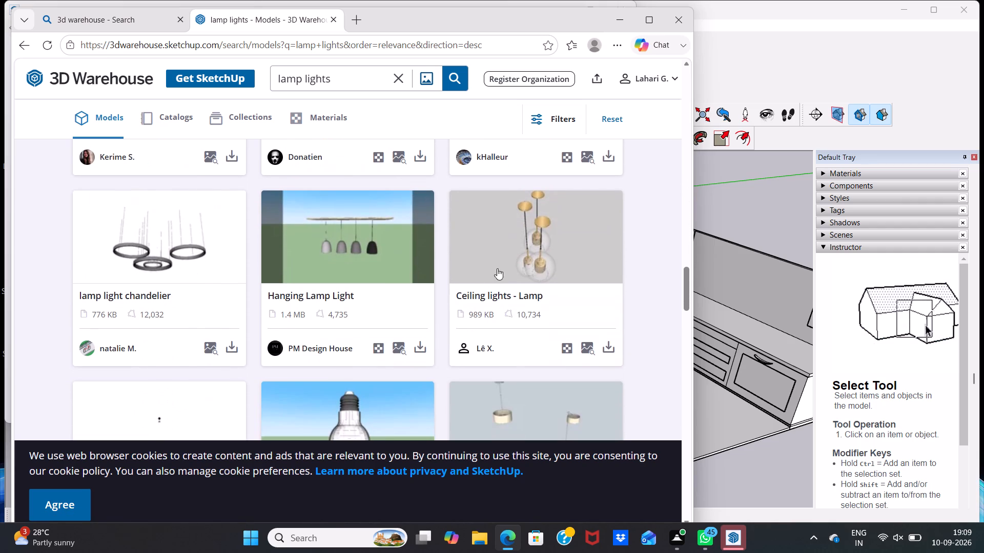
{"action": "scroll", "coordinate": [423, 294], "scroll_direction": "down", "scroll_amount": 4}
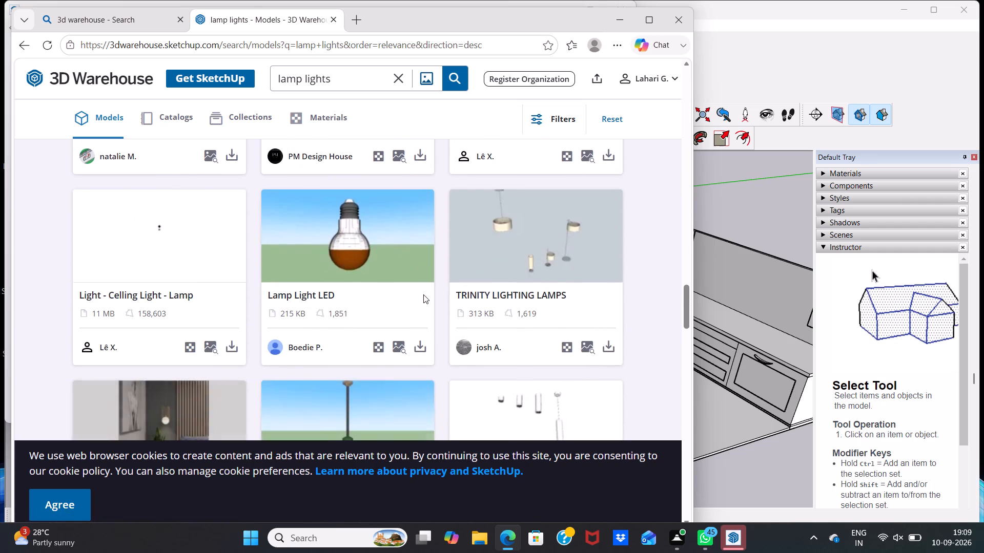
{"action": "scroll", "coordinate": [423, 294], "scroll_direction": "down", "scroll_amount": 4}
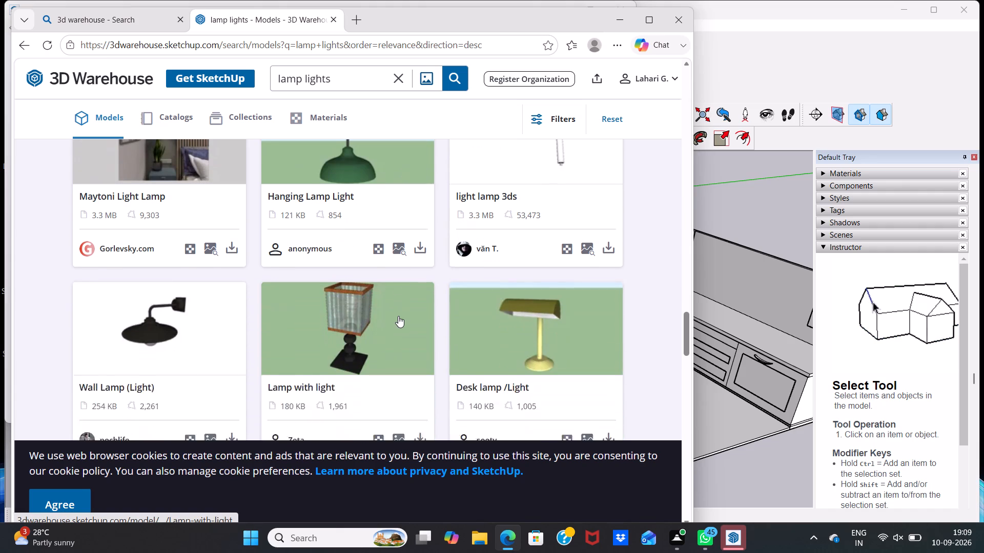
{"action": "scroll", "coordinate": [398, 311], "scroll_direction": "down", "scroll_amount": 2}
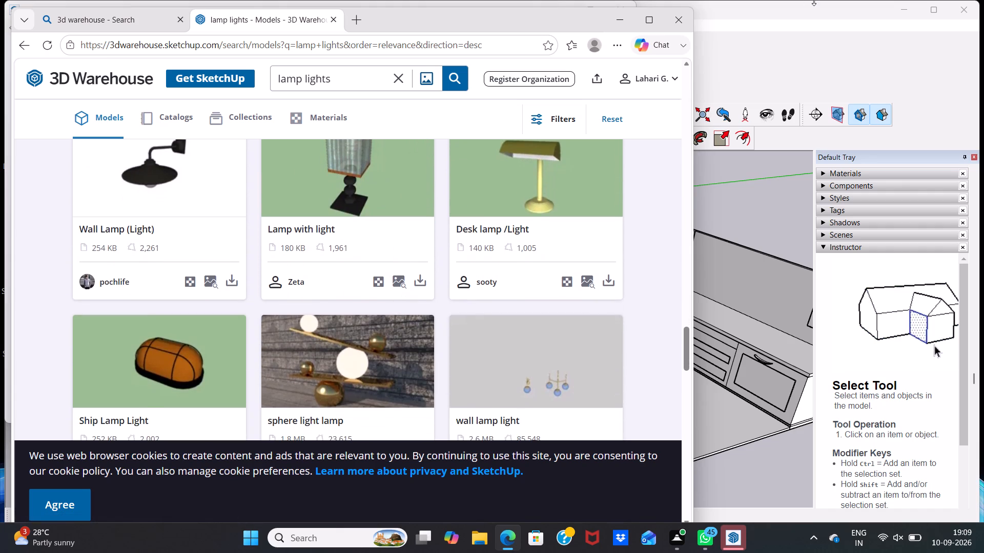
{"action": "scroll", "coordinate": [806, 17], "scroll_direction": "down", "scroll_amount": 2}
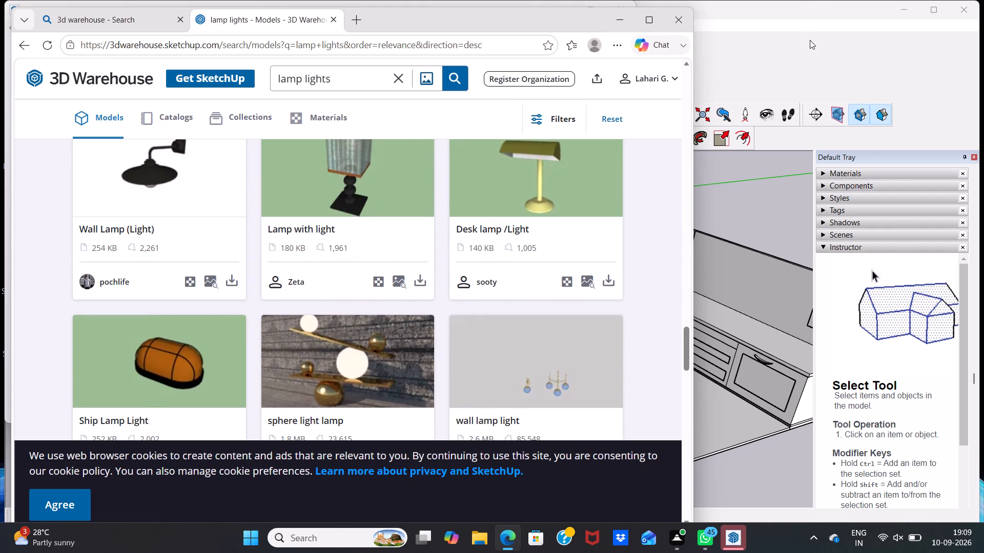
{"action": "scroll", "coordinate": [810, 40], "scroll_direction": "down", "scroll_amount": 2}
{"action": "scroll", "coordinate": [449, 205], "scroll_direction": "down", "scroll_amount": 4}
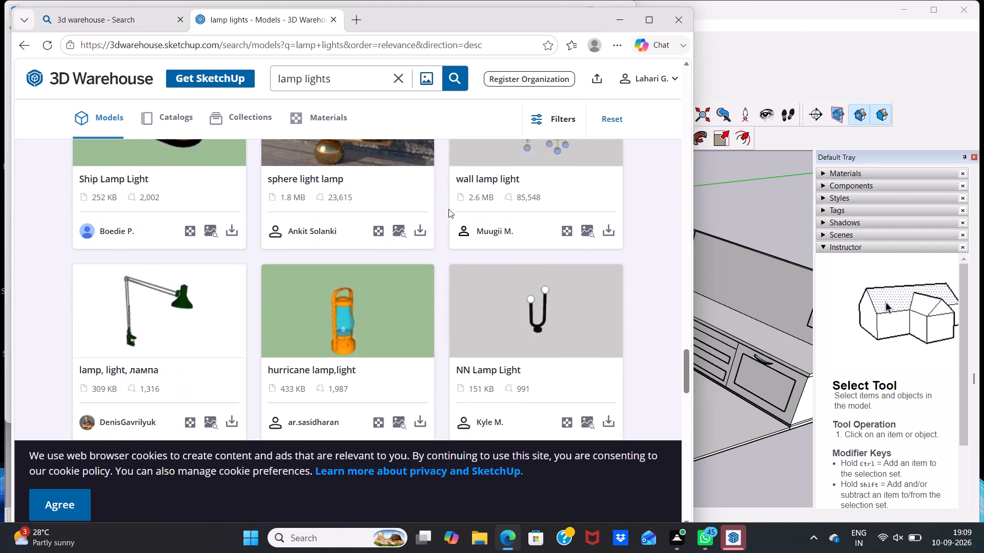
{"action": "scroll", "coordinate": [448, 209], "scroll_direction": "down", "scroll_amount": 3}
{"action": "scroll", "coordinate": [400, 235], "scroll_direction": "down", "scroll_amount": 3}
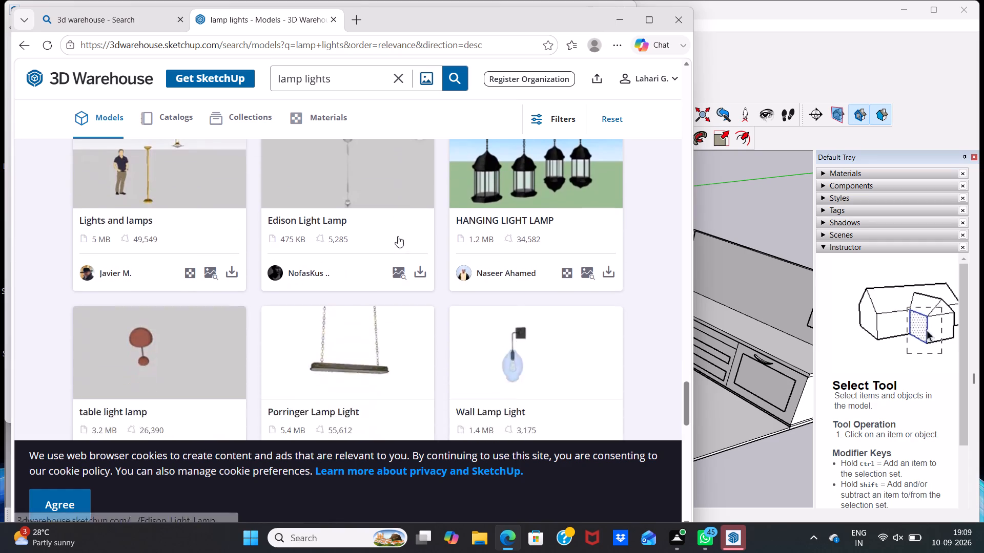
{"action": "scroll", "coordinate": [398, 228], "scroll_direction": "down", "scroll_amount": 4}
{"action": "scroll", "coordinate": [396, 228], "scroll_direction": "up", "scroll_amount": 5}
{"action": "scroll", "coordinate": [396, 224], "scroll_direction": "down", "scroll_amount": 2}
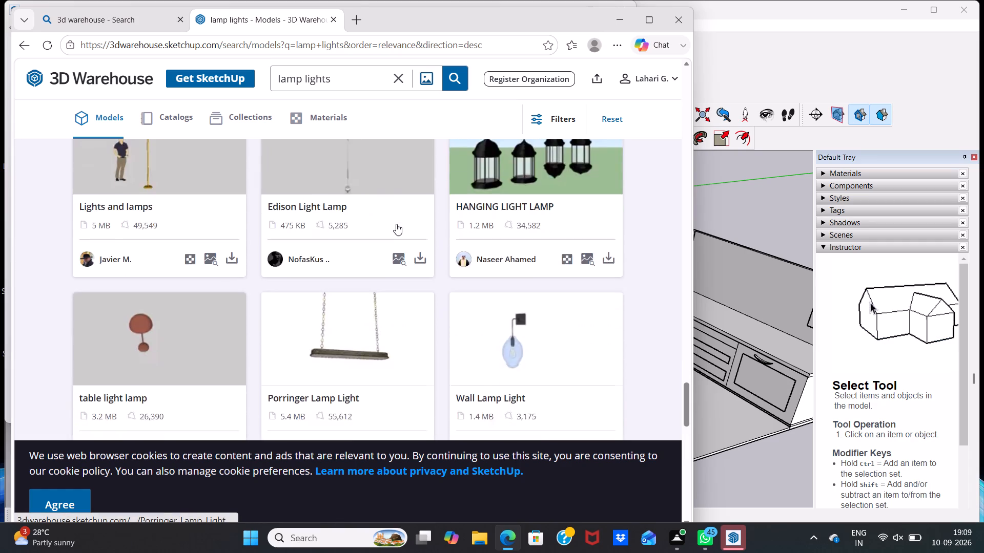
{"action": "scroll", "coordinate": [396, 224], "scroll_direction": "down", "scroll_amount": 11}
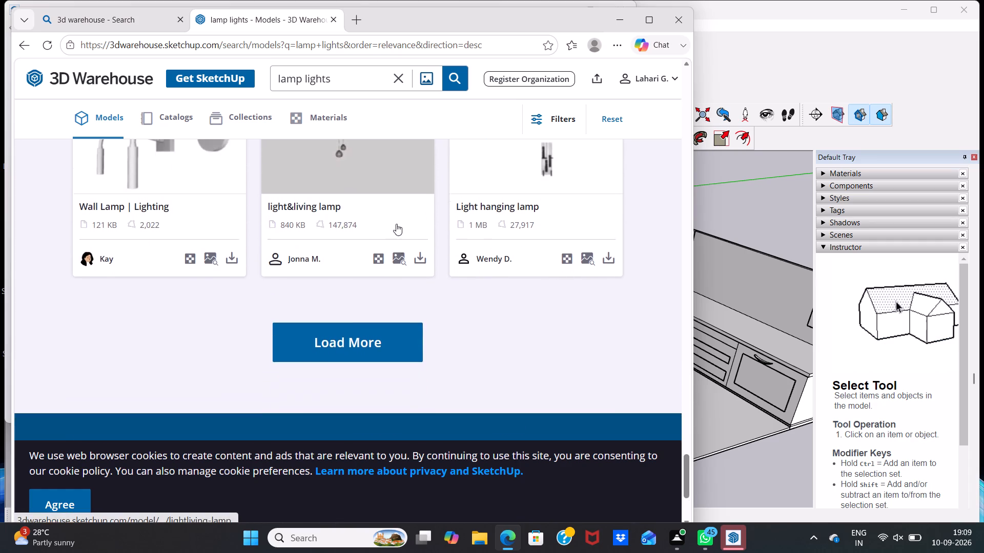
Load more models at the end of the lamp lights results.
{"action": "left_click", "coordinate": [376, 286]}
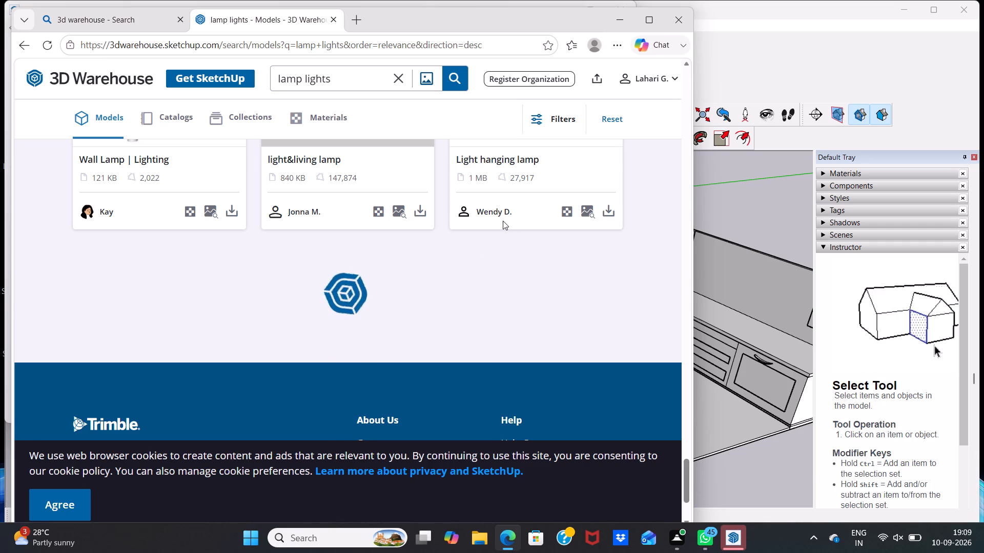
Examine the newly loaded lamp lights results through to the end of the list for a hanging or ceiling fitting suited to the kitchen.
{"action": "scroll", "coordinate": [503, 221], "scroll_direction": "up", "scroll_amount": 3}
{"action": "scroll", "coordinate": [491, 219], "scroll_direction": "down", "scroll_amount": 1}
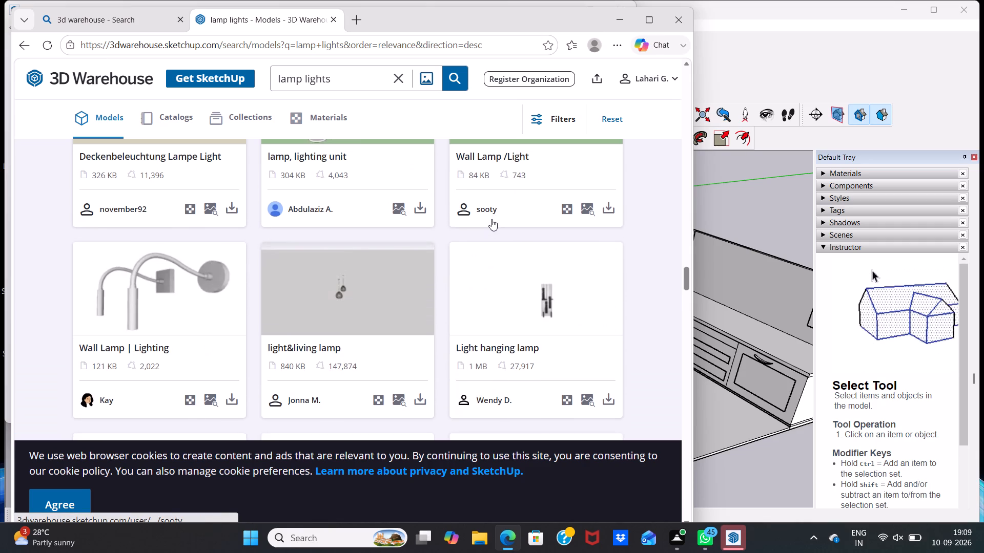
{"action": "scroll", "coordinate": [491, 219], "scroll_direction": "down", "scroll_amount": 2}
{"action": "scroll", "coordinate": [491, 219], "scroll_direction": "up", "scroll_amount": 9}
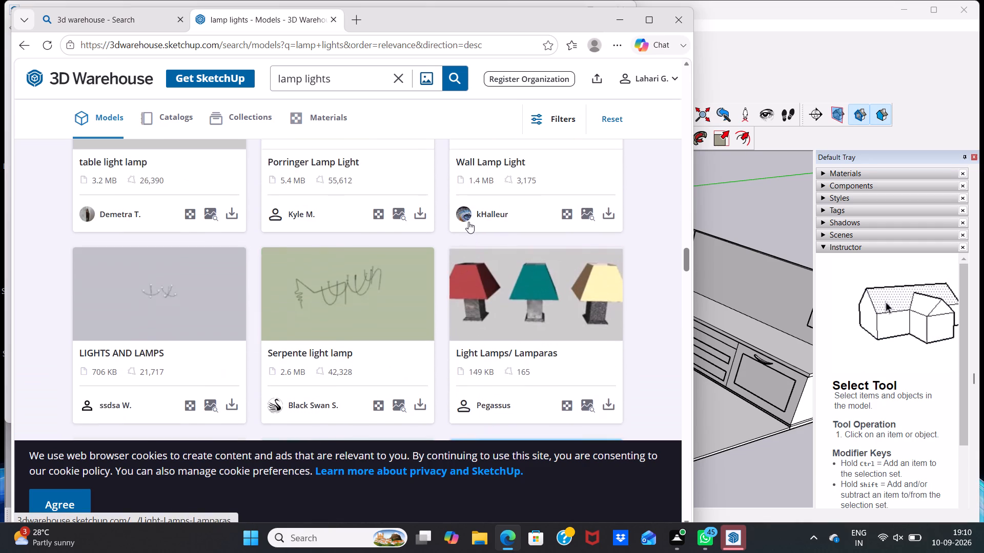
{"action": "scroll", "coordinate": [468, 222], "scroll_direction": "down", "scroll_amount": 1}
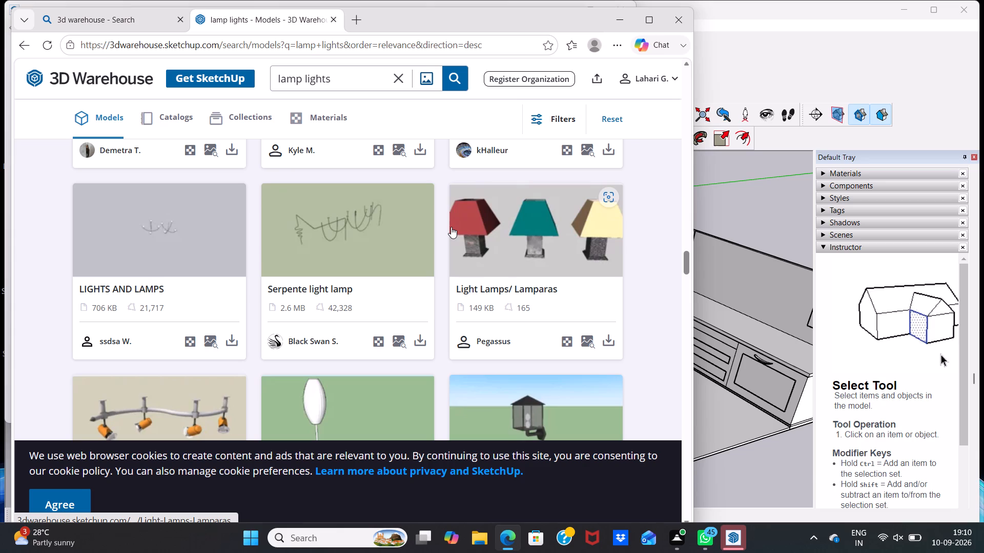
{"action": "scroll", "coordinate": [451, 227], "scroll_direction": "down", "scroll_amount": 6}
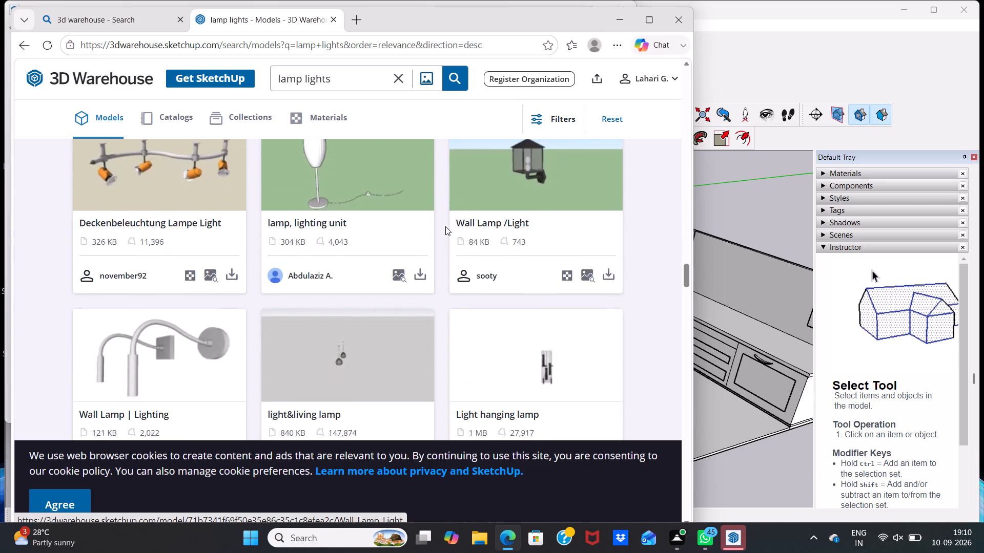
{"action": "scroll", "coordinate": [445, 226], "scroll_direction": "down", "scroll_amount": 6}
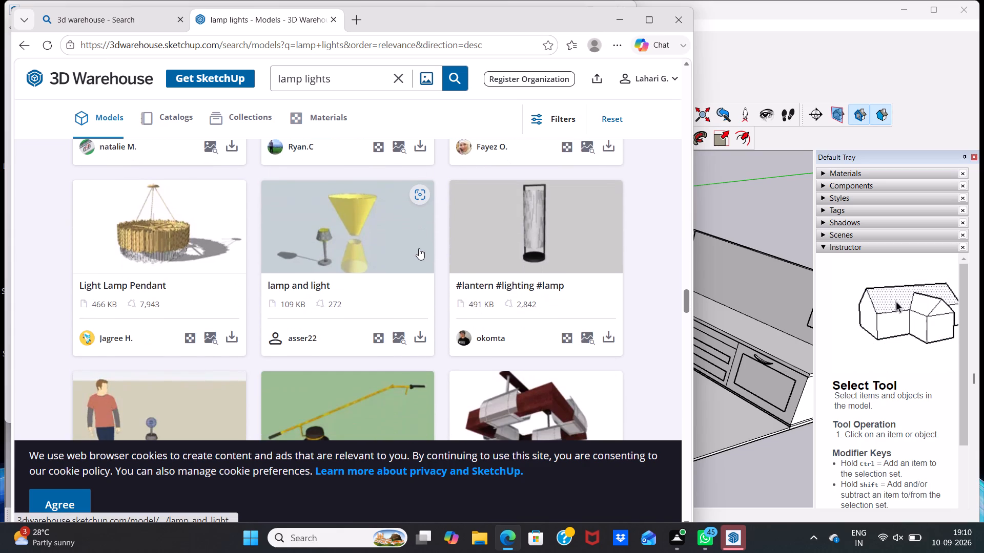
{"action": "scroll", "coordinate": [419, 248], "scroll_direction": "down", "scroll_amount": 11}
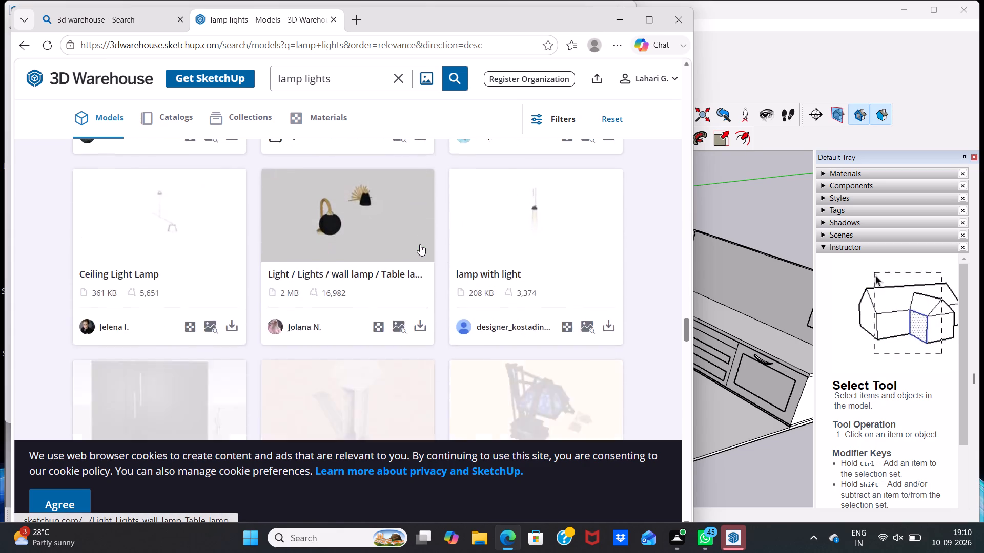
{"action": "scroll", "coordinate": [420, 244], "scroll_direction": "down", "scroll_amount": 10}
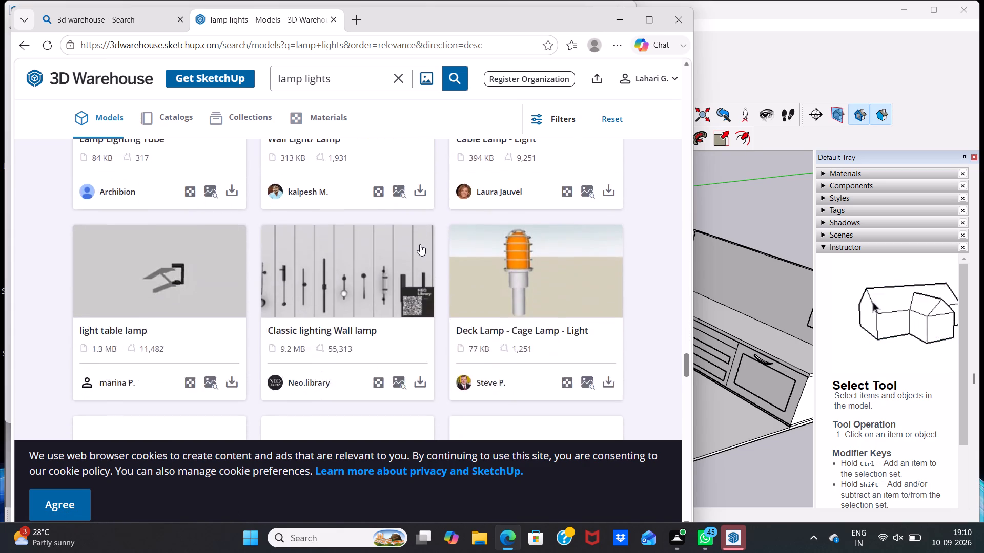
{"action": "scroll", "coordinate": [420, 244], "scroll_direction": "down", "scroll_amount": 9}
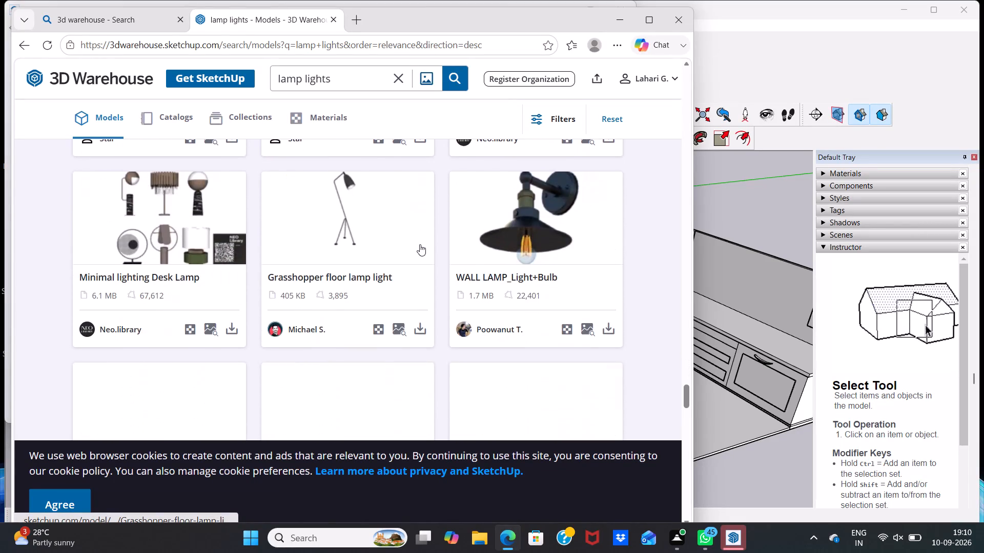
{"action": "scroll", "coordinate": [420, 244], "scroll_direction": "down", "scroll_amount": 8}
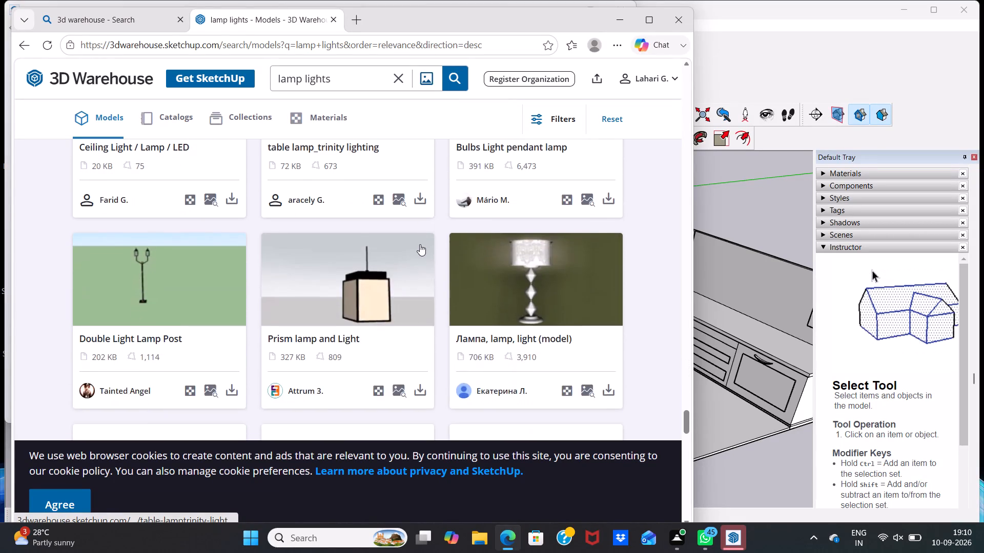
{"action": "scroll", "coordinate": [420, 244], "scroll_direction": "down", "scroll_amount": 9}
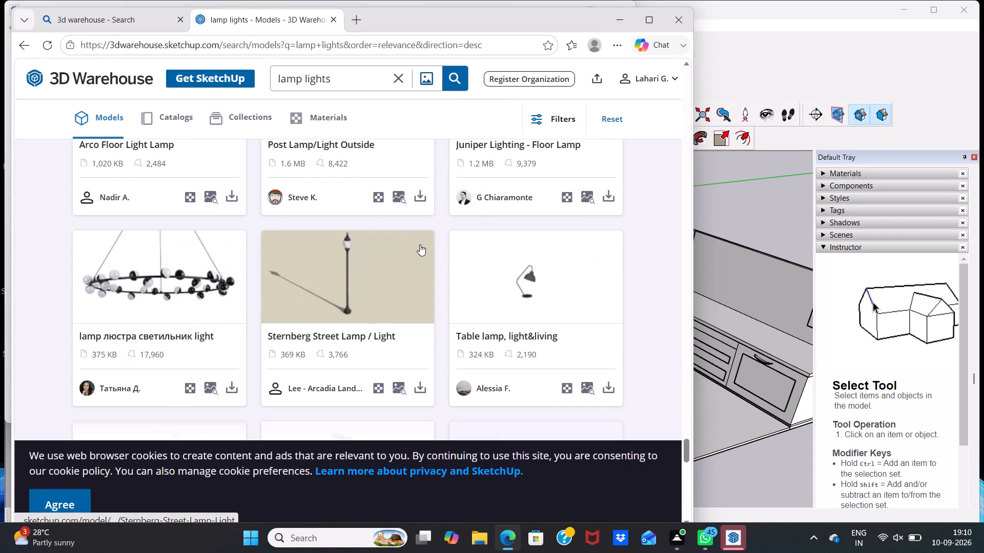
{"action": "scroll", "coordinate": [420, 244], "scroll_direction": "down", "scroll_amount": 11}
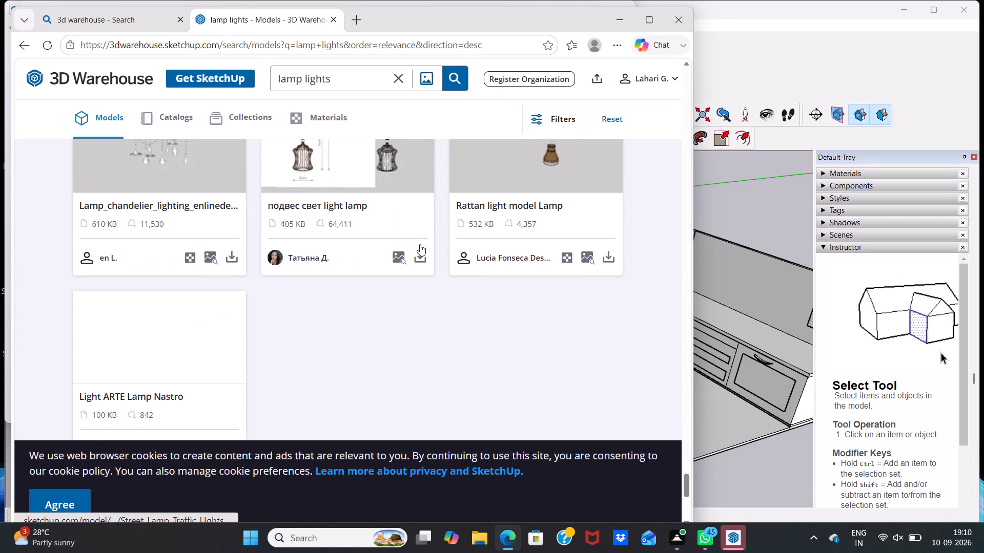
{"action": "scroll", "coordinate": [401, 250], "scroll_direction": "up", "scroll_amount": 1}
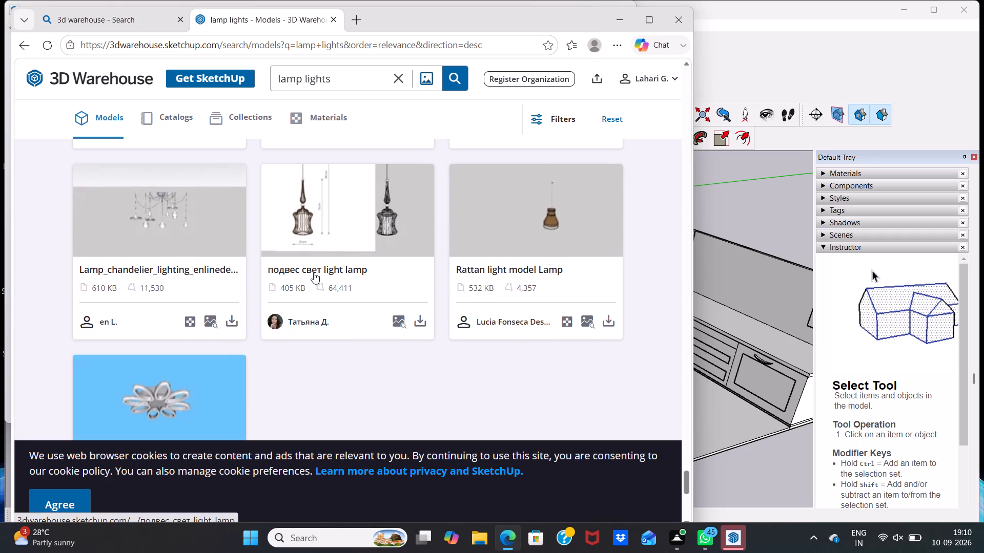
{"action": "scroll", "coordinate": [311, 273], "scroll_direction": "down", "scroll_amount": 6}
{"action": "scroll", "coordinate": [309, 275], "scroll_direction": "up", "scroll_amount": 5}
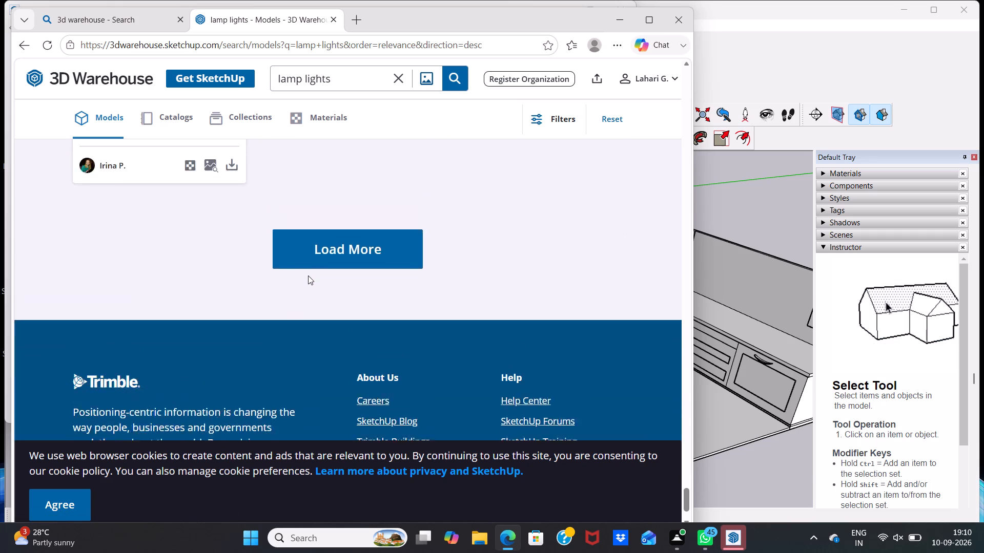
{"action": "scroll", "coordinate": [308, 275], "scroll_direction": "up", "scroll_amount": 3}
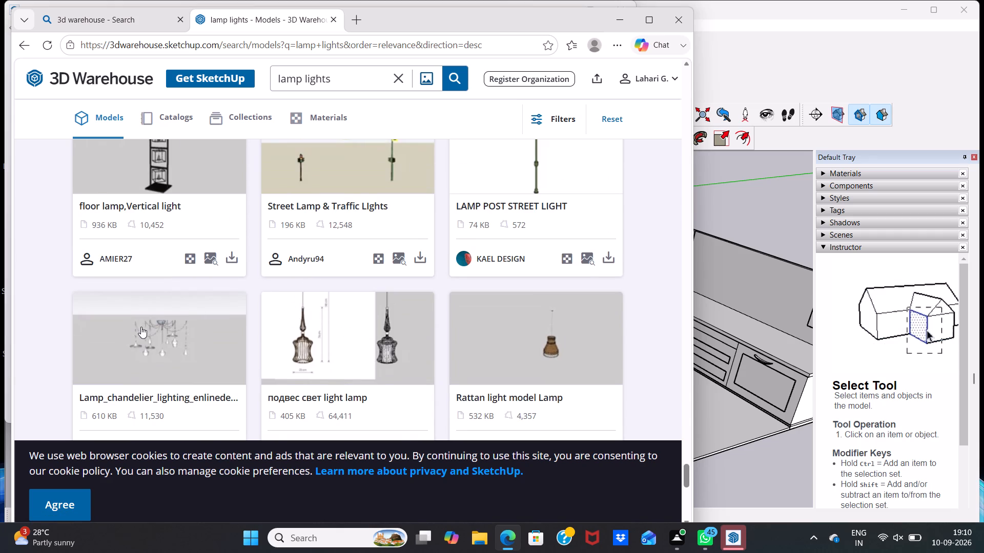
Load another batch of models at the end of the lamp lights results.
{"action": "scroll", "coordinate": [137, 332], "scroll_direction": "down", "scroll_amount": 7}
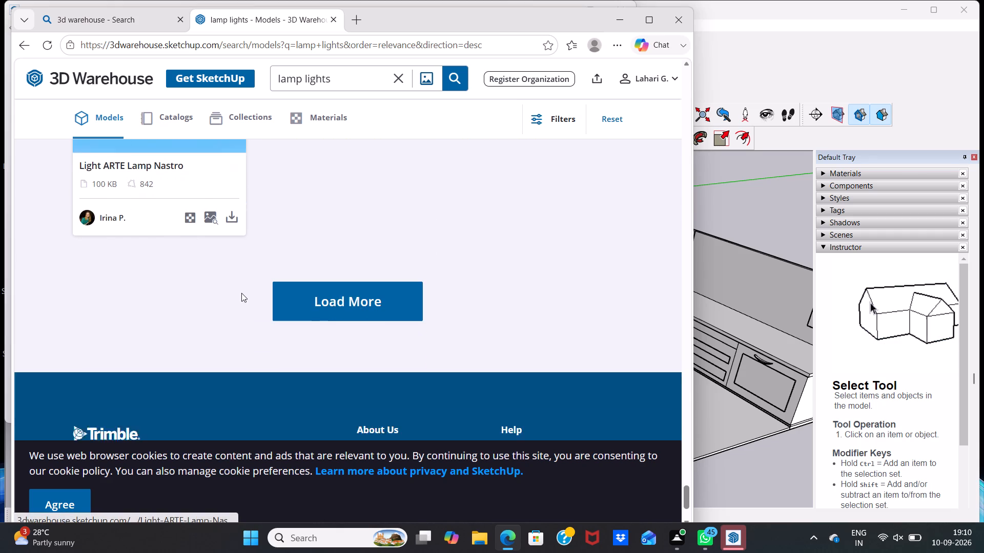
{"action": "left_click", "coordinate": [299, 289]}
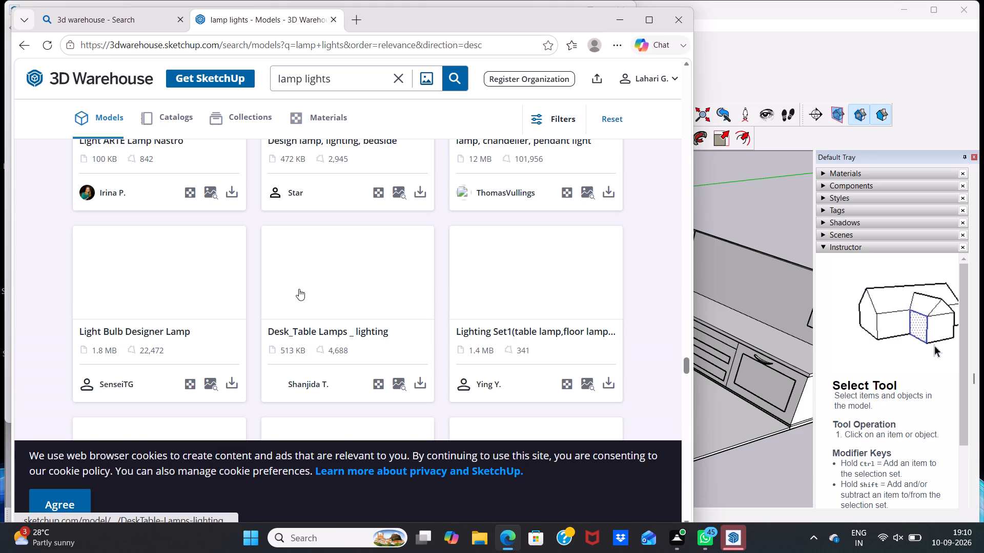
Compare the first lamps of the new batch with the pendant, chandelier and ceiling lights listed just before them.
{"action": "scroll", "coordinate": [299, 289], "scroll_direction": "up", "scroll_amount": 1}
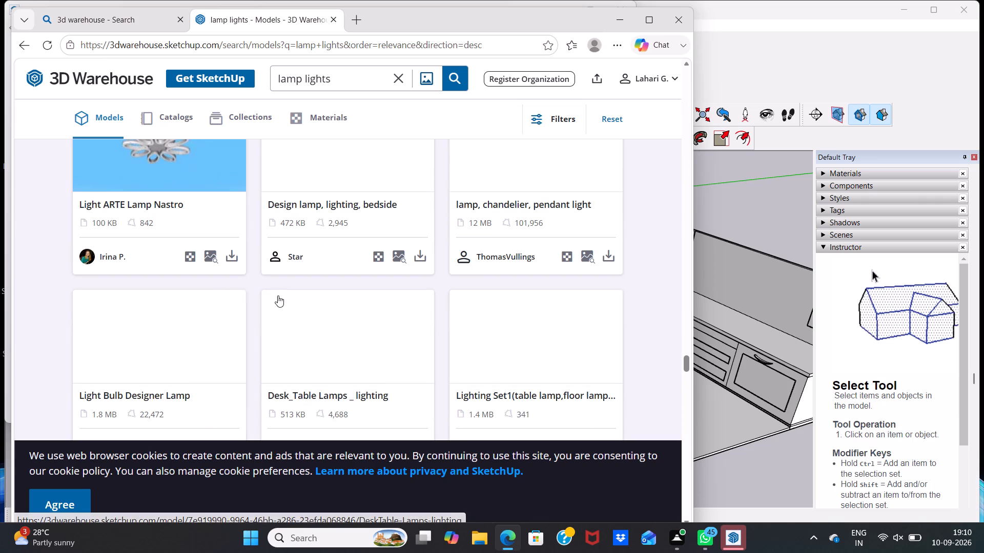
{"action": "scroll", "coordinate": [220, 284], "scroll_direction": "down", "scroll_amount": 2}
{"action": "scroll", "coordinate": [220, 307], "scroll_direction": "up", "scroll_amount": 1}
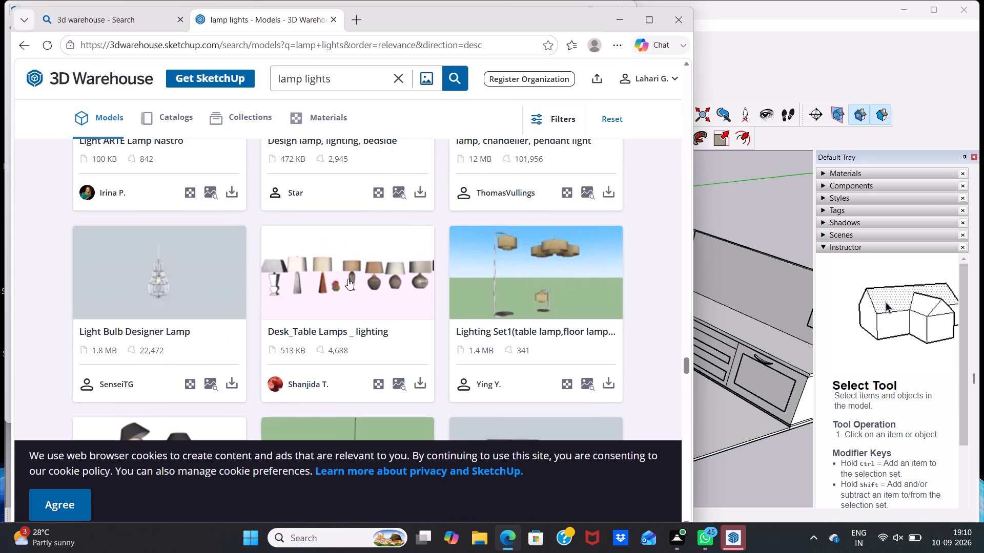
{"action": "scroll", "coordinate": [341, 310], "scroll_direction": "down", "scroll_amount": 3}
{"action": "scroll", "coordinate": [360, 299], "scroll_direction": "up", "scroll_amount": 2}
{"action": "scroll", "coordinate": [443, 266], "scroll_direction": "up", "scroll_amount": 4}
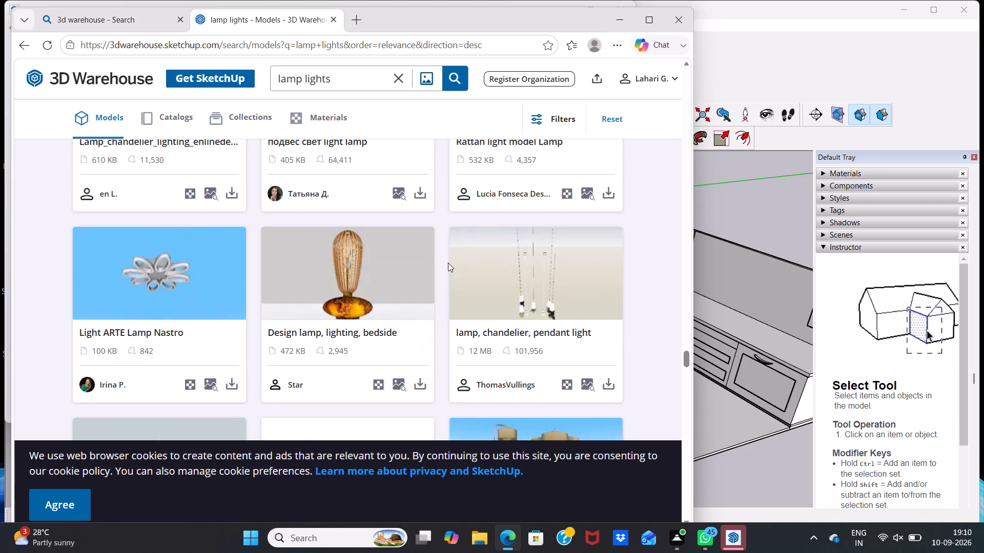
{"action": "scroll", "coordinate": [448, 263], "scroll_direction": "up", "scroll_amount": 9}
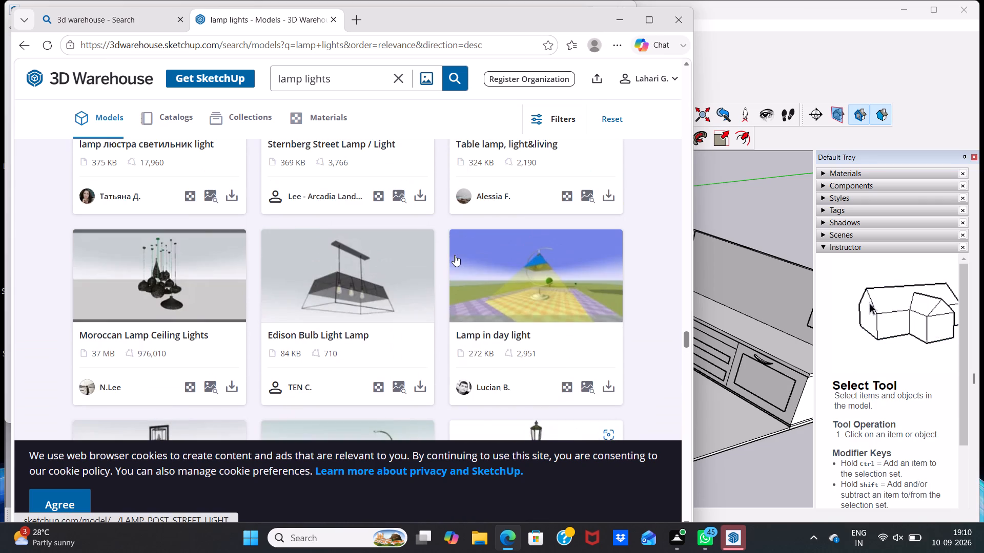
{"action": "scroll", "coordinate": [455, 255], "scroll_direction": "down", "scroll_amount": 2}
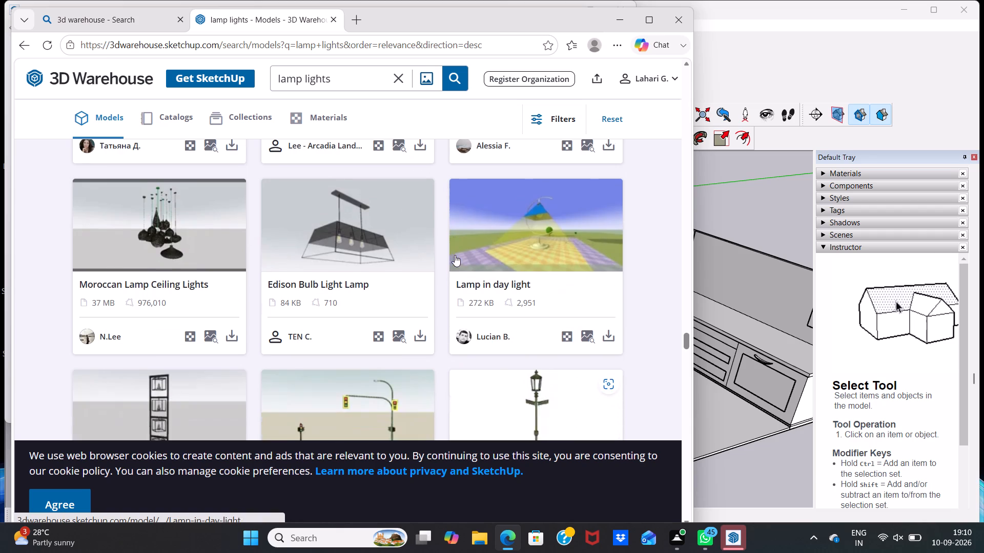
{"action": "scroll", "coordinate": [455, 255], "scroll_direction": "down", "scroll_amount": 10}
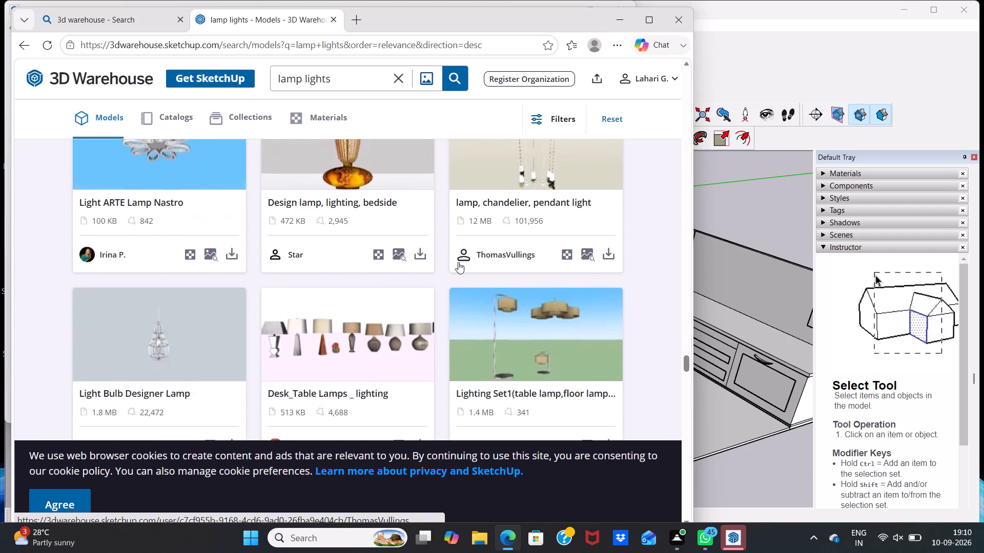
Examine the rest of the new lamp lights batch, checking the pendant, ceiling, table and floor lamps for a kitchen fitting.
{"action": "scroll", "coordinate": [458, 262], "scroll_direction": "down", "scroll_amount": 6}
{"action": "scroll", "coordinate": [353, 314], "scroll_direction": "down", "scroll_amount": 6}
{"action": "scroll", "coordinate": [351, 313], "scroll_direction": "up", "scroll_amount": 1}
{"action": "scroll", "coordinate": [351, 313], "scroll_direction": "down", "scroll_amount": 4}
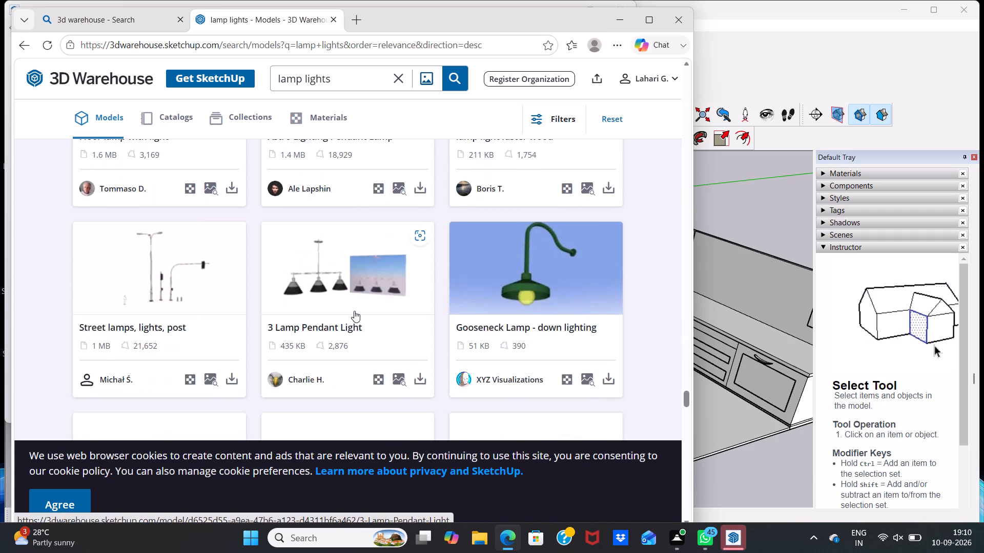
{"action": "scroll", "coordinate": [354, 311], "scroll_direction": "down", "scroll_amount": 7}
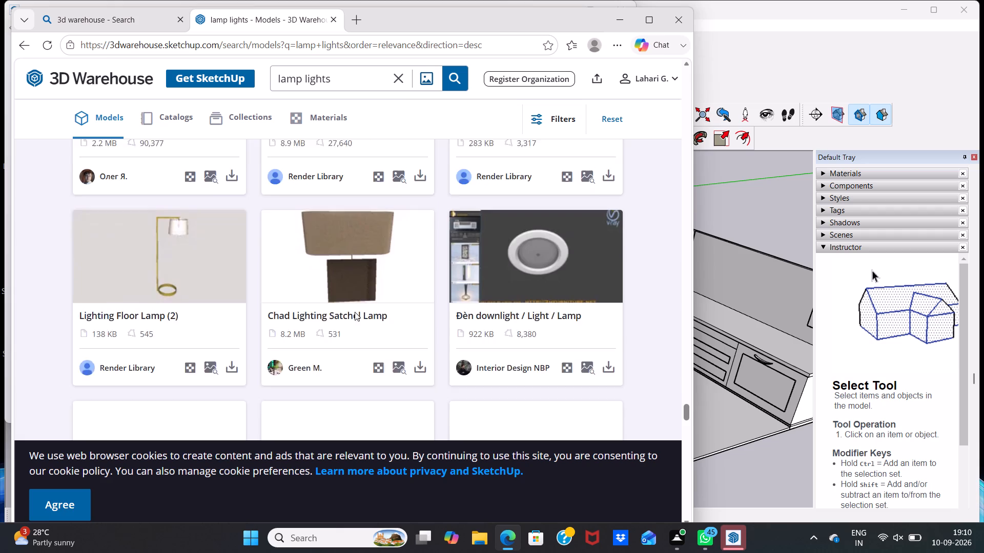
{"action": "scroll", "coordinate": [355, 312], "scroll_direction": "down", "scroll_amount": 2}
{"action": "scroll", "coordinate": [352, 317], "scroll_direction": "up", "scroll_amount": 1}
{"action": "scroll", "coordinate": [352, 317], "scroll_direction": "down", "scroll_amount": 5}
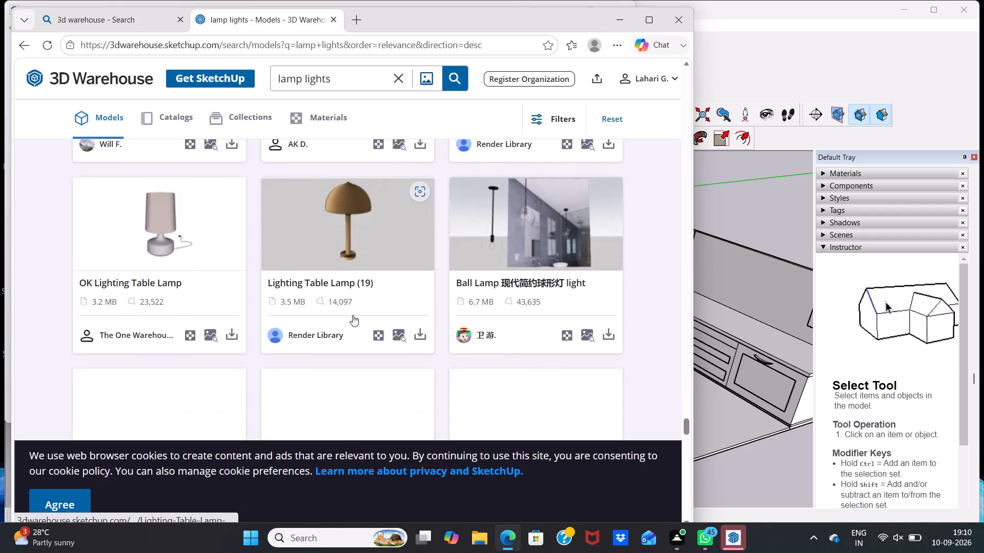
{"action": "scroll", "coordinate": [353, 315], "scroll_direction": "down", "scroll_amount": 5}
{"action": "scroll", "coordinate": [354, 310], "scroll_direction": "up", "scroll_amount": 2}
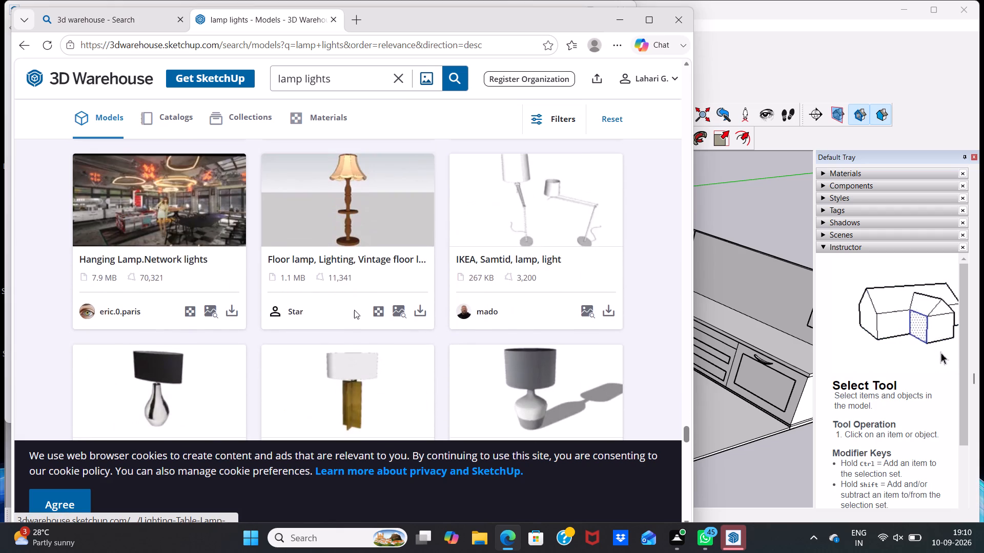
{"action": "scroll", "coordinate": [354, 310], "scroll_direction": "up", "scroll_amount": 2}
{"action": "scroll", "coordinate": [354, 310], "scroll_direction": "down", "scroll_amount": 8}
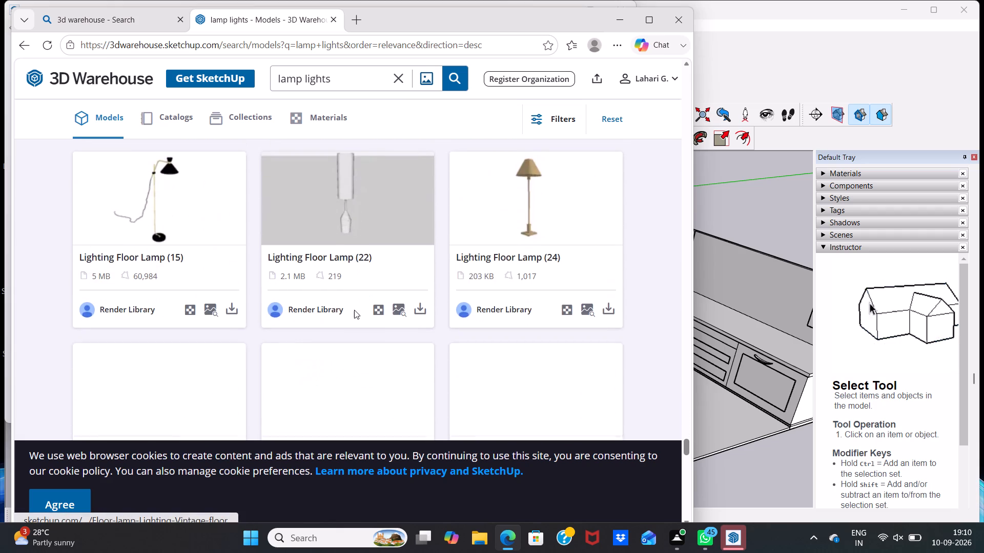
{"action": "scroll", "coordinate": [354, 310], "scroll_direction": "down", "scroll_amount": 7}
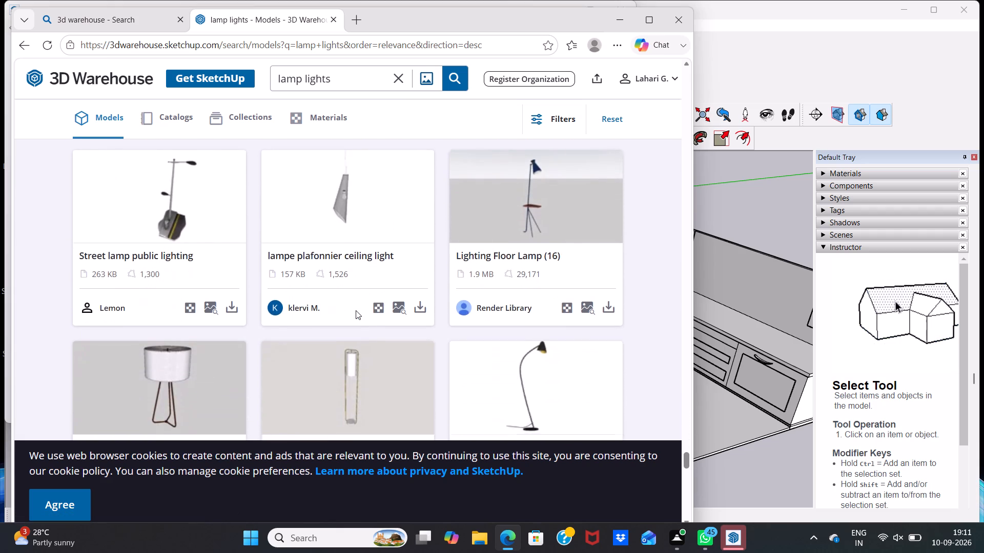
{"action": "scroll", "coordinate": [356, 310], "scroll_direction": "down", "scroll_amount": 10}
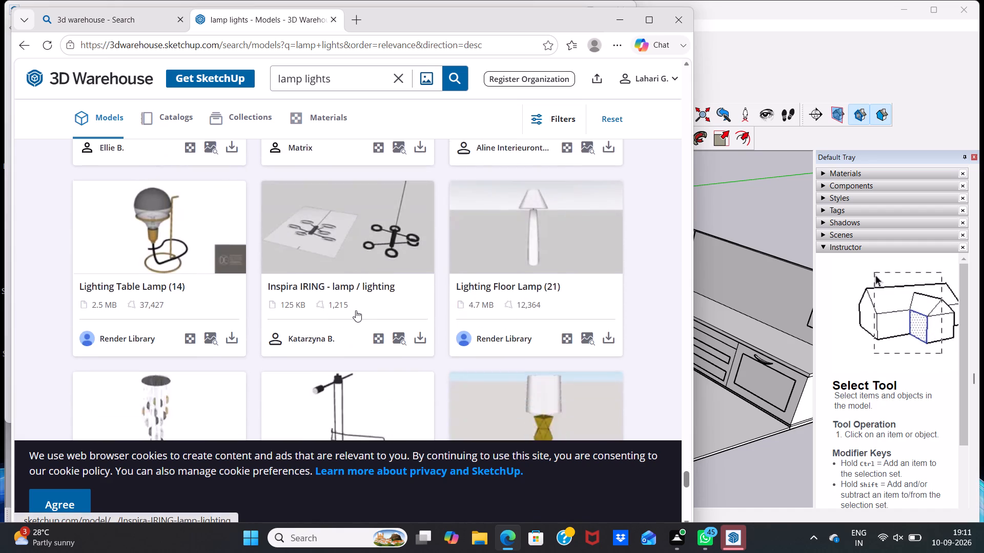
{"action": "scroll", "coordinate": [356, 310], "scroll_direction": "down", "scroll_amount": 7}
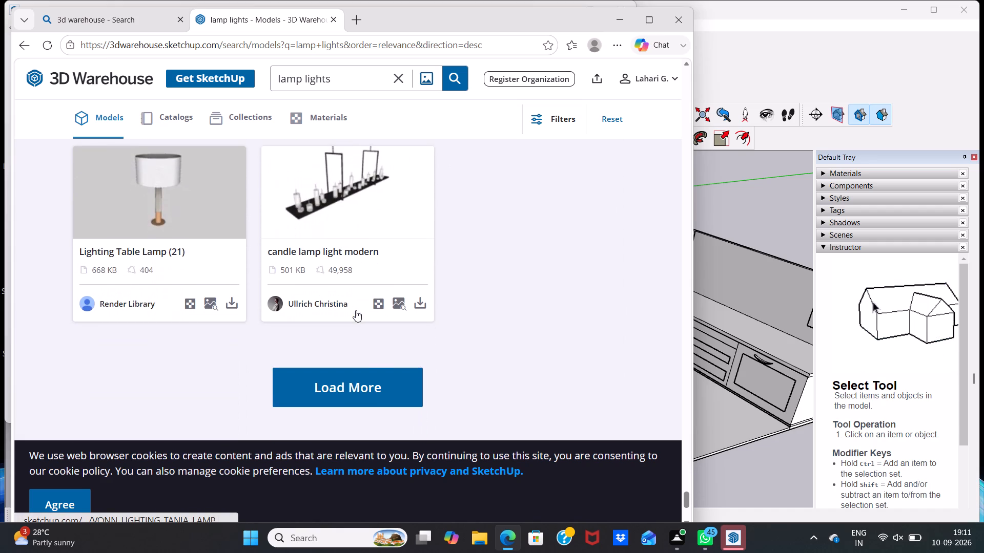
{"action": "scroll", "coordinate": [356, 310], "scroll_direction": "down", "scroll_amount": 2}
{"action": "scroll", "coordinate": [356, 310], "scroll_direction": "up", "scroll_amount": 3}
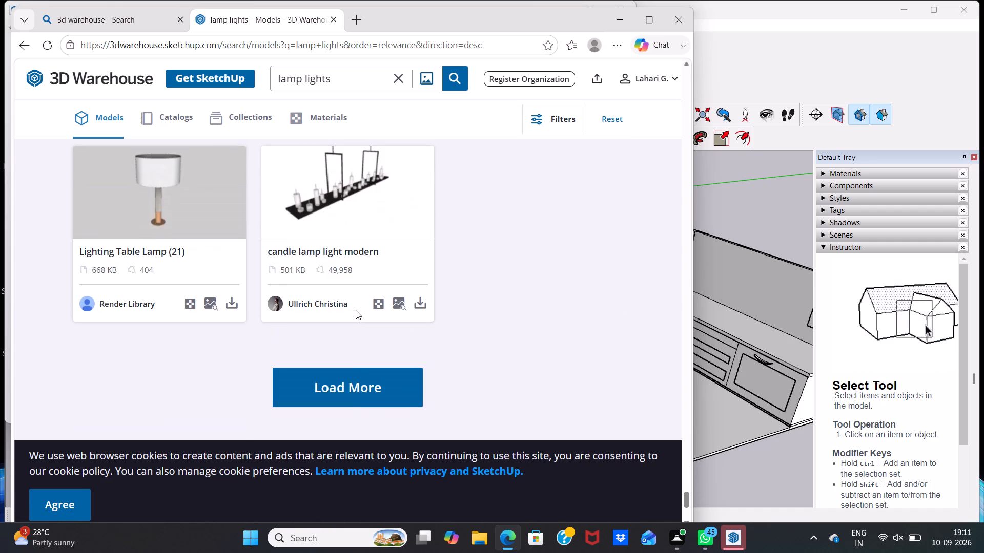
{"action": "scroll", "coordinate": [356, 310], "scroll_direction": "up", "scroll_amount": 4}
{"action": "scroll", "coordinate": [356, 310], "scroll_direction": "down", "scroll_amount": 3}
{"action": "scroll", "coordinate": [356, 310], "scroll_direction": "up", "scroll_amount": 5}
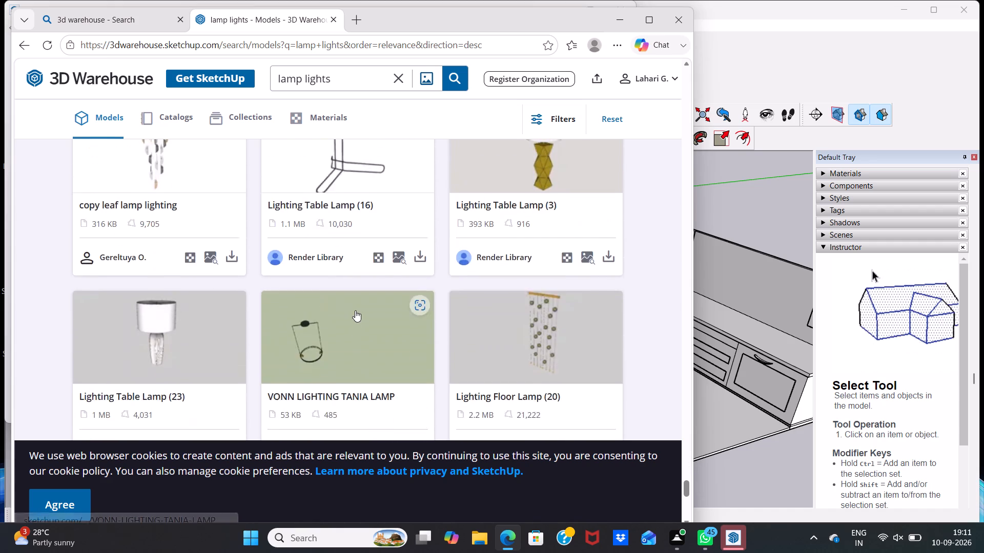
{"action": "scroll", "coordinate": [355, 310], "scroll_direction": "up", "scroll_amount": 15}
{"action": "scroll", "coordinate": [265, 279], "scroll_direction": "up", "scroll_amount": 2}
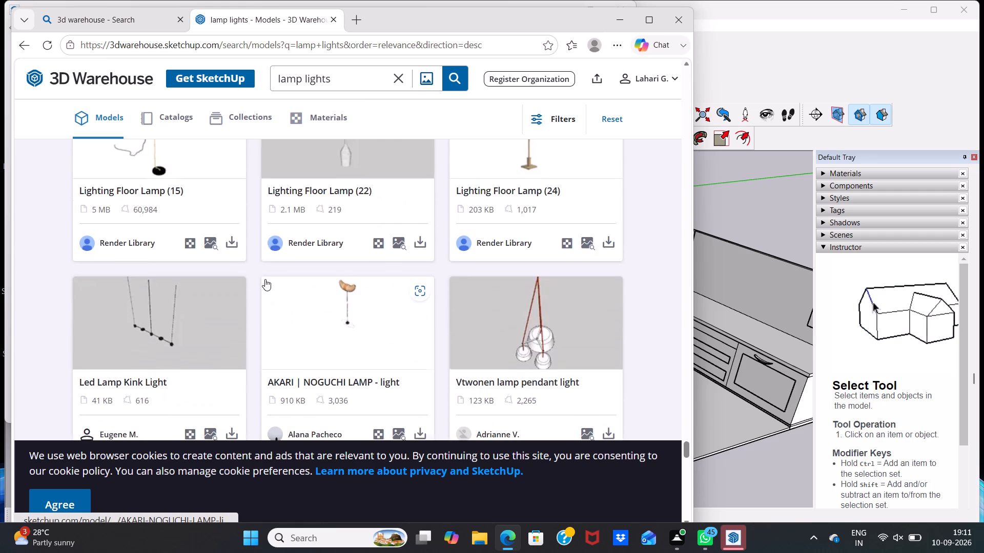
{"action": "scroll", "coordinate": [251, 280], "scroll_direction": "down", "scroll_amount": 2}
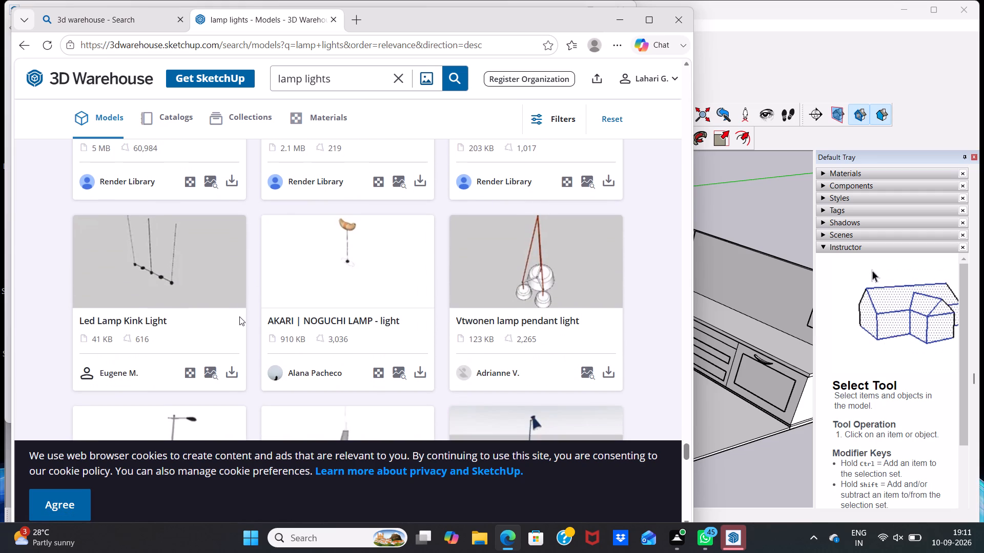
Extend the 3D Warehouse query and search for "lamp lights designs".
{"action": "left_click", "coordinate": [331, 78]}
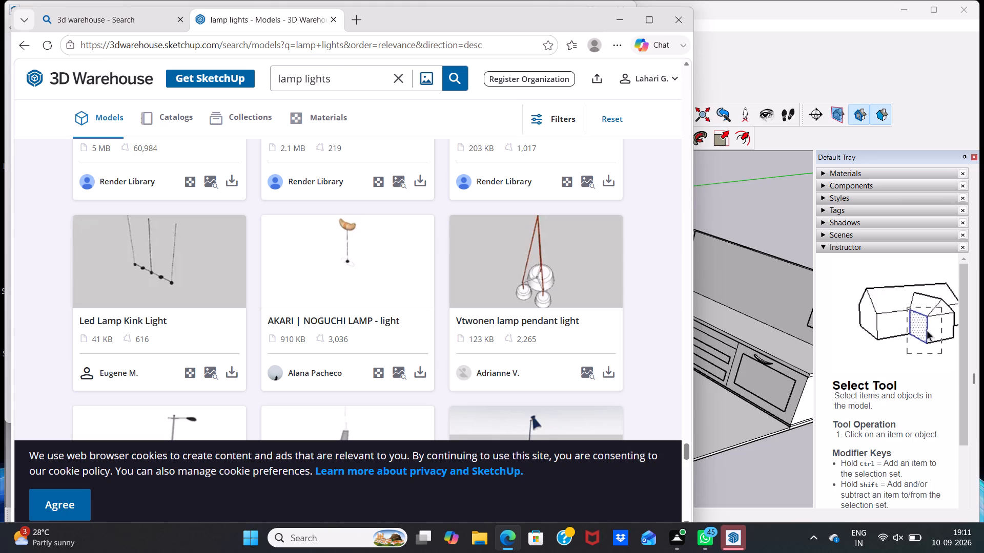
{"action": "key", "text": "space"}
{"action": "type", "text": "desi"}
{"action": "type", "text": "gns"}
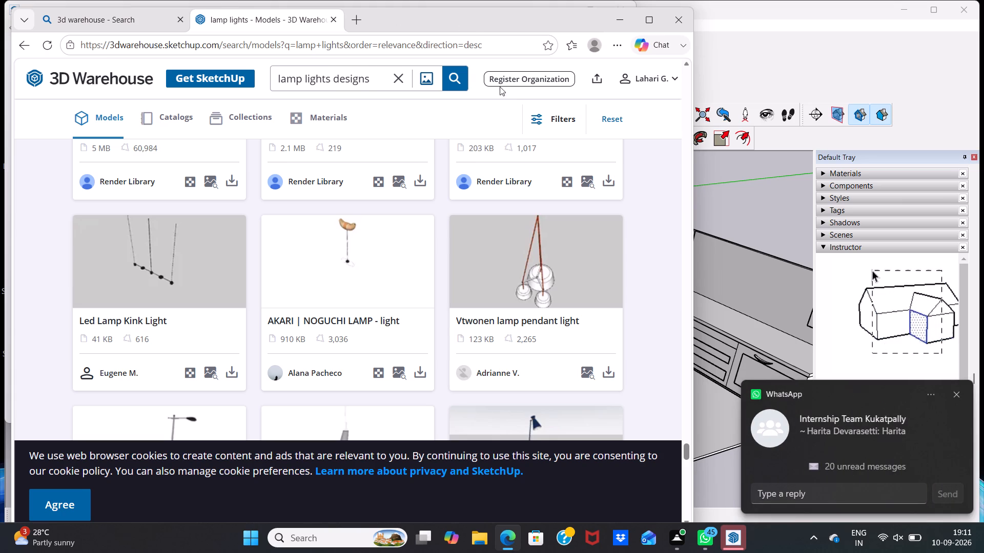
{"action": "left_click", "coordinate": [450, 81]}
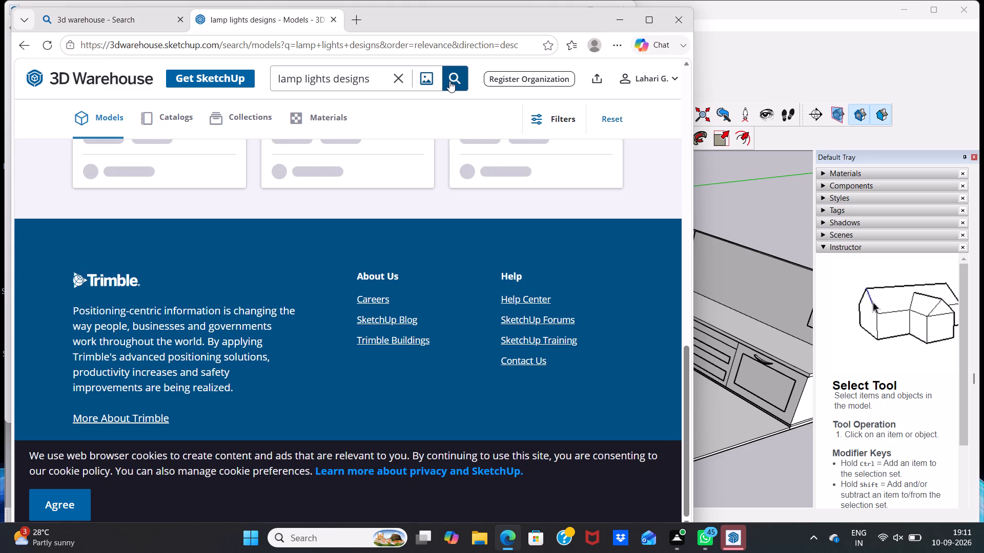
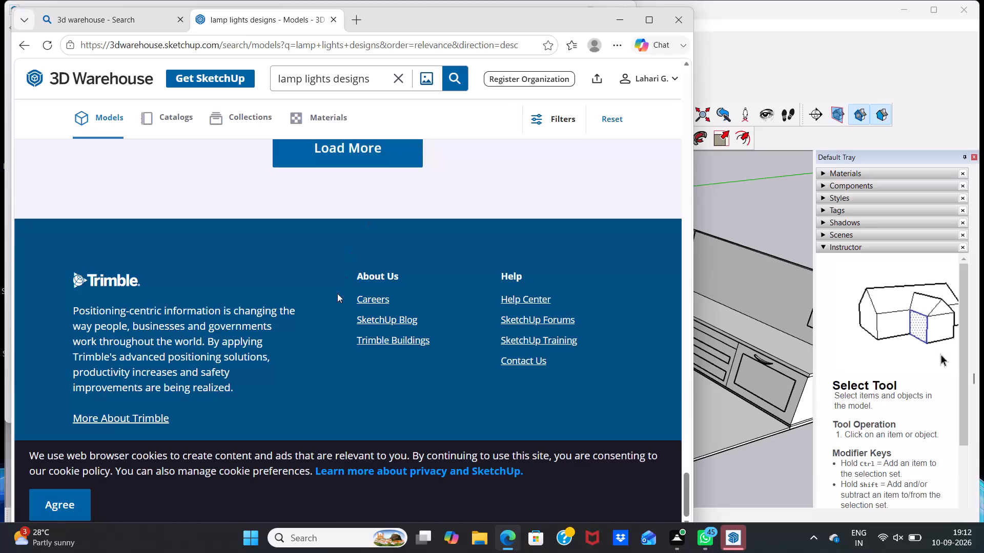
Look back through the lamp lights designs results from the end of the list to the first models.
{"action": "scroll", "coordinate": [505, 217], "scroll_direction": "up", "scroll_amount": 8}
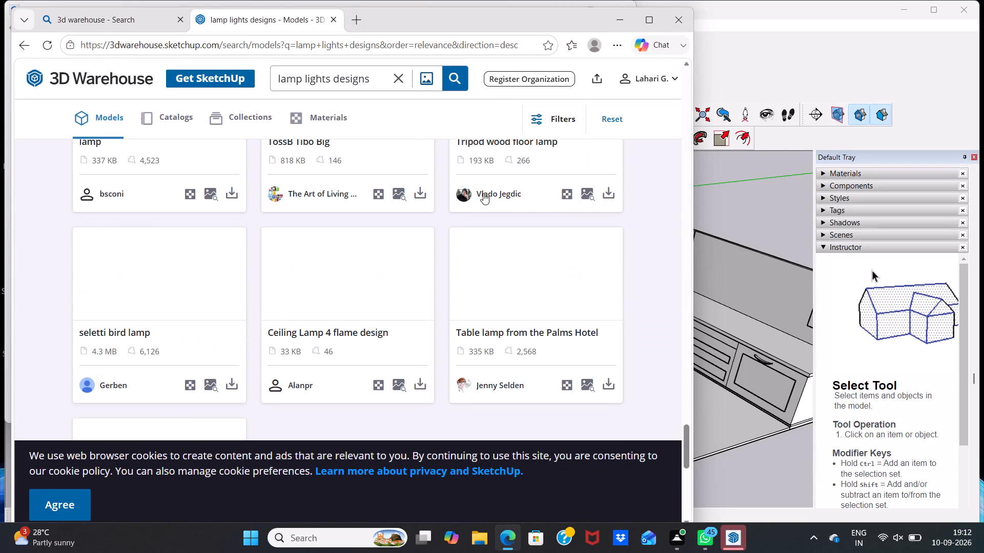
{"action": "scroll", "coordinate": [483, 193], "scroll_direction": "up", "scroll_amount": 18}
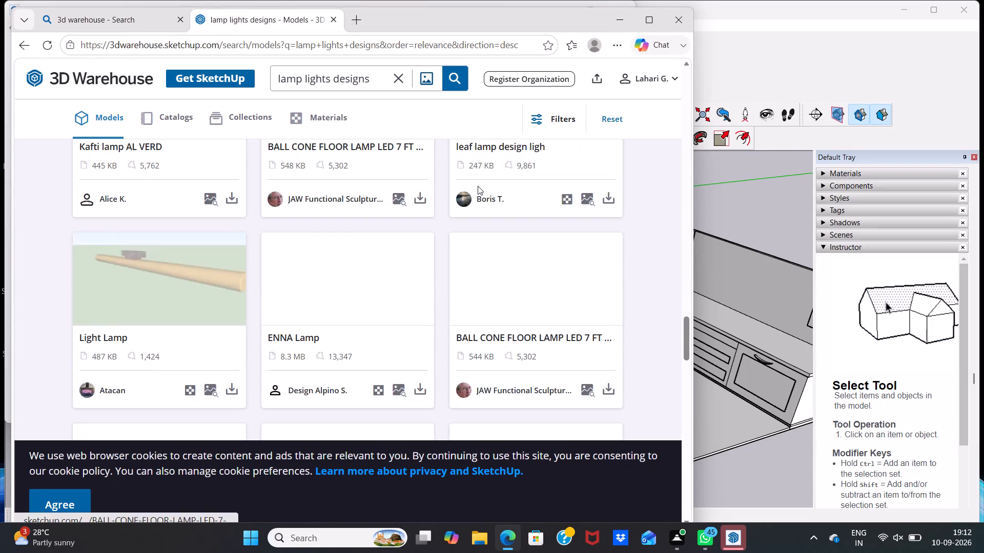
{"action": "scroll", "coordinate": [478, 186], "scroll_direction": "up", "scroll_amount": 4}
{"action": "scroll", "coordinate": [425, 222], "scroll_direction": "down", "scroll_amount": 4}
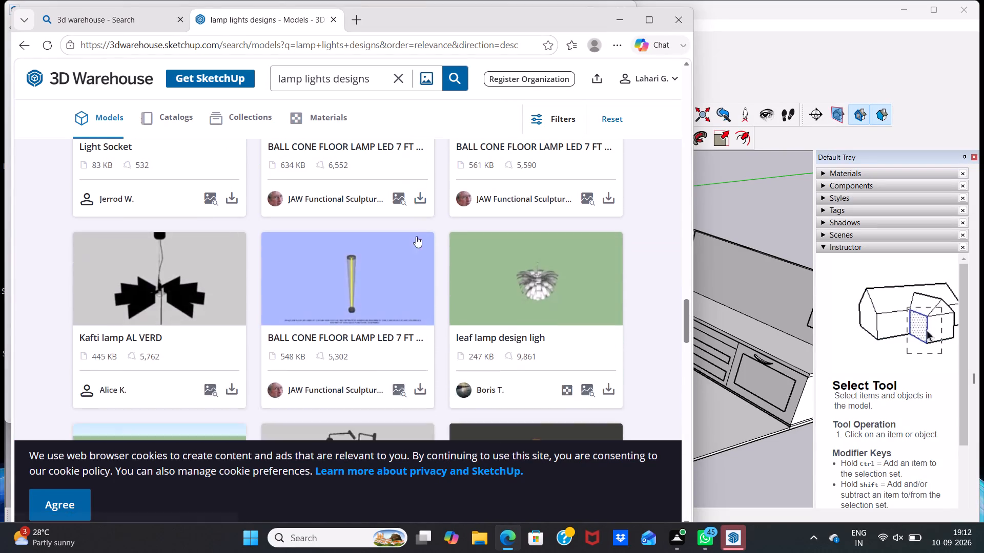
{"action": "scroll", "coordinate": [416, 236], "scroll_direction": "down", "scroll_amount": 2}
{"action": "scroll", "coordinate": [426, 235], "scroll_direction": "up", "scroll_amount": 19}
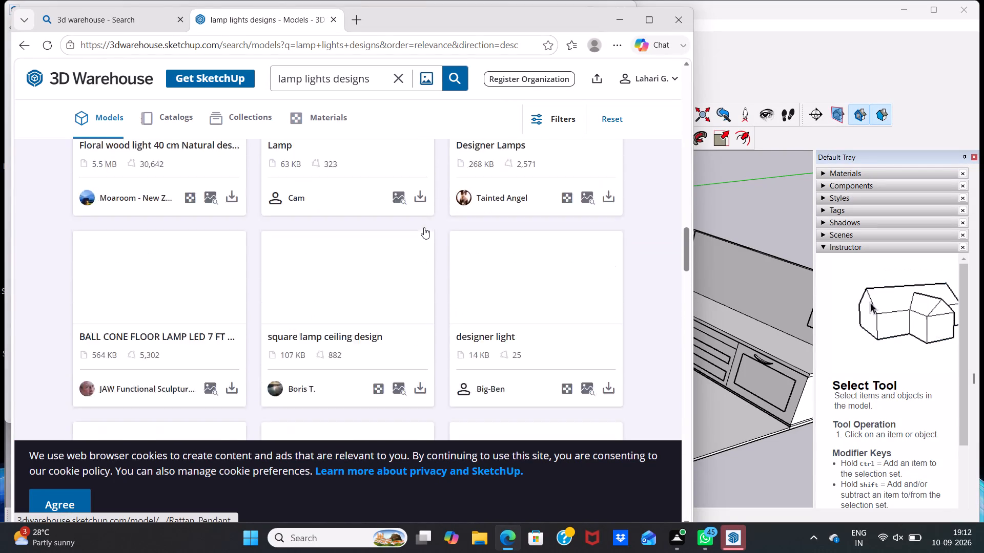
{"action": "scroll", "coordinate": [424, 227], "scroll_direction": "up", "scroll_amount": 18}
{"action": "scroll", "coordinate": [419, 227], "scroll_direction": "up", "scroll_amount": 4}
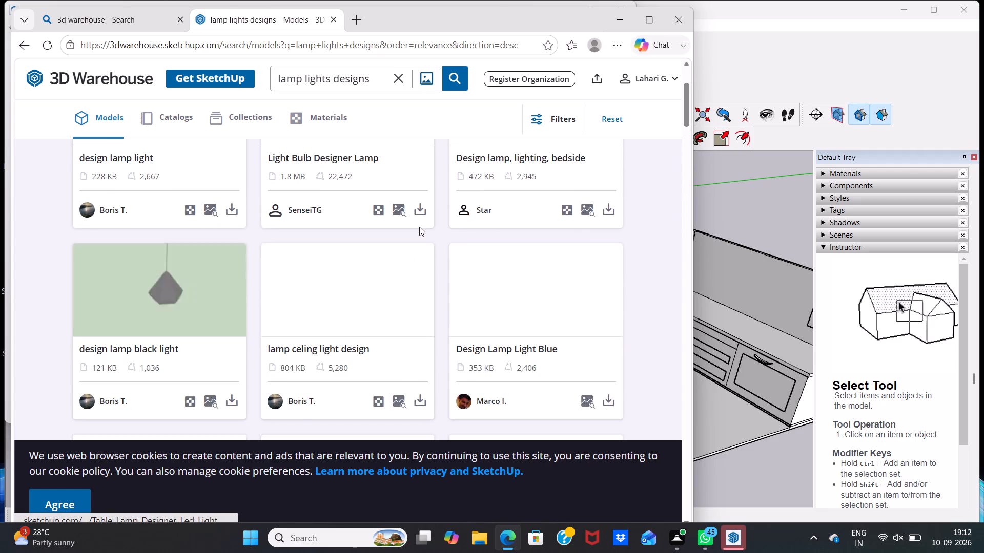
{"action": "scroll", "coordinate": [419, 227], "scroll_direction": "up", "scroll_amount": 15}
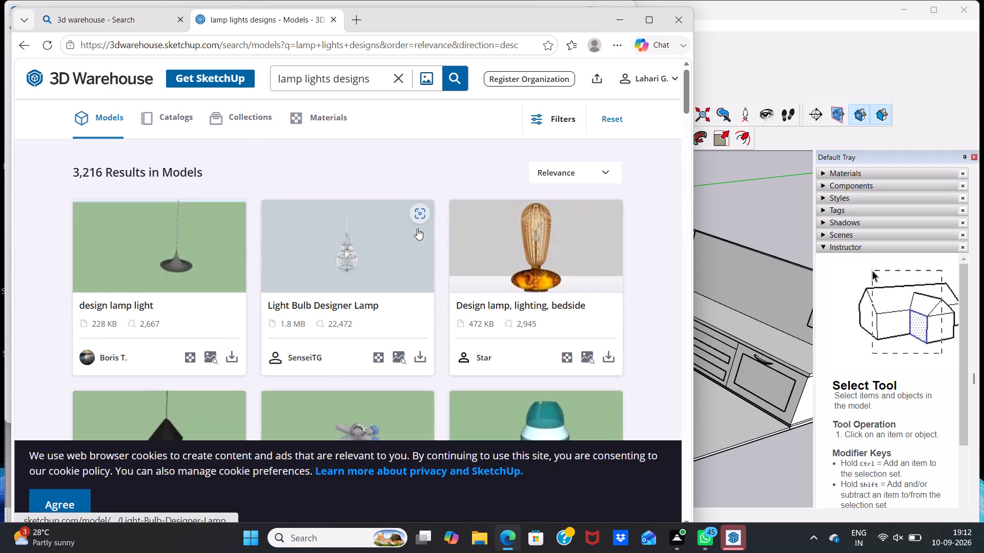
{"action": "scroll", "coordinate": [393, 235], "scroll_direction": "down", "scroll_amount": 4}
{"action": "scroll", "coordinate": [439, 226], "scroll_direction": "up", "scroll_amount": 11}
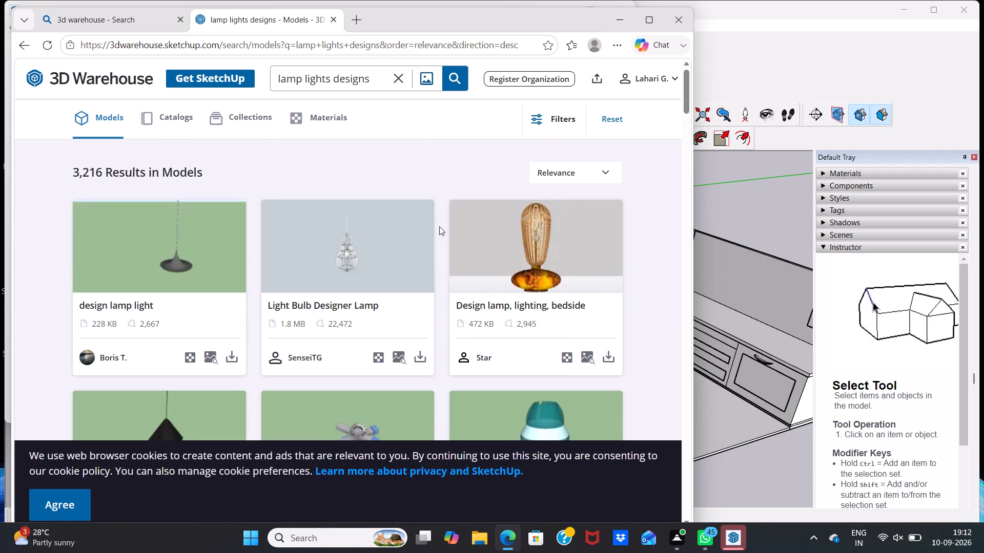
Compare the pendant, chandelier, spot, ceiling and table lamps in the first half of the lamp lights designs results.
{"action": "scroll", "coordinate": [429, 232], "scroll_direction": "down", "scroll_amount": 6}
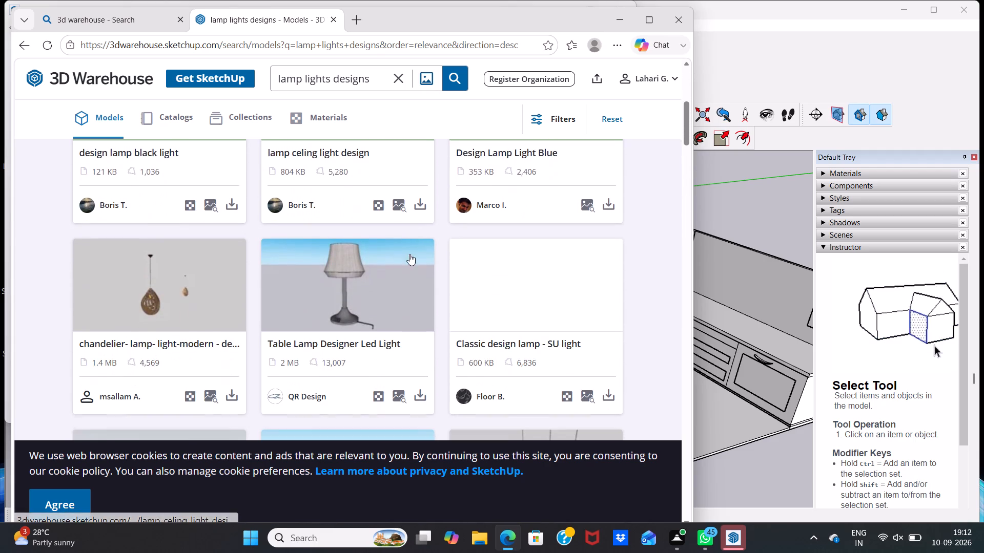
{"action": "scroll", "coordinate": [101, 304], "scroll_direction": "up", "scroll_amount": 3}
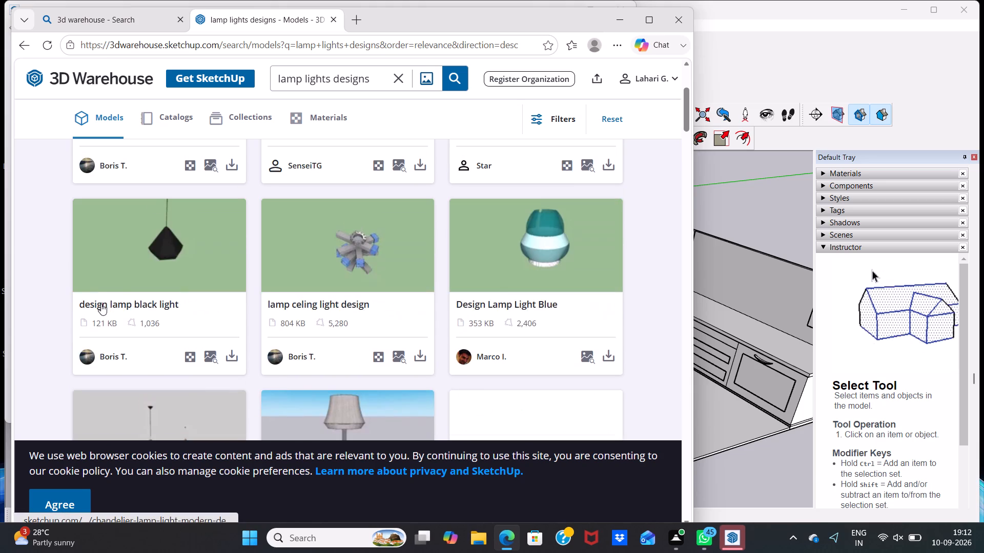
{"action": "scroll", "coordinate": [120, 291], "scroll_direction": "down", "scroll_amount": 3}
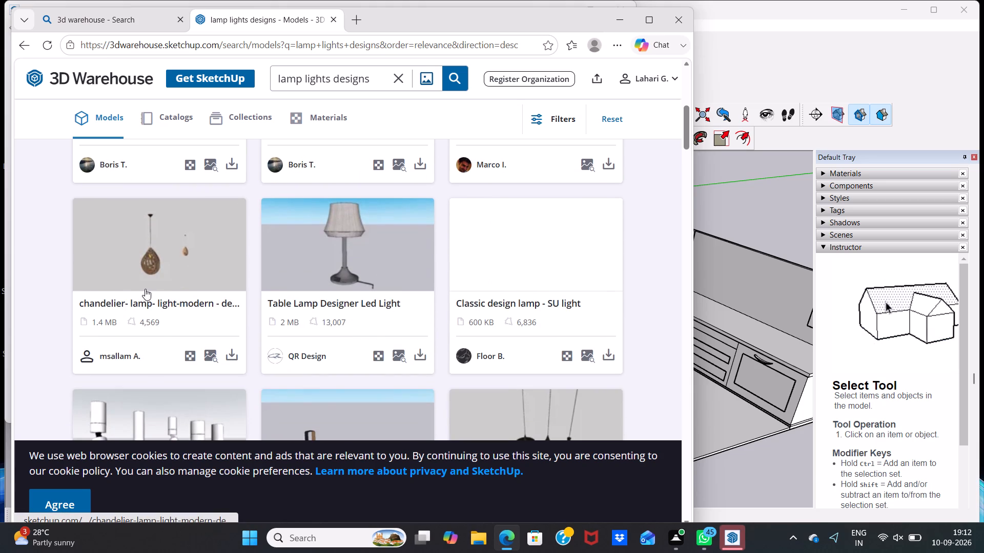
{"action": "scroll", "coordinate": [149, 287], "scroll_direction": "up", "scroll_amount": 8}
{"action": "scroll", "coordinate": [162, 272], "scroll_direction": "down", "scroll_amount": 5}
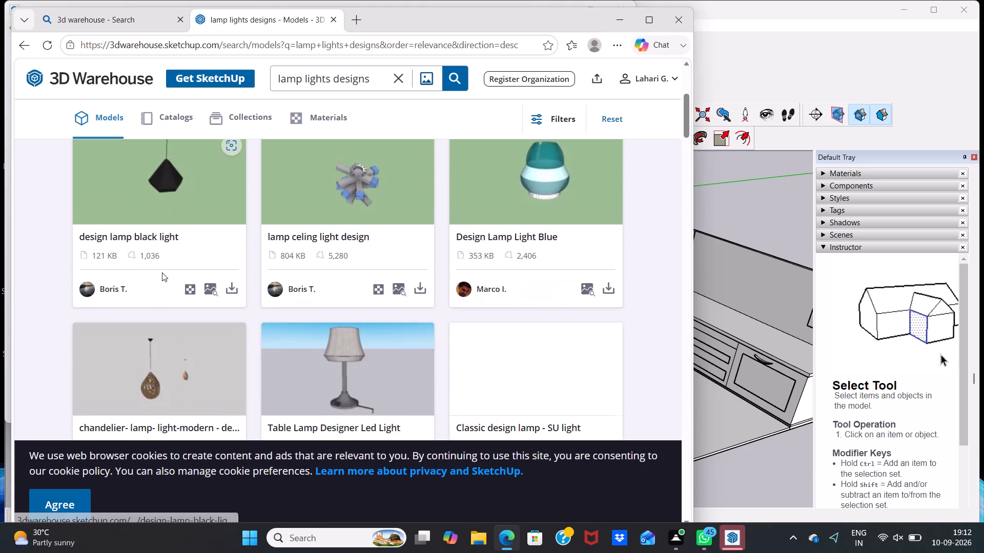
{"action": "scroll", "coordinate": [162, 272], "scroll_direction": "down", "scroll_amount": 2}
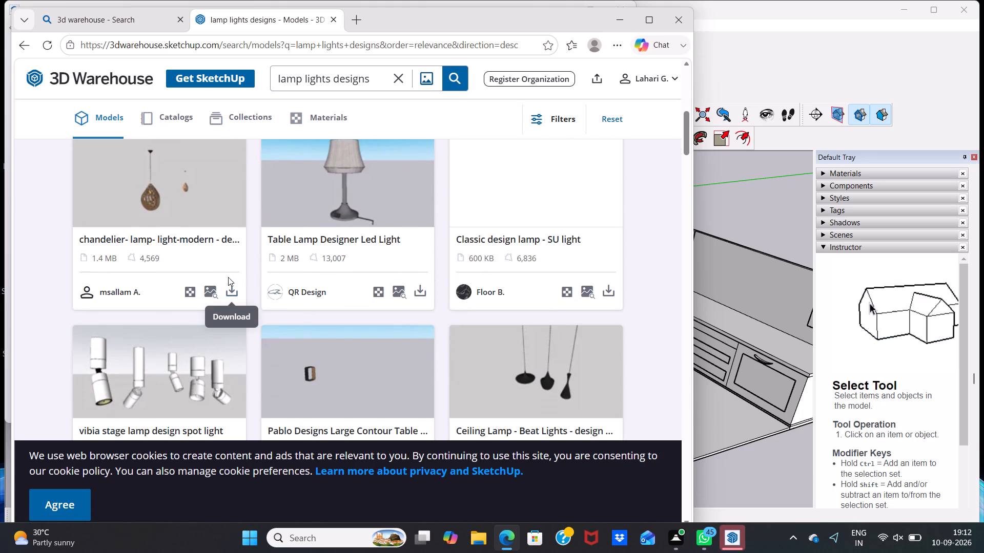
{"action": "scroll", "coordinate": [216, 267], "scroll_direction": "down", "scroll_amount": 12}
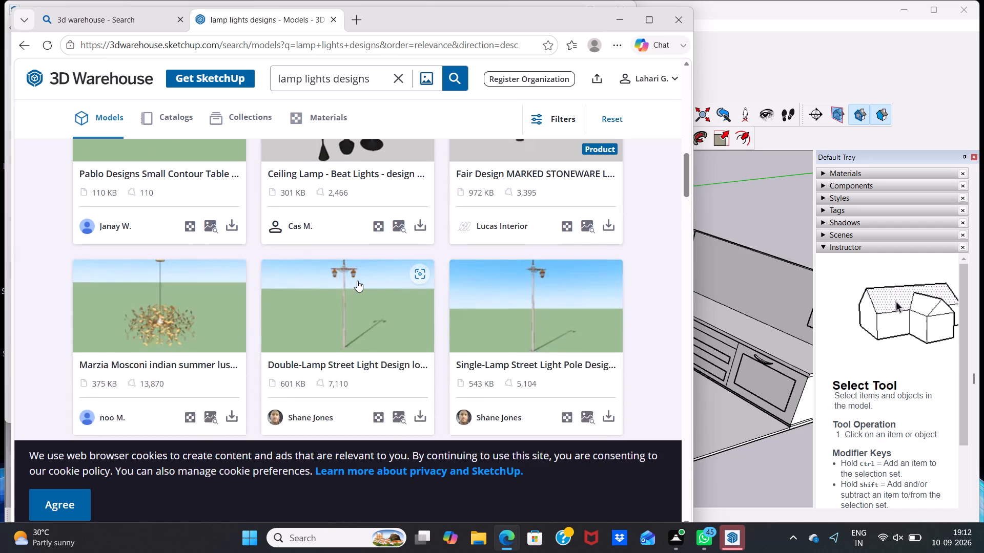
{"action": "scroll", "coordinate": [357, 281], "scroll_direction": "down", "scroll_amount": 4}
{"action": "scroll", "coordinate": [335, 290], "scroll_direction": "up", "scroll_amount": 4}
{"action": "scroll", "coordinate": [334, 285], "scroll_direction": "down", "scroll_amount": 2}
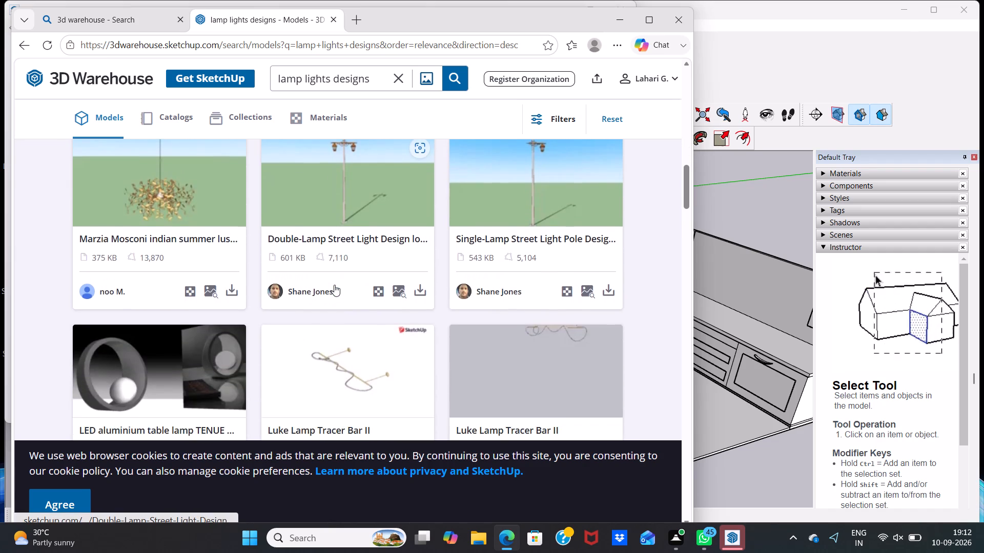
{"action": "scroll", "coordinate": [334, 285], "scroll_direction": "down", "scroll_amount": 6}
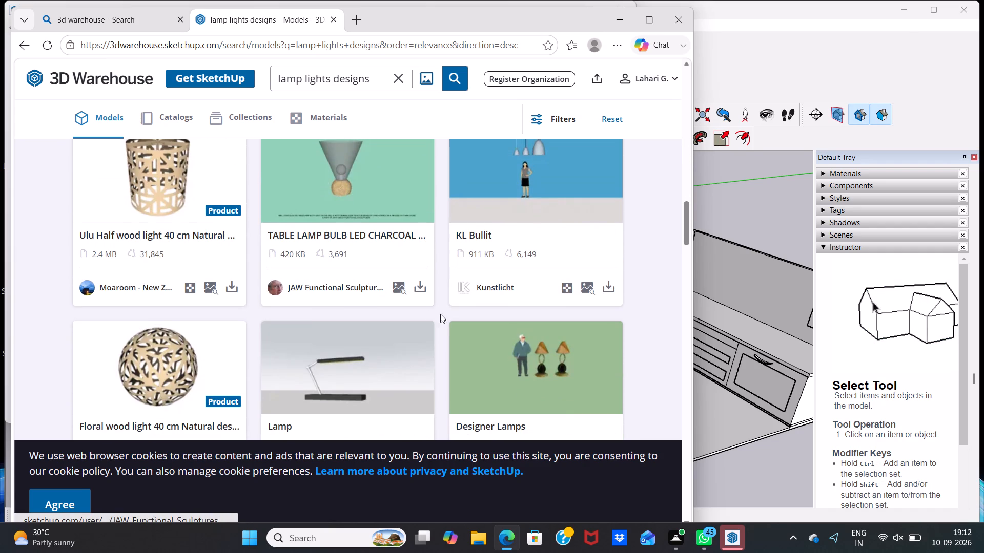
Find the Rattan Pendant among the hanging lamp results and download it as a SketchUp (.skp) model.
{"action": "scroll", "coordinate": [373, 315], "scroll_direction": "down", "scroll_amount": 9}
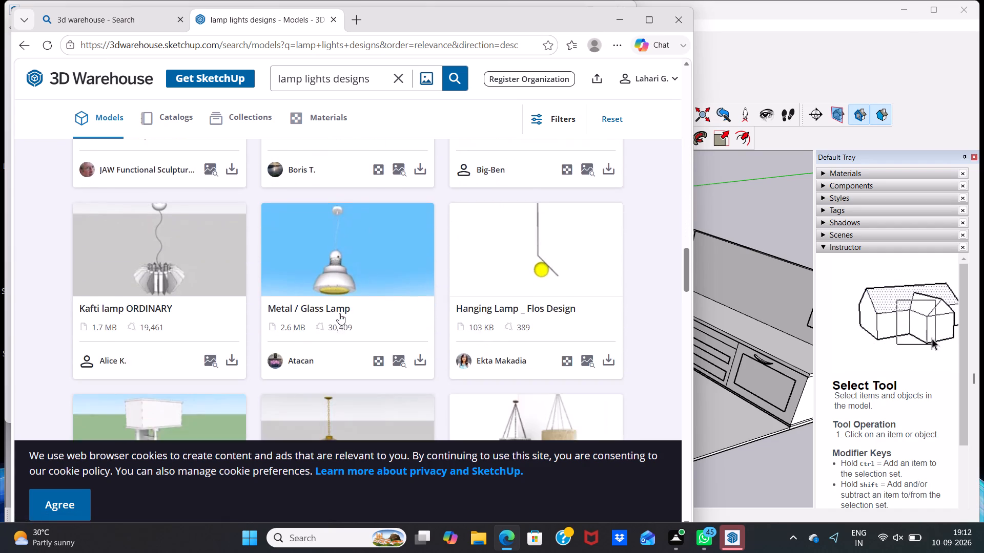
{"action": "scroll", "coordinate": [339, 313], "scroll_direction": "down", "scroll_amount": 4}
{"action": "scroll", "coordinate": [339, 313], "scroll_direction": "up", "scroll_amount": 4}
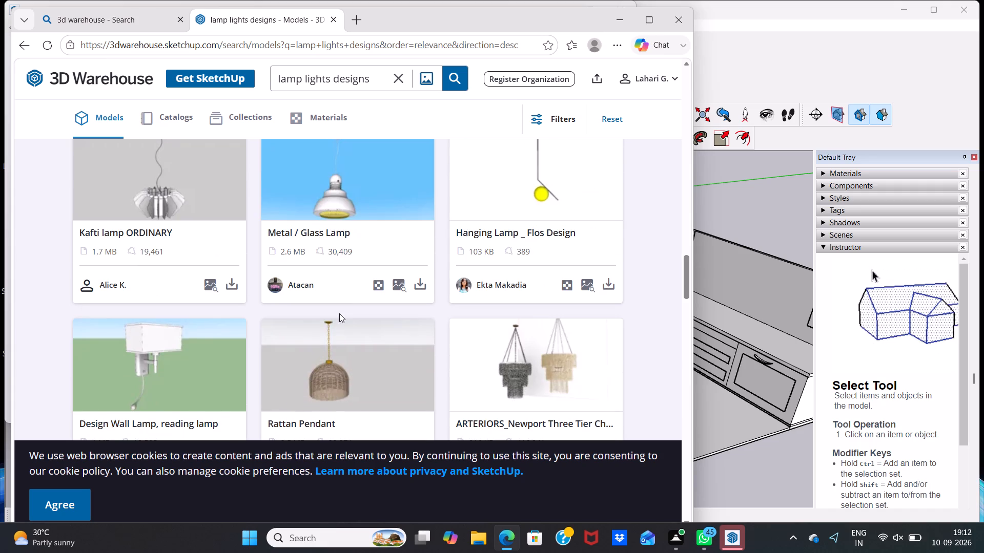
{"action": "scroll", "coordinate": [339, 313], "scroll_direction": "down", "scroll_amount": 2}
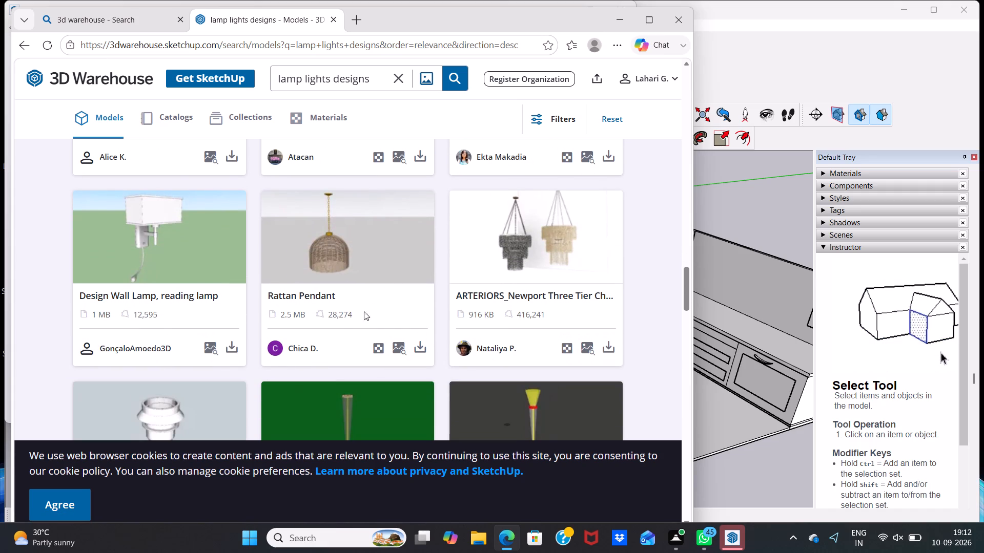
{"action": "left_click", "coordinate": [418, 344]}
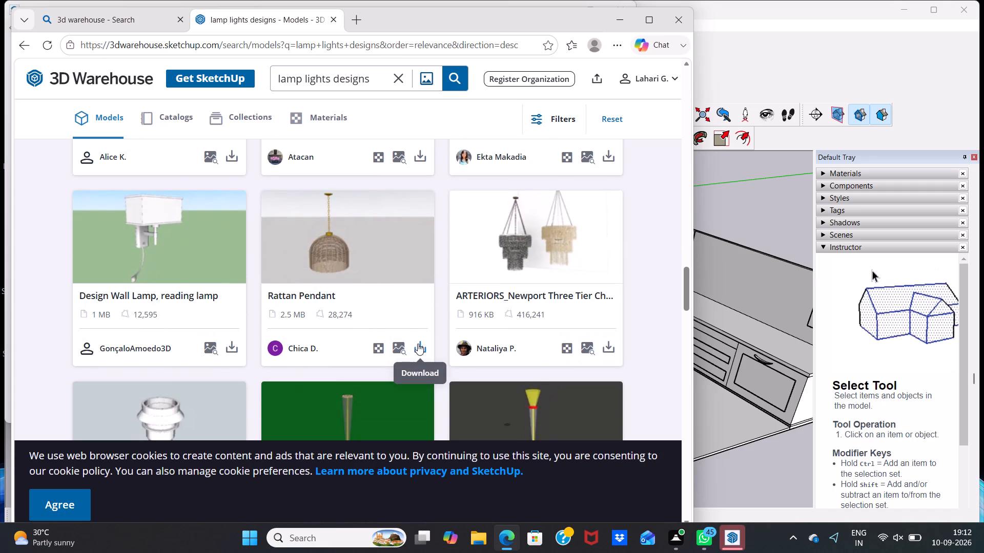
{"action": "left_click", "coordinate": [449, 378]}
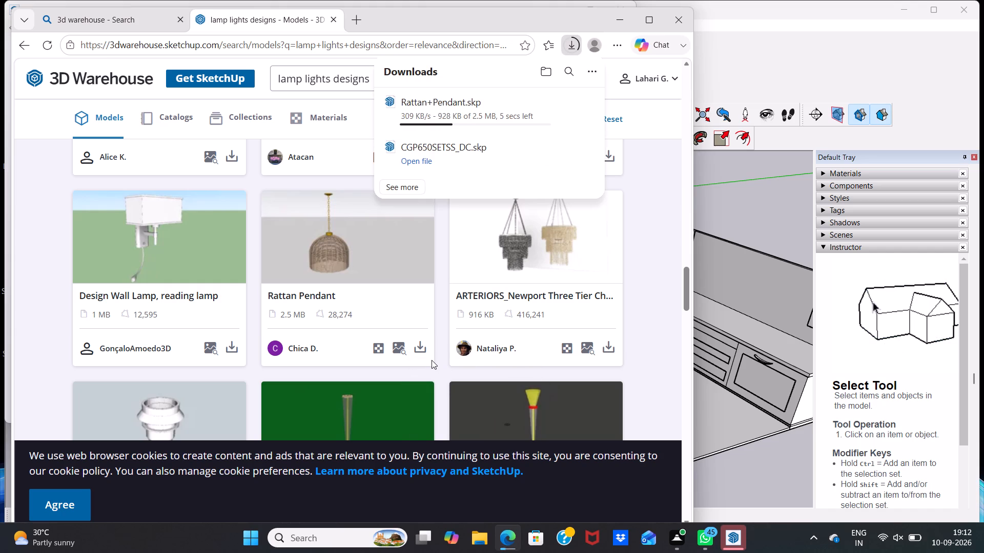
{"action": "scroll", "coordinate": [327, 364], "scroll_direction": "down", "scroll_amount": 1}
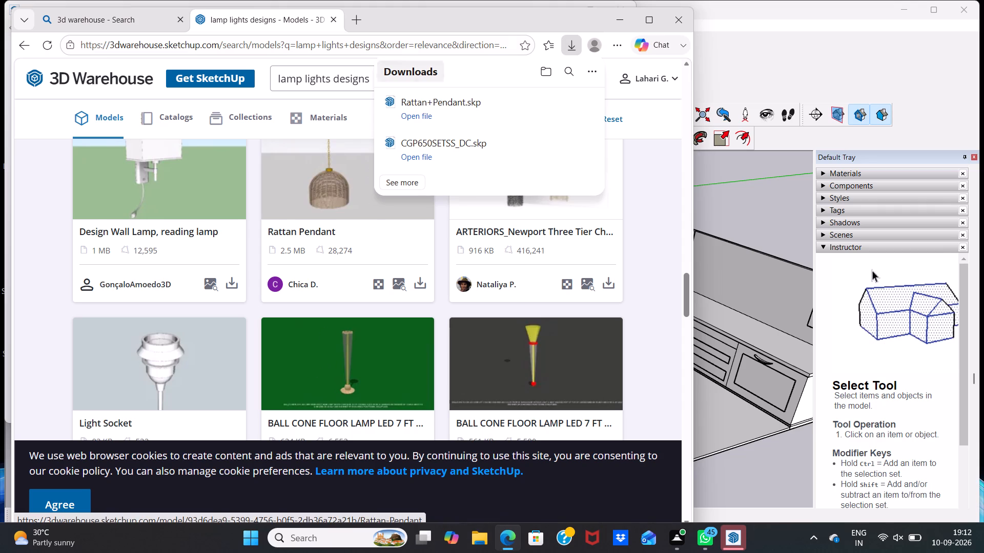
Replace the 3D Warehouse query with a new search term beginning "chemy".
{"action": "left_click", "coordinate": [366, 79]}
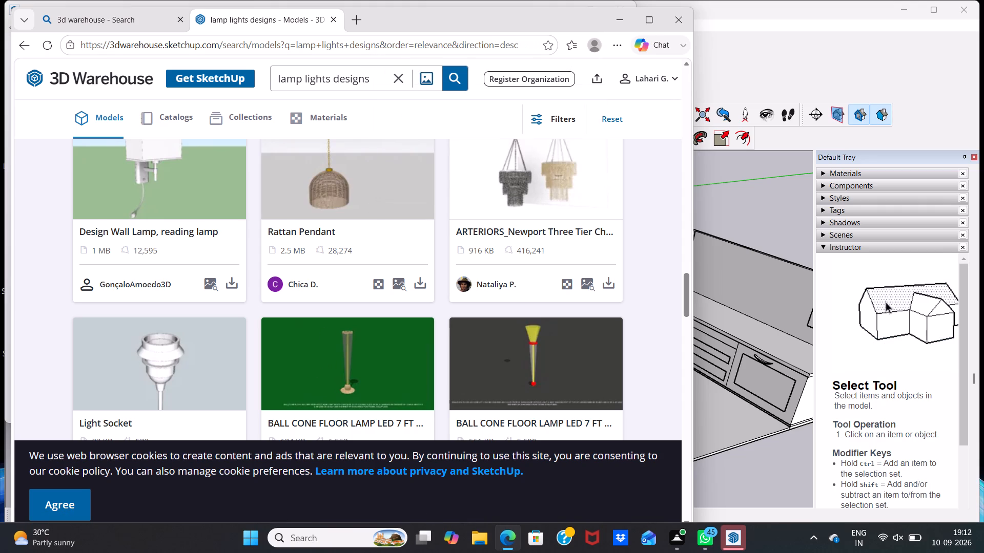
{"action": "left_click", "coordinate": [398, 79]}
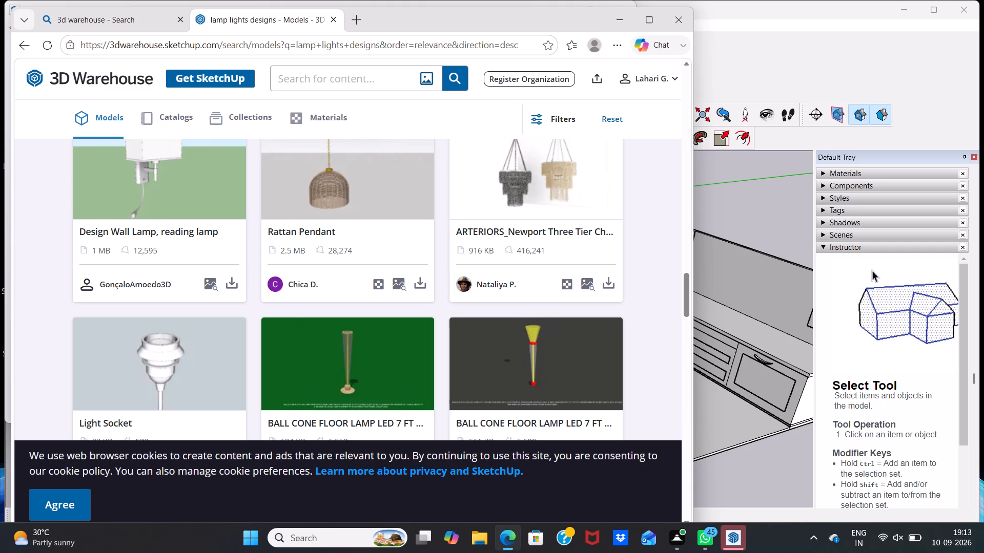
{"action": "left_click", "coordinate": [351, 82]}
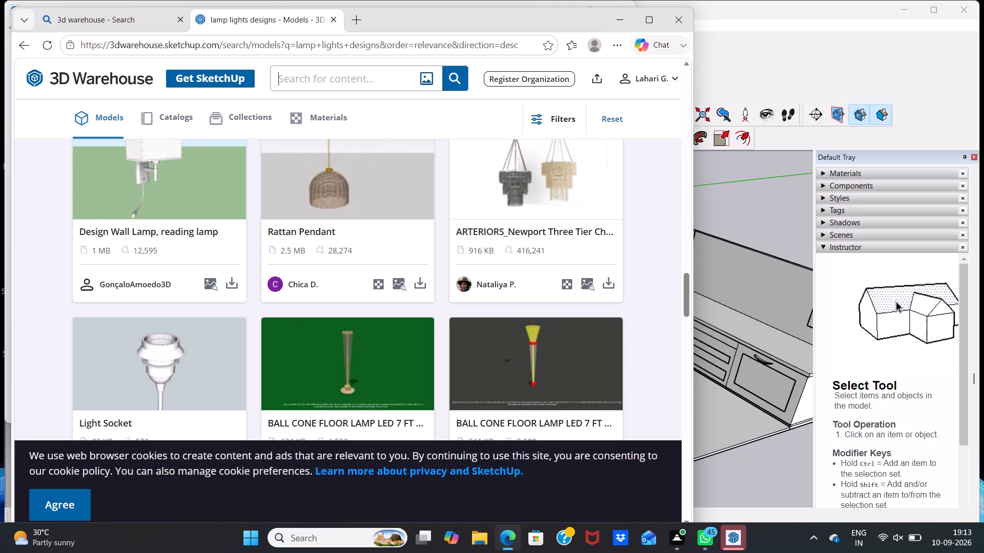
{"action": "key", "text": "c"}
{"action": "key", "text": "h"}
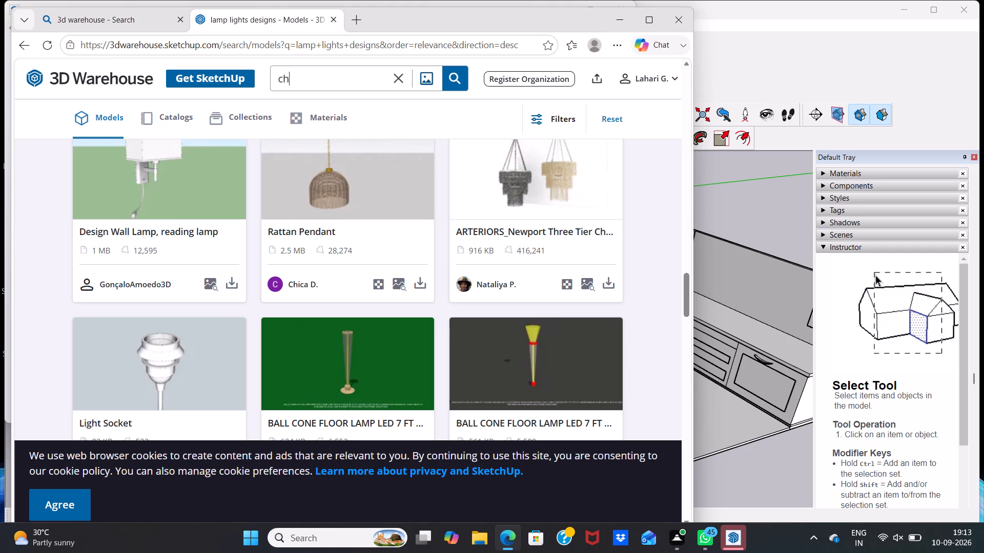
{"action": "key", "text": "e"}
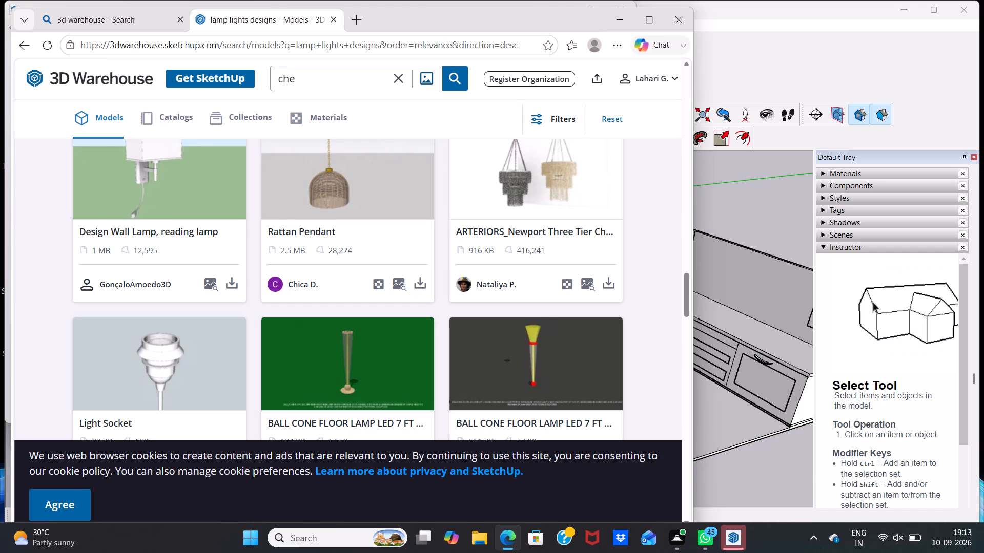
{"action": "key", "text": "m"}
{"action": "key", "text": "y"}
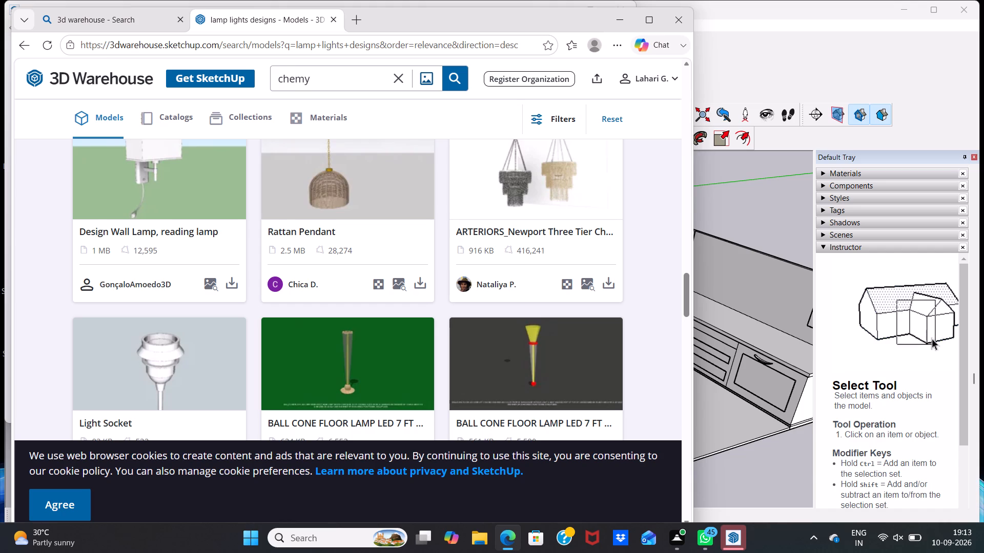
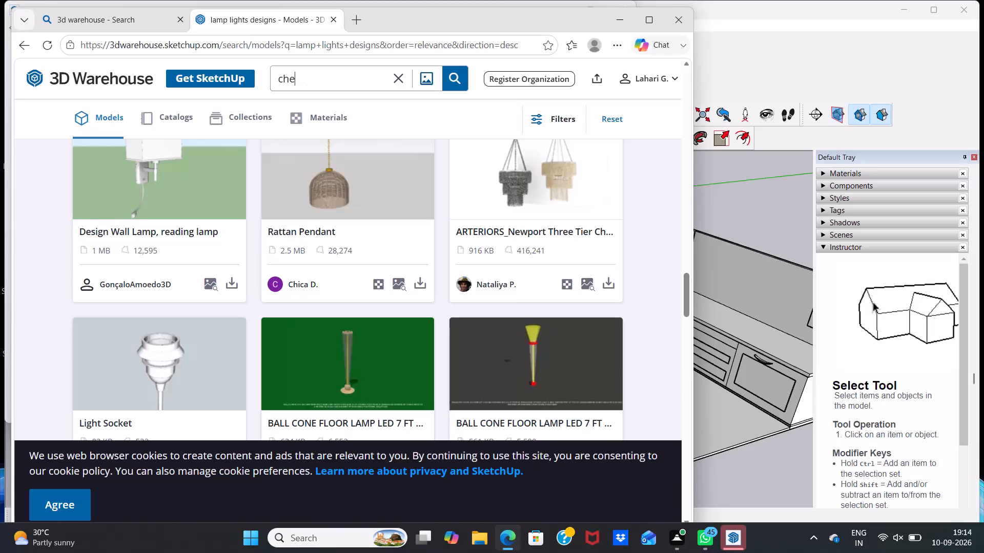
Search 3D Warehouse for "chimney" and dismiss the Microsoft Rewards pop-up.
{"action": "type", "text": "im"}
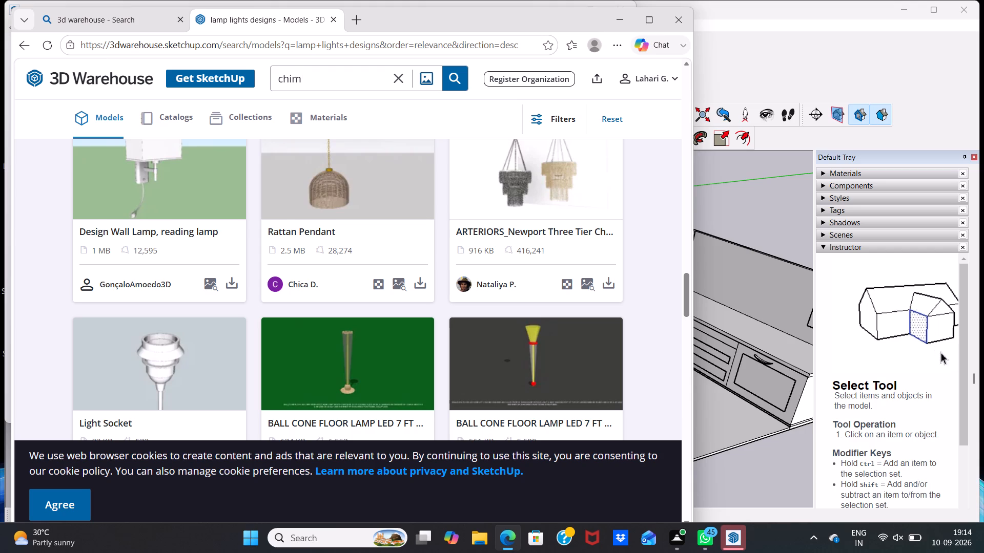
{"action": "type", "text": "ney"}
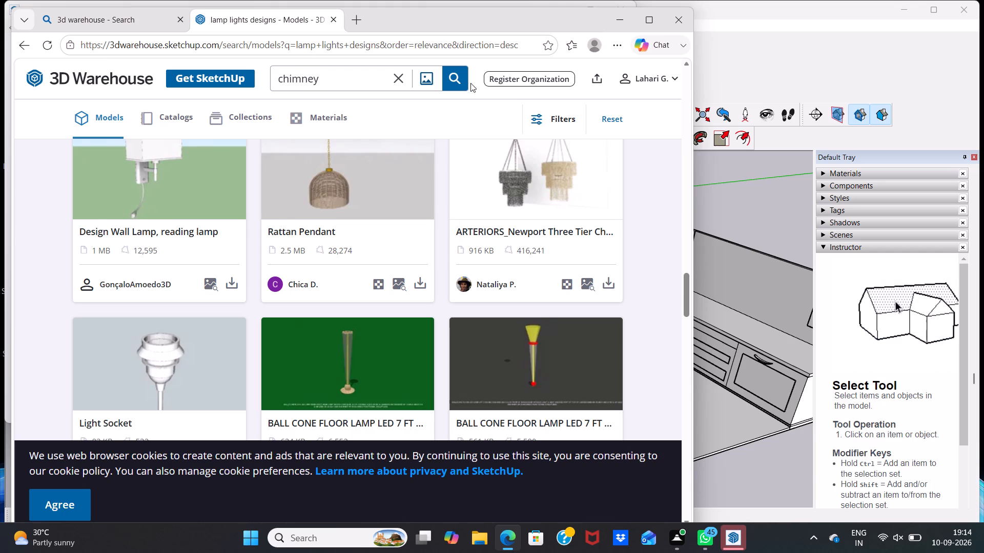
{"action": "left_click", "coordinate": [452, 81]}
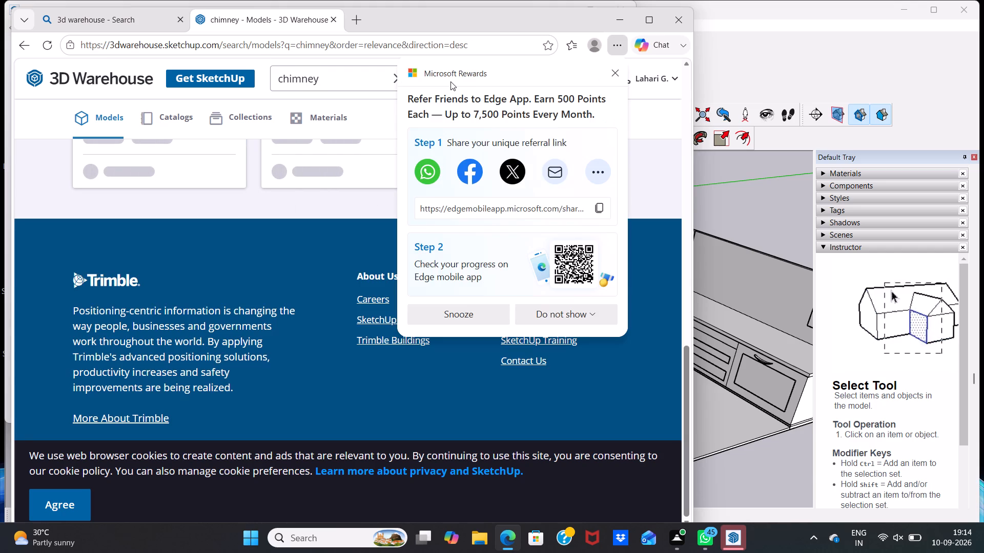
{"action": "left_click", "coordinate": [318, 160]}
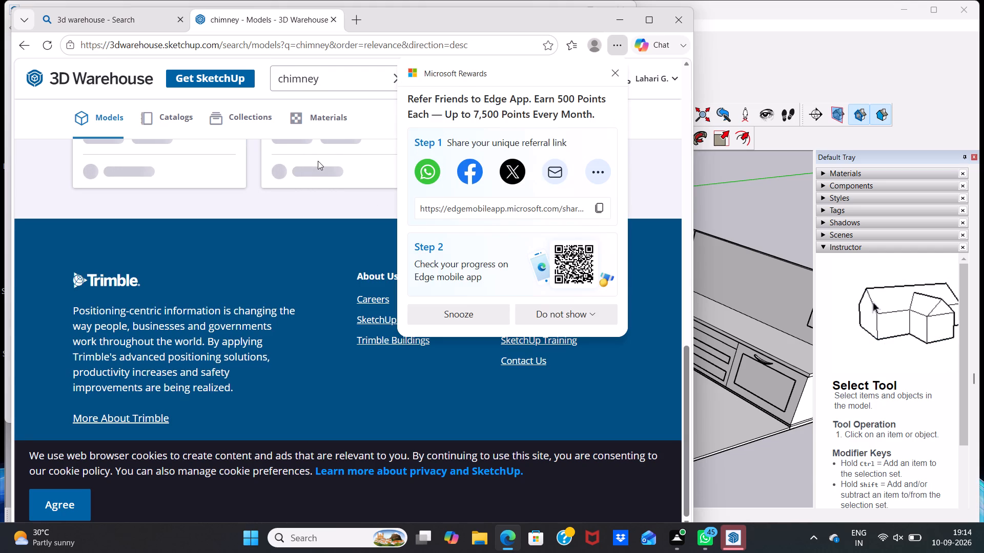
{"action": "left_click", "coordinate": [618, 73]}
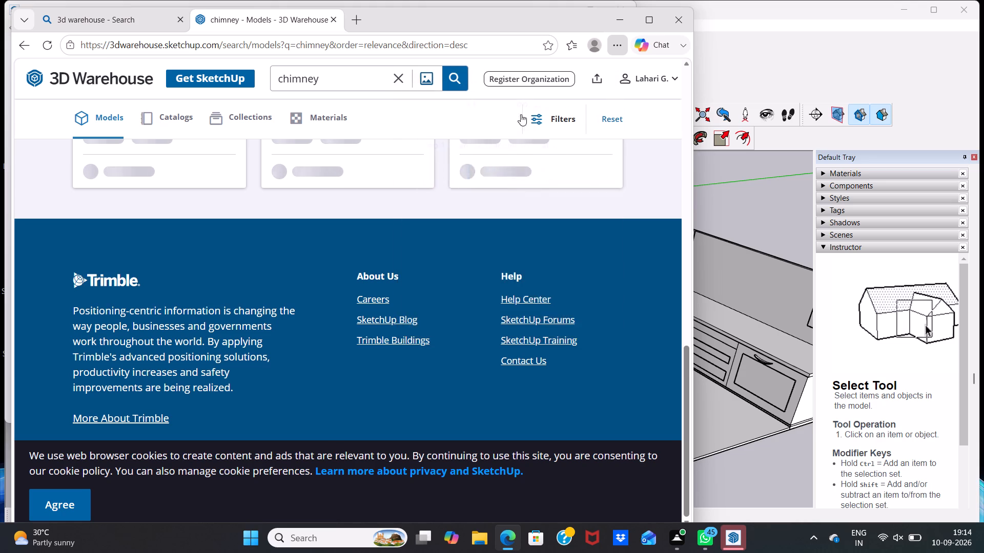
Examine the first rows of the chimney results for a kitchen hood model that suits the kitchen.
{"action": "scroll", "coordinate": [464, 162], "scroll_direction": "up", "scroll_amount": 2}
{"action": "scroll", "coordinate": [404, 167], "scroll_direction": "up", "scroll_amount": 10}
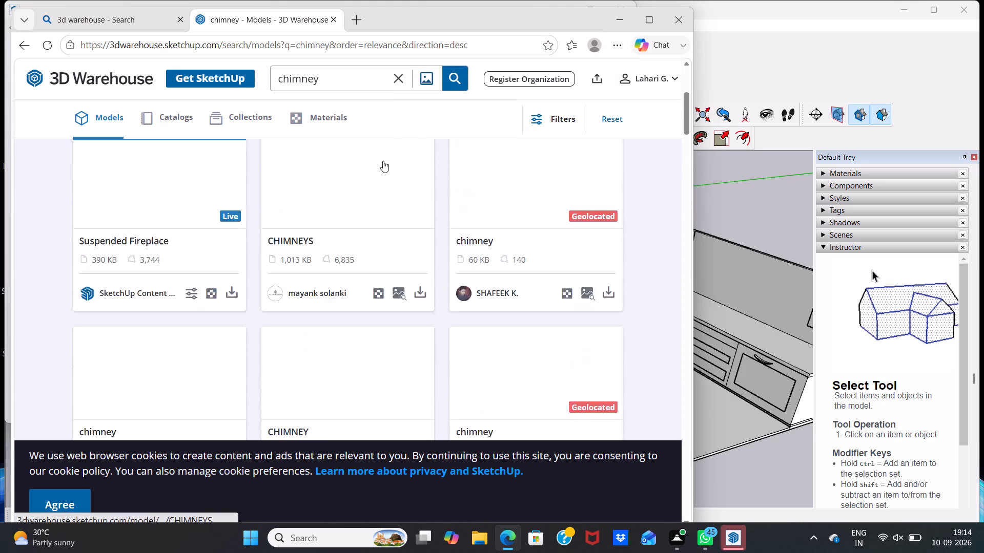
{"action": "scroll", "coordinate": [340, 188], "scroll_direction": "up", "scroll_amount": 1}
{"action": "scroll", "coordinate": [333, 198], "scroll_direction": "down", "scroll_amount": 5}
{"action": "scroll", "coordinate": [338, 206], "scroll_direction": "up", "scroll_amount": 4}
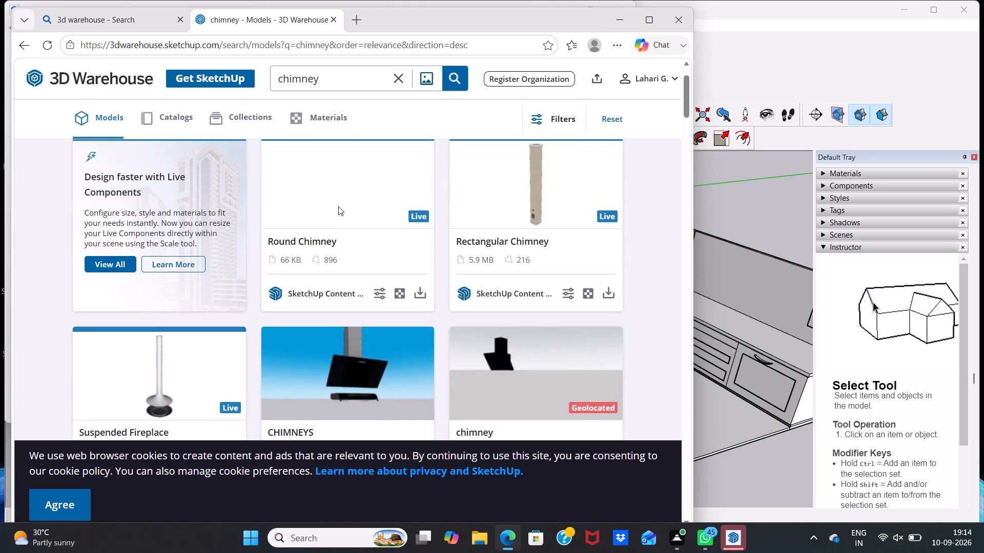
{"action": "scroll", "coordinate": [341, 209], "scroll_direction": "down", "scroll_amount": 4}
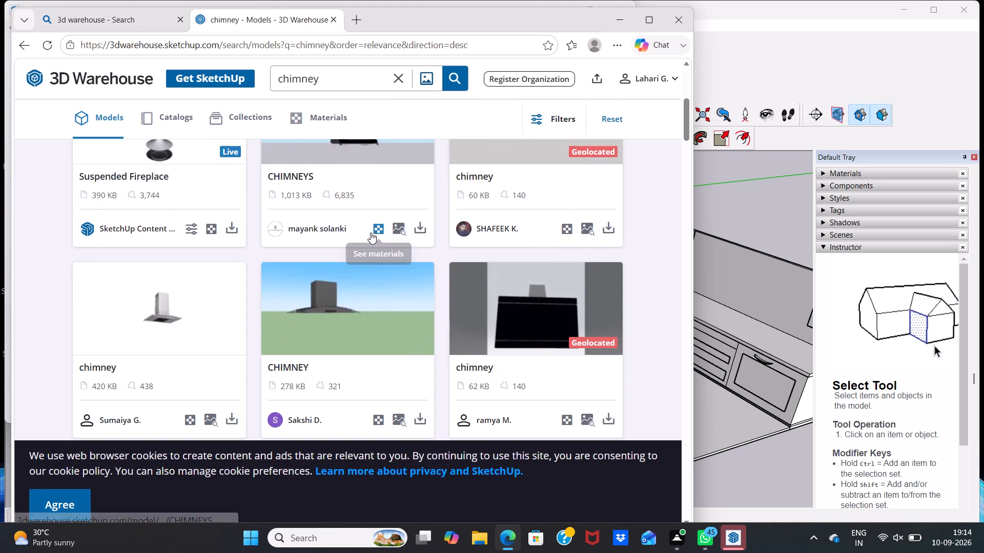
{"action": "scroll", "coordinate": [362, 224], "scroll_direction": "down", "scroll_amount": 1}
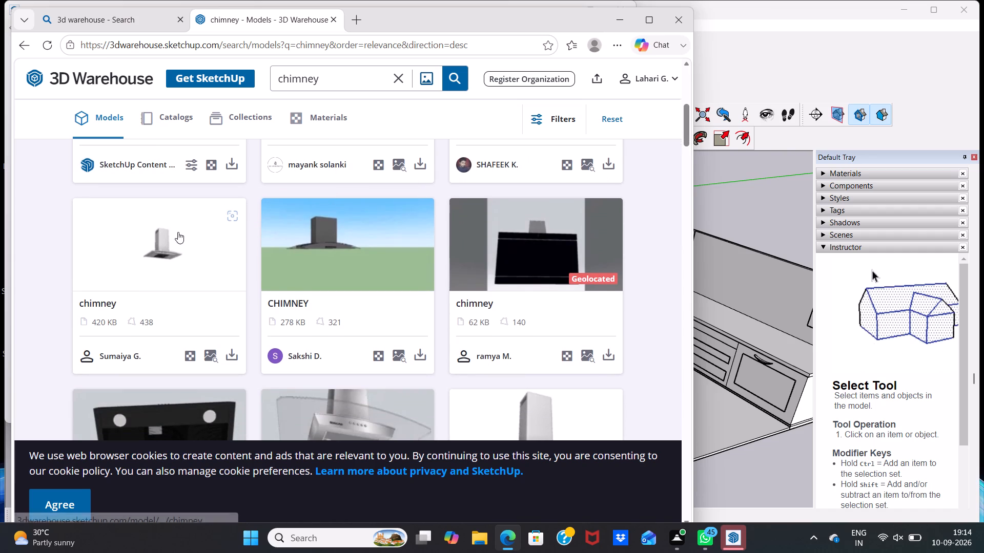
{"action": "scroll", "coordinate": [178, 232], "scroll_direction": "up", "scroll_amount": 3}
{"action": "scroll", "coordinate": [176, 233], "scroll_direction": "down", "scroll_amount": 3}
{"action": "scroll", "coordinate": [309, 243], "scroll_direction": "down", "scroll_amount": 3}
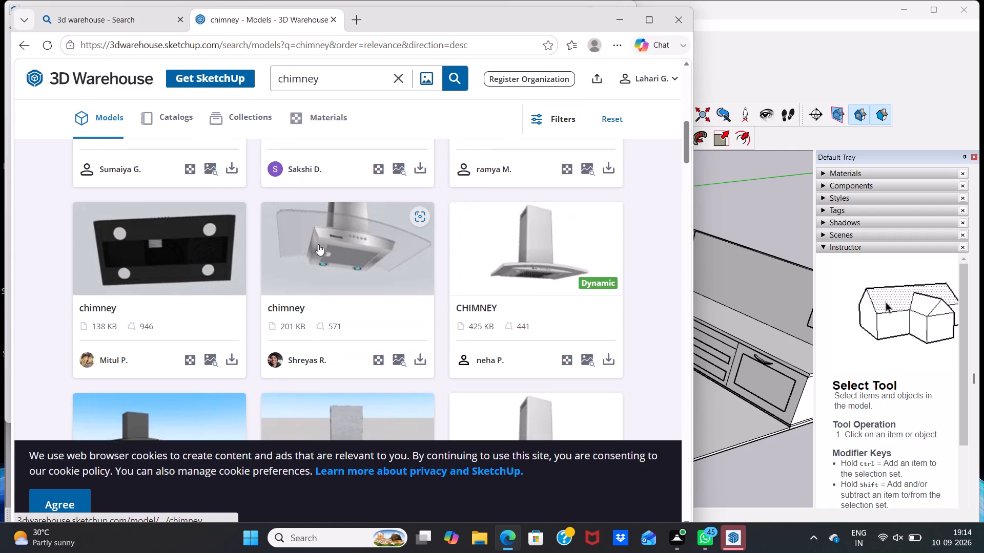
{"action": "scroll", "coordinate": [338, 237], "scroll_direction": "up", "scroll_amount": 1}
{"action": "scroll", "coordinate": [339, 229], "scroll_direction": "down", "scroll_amount": 5}
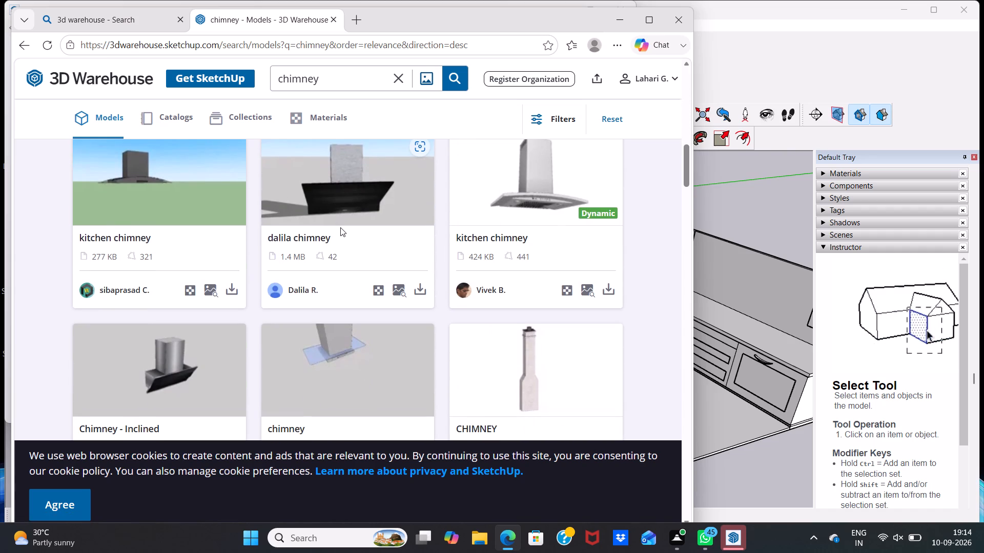
{"action": "scroll", "coordinate": [340, 227], "scroll_direction": "down", "scroll_amount": 2}
{"action": "scroll", "coordinate": [331, 232], "scroll_direction": "up", "scroll_amount": 1}
{"action": "scroll", "coordinate": [331, 231], "scroll_direction": "down", "scroll_amount": 3}
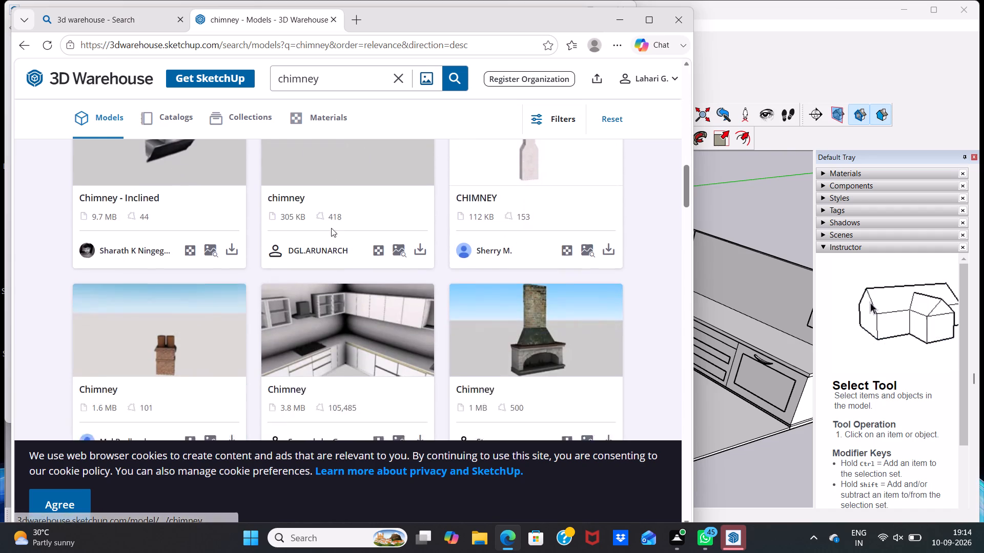
Look through the remaining chimney results to the end of the list for more kitchen hood models.
{"action": "scroll", "coordinate": [332, 228], "scroll_direction": "down", "scroll_amount": 7}
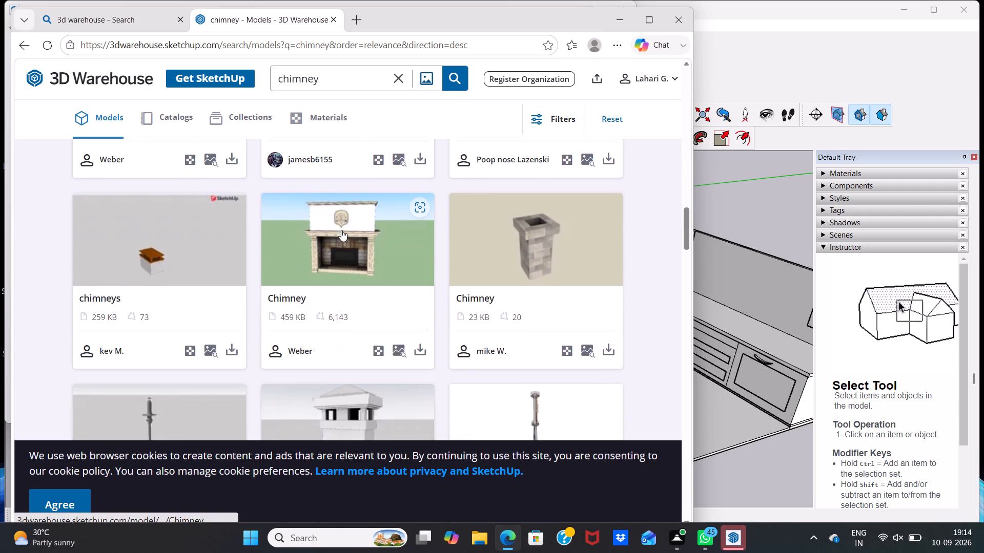
{"action": "scroll", "coordinate": [341, 230], "scroll_direction": "down", "scroll_amount": 10}
{"action": "scroll", "coordinate": [341, 228], "scroll_direction": "up", "scroll_amount": 5}
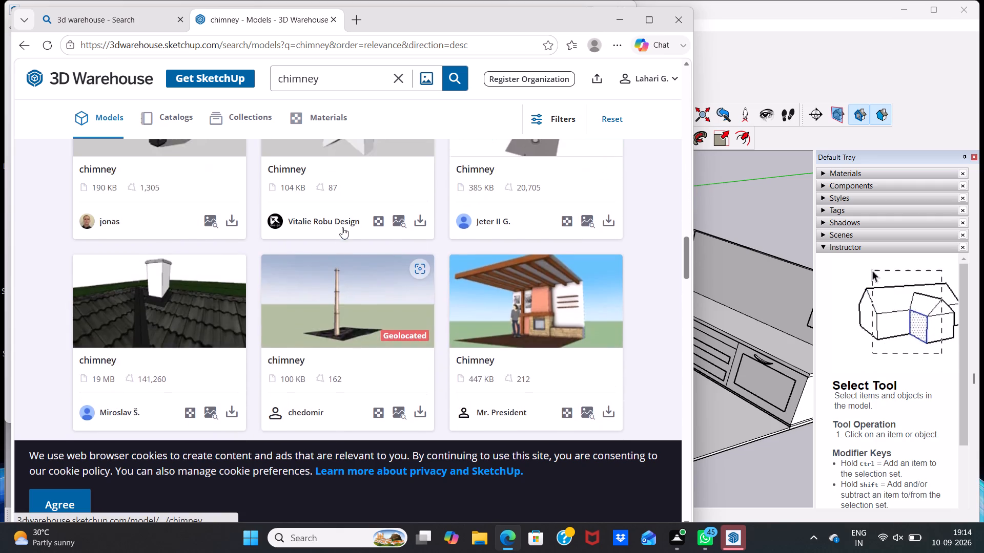
{"action": "scroll", "coordinate": [342, 227], "scroll_direction": "up", "scroll_amount": 3}
{"action": "scroll", "coordinate": [341, 222], "scroll_direction": "down", "scroll_amount": 13}
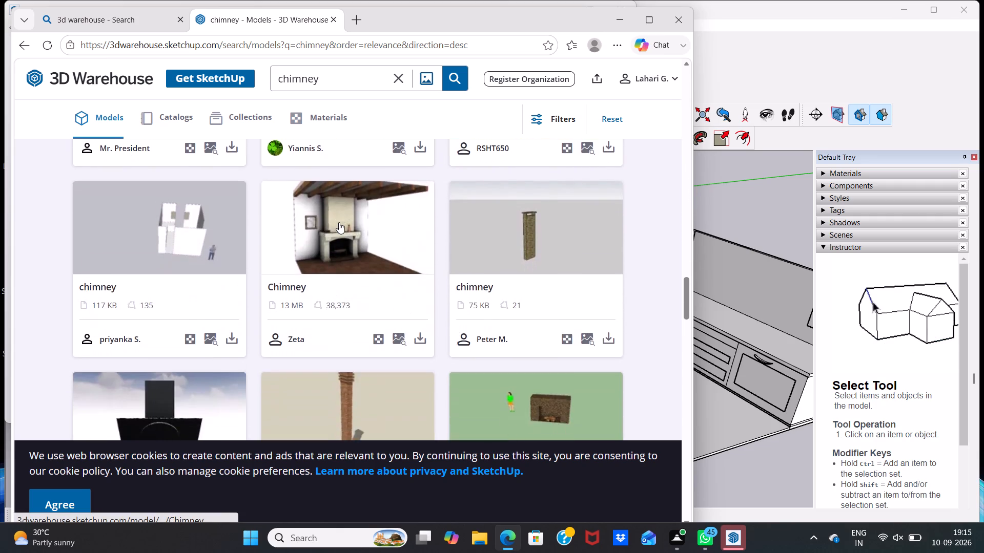
{"action": "scroll", "coordinate": [339, 222], "scroll_direction": "down", "scroll_amount": 6}
{"action": "scroll", "coordinate": [338, 222], "scroll_direction": "up", "scroll_amount": 4}
{"action": "scroll", "coordinate": [338, 222], "scroll_direction": "down", "scroll_amount": 4}
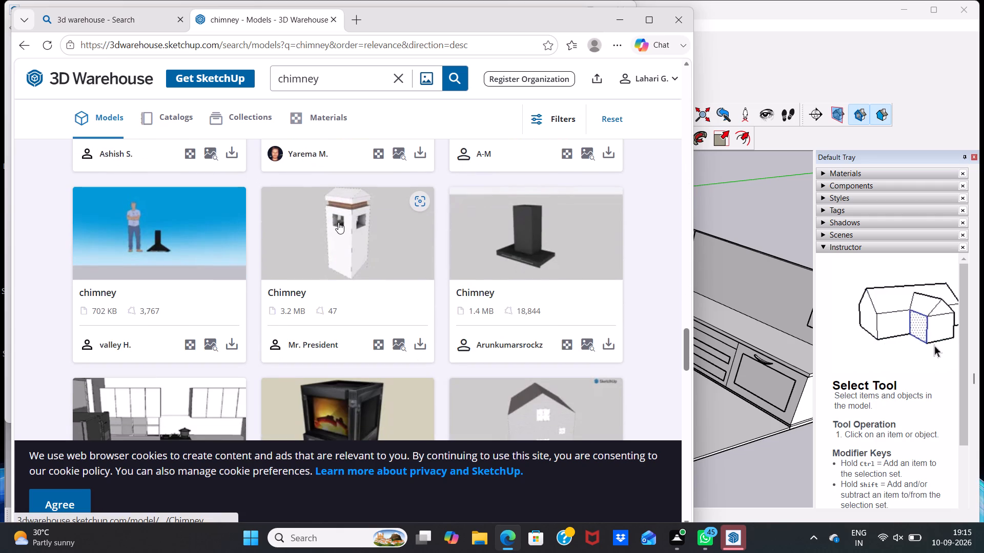
{"action": "scroll", "coordinate": [339, 218], "scroll_direction": "down", "scroll_amount": 5}
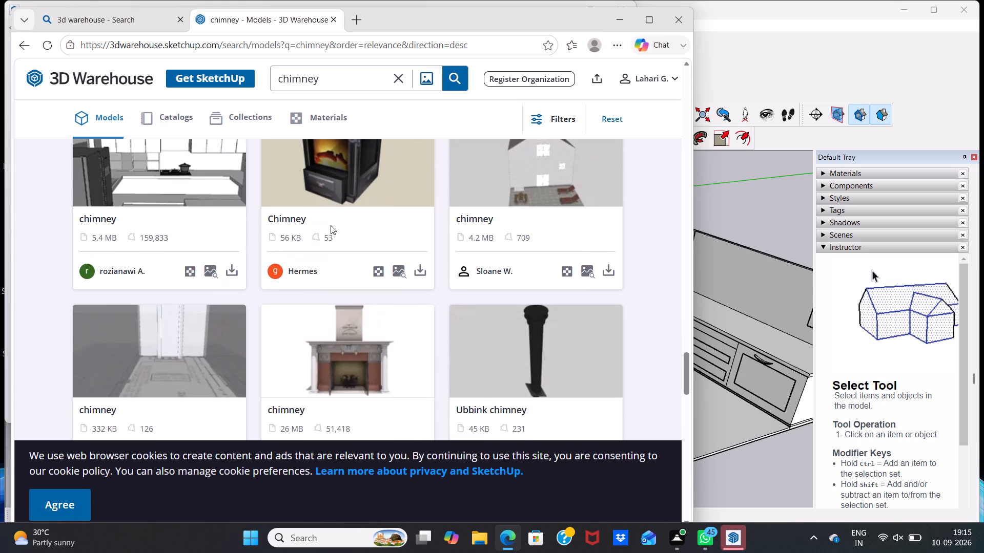
{"action": "scroll", "coordinate": [331, 225], "scroll_direction": "down", "scroll_amount": 13}
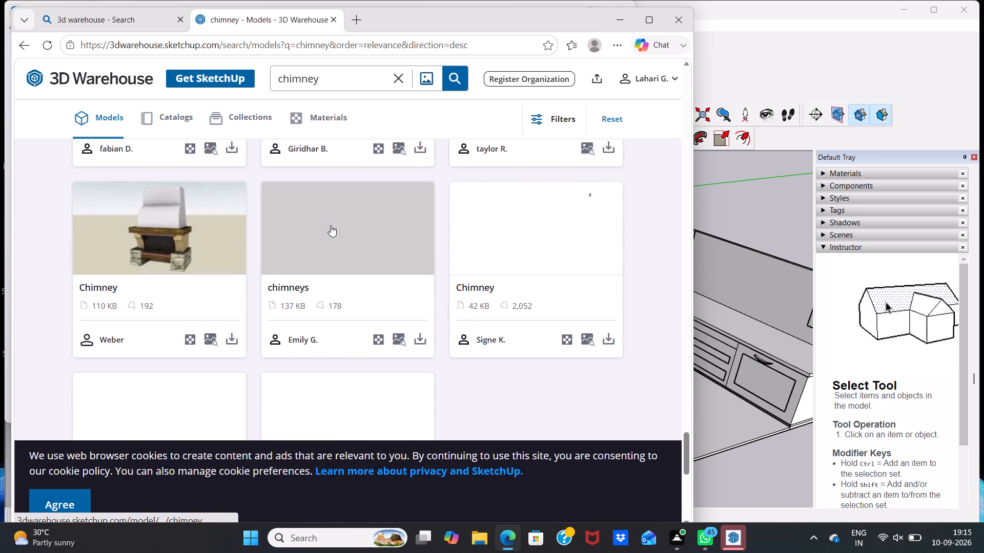
{"action": "scroll", "coordinate": [331, 225], "scroll_direction": "down", "scroll_amount": 7}
Look back through the chimney results from the end of the list to the kitchen chimney models.
{"action": "scroll", "coordinate": [331, 225], "scroll_direction": "up", "scroll_amount": 9}
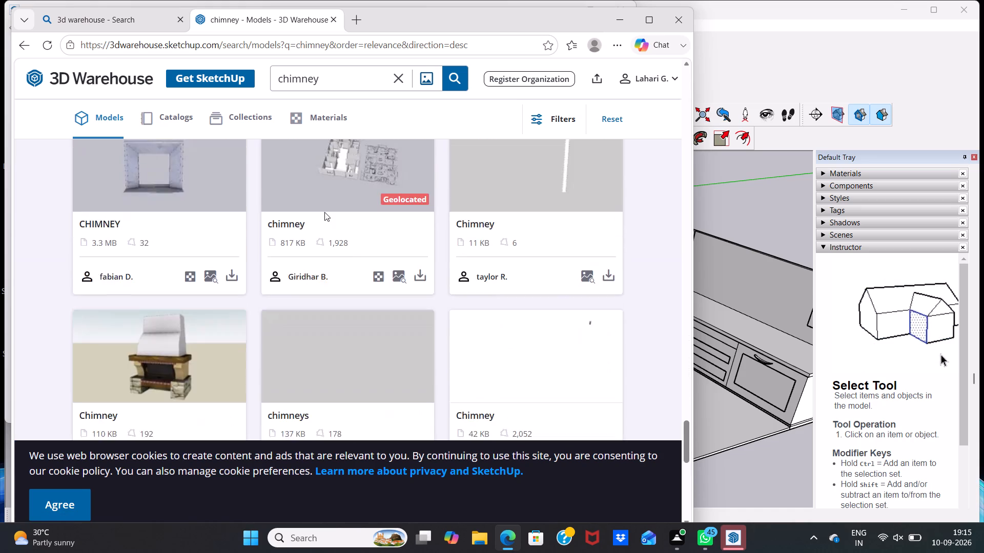
{"action": "scroll", "coordinate": [324, 212], "scroll_direction": "up", "scroll_amount": 16}
{"action": "scroll", "coordinate": [322, 208], "scroll_direction": "up", "scroll_amount": 5}
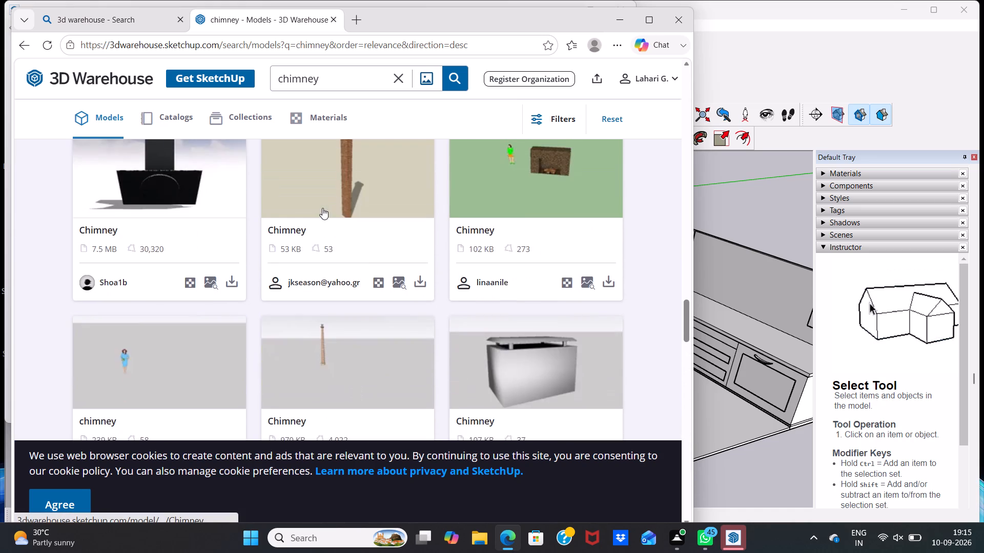
{"action": "scroll", "coordinate": [322, 208], "scroll_direction": "up", "scroll_amount": 5}
{"action": "scroll", "coordinate": [203, 217], "scroll_direction": "up", "scroll_amount": 10}
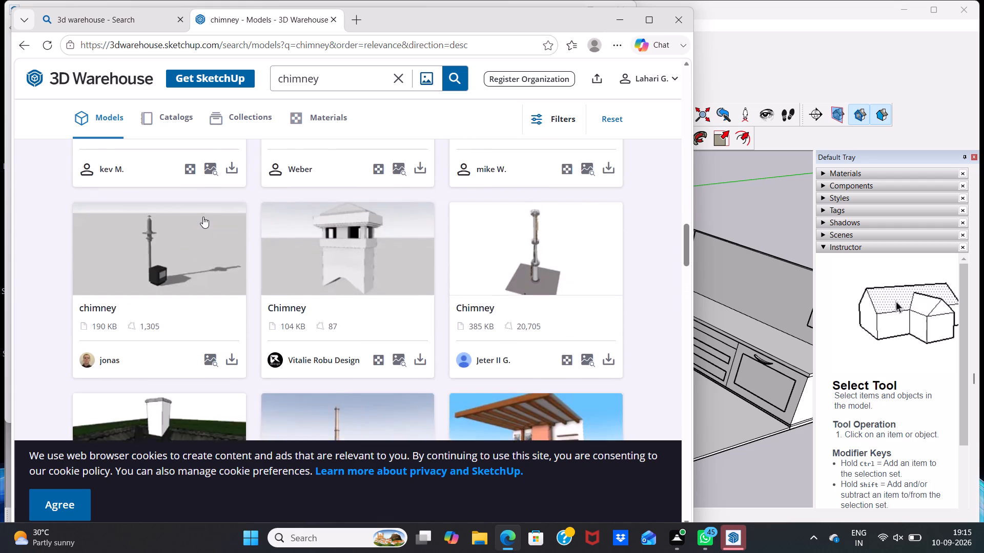
{"action": "scroll", "coordinate": [203, 217], "scroll_direction": "up", "scroll_amount": 13}
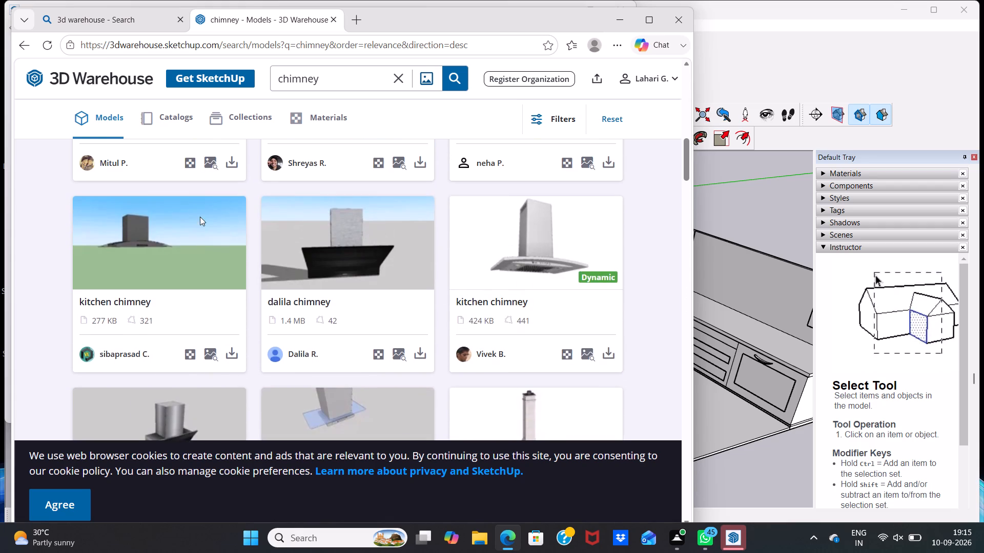
Review the Chimney - Inclined hood and the chimney models in the rows below it.
{"action": "scroll", "coordinate": [210, 211], "scroll_direction": "down", "scroll_amount": 3}
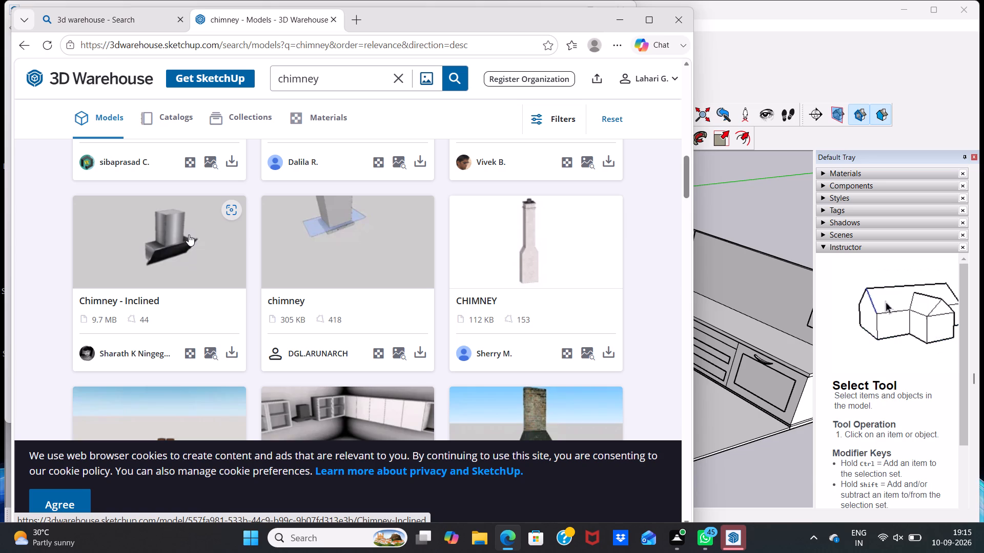
{"action": "scroll", "coordinate": [189, 235], "scroll_direction": "down", "scroll_amount": 10}
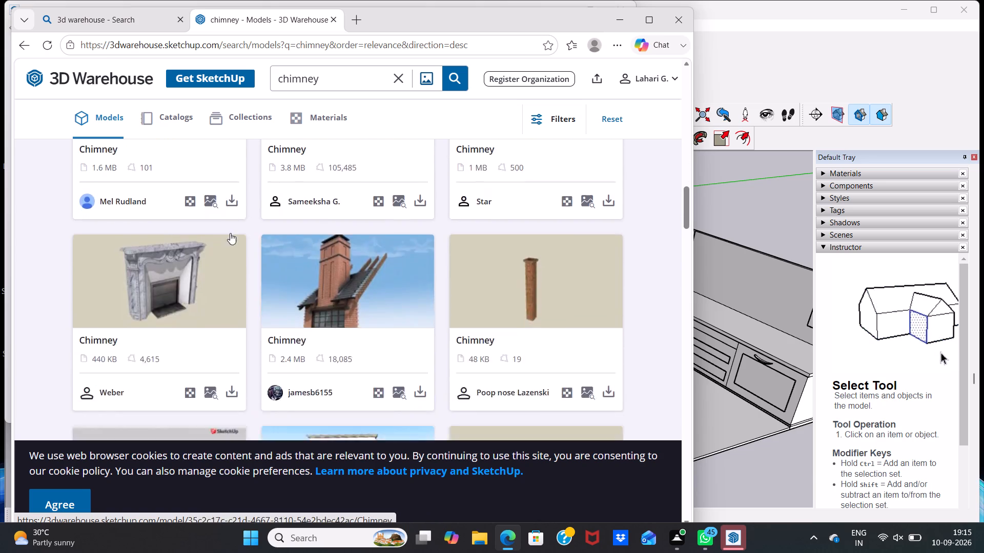
{"action": "scroll", "coordinate": [230, 233], "scroll_direction": "down", "scroll_amount": 3}
{"action": "scroll", "coordinate": [238, 230], "scroll_direction": "up", "scroll_amount": 9}
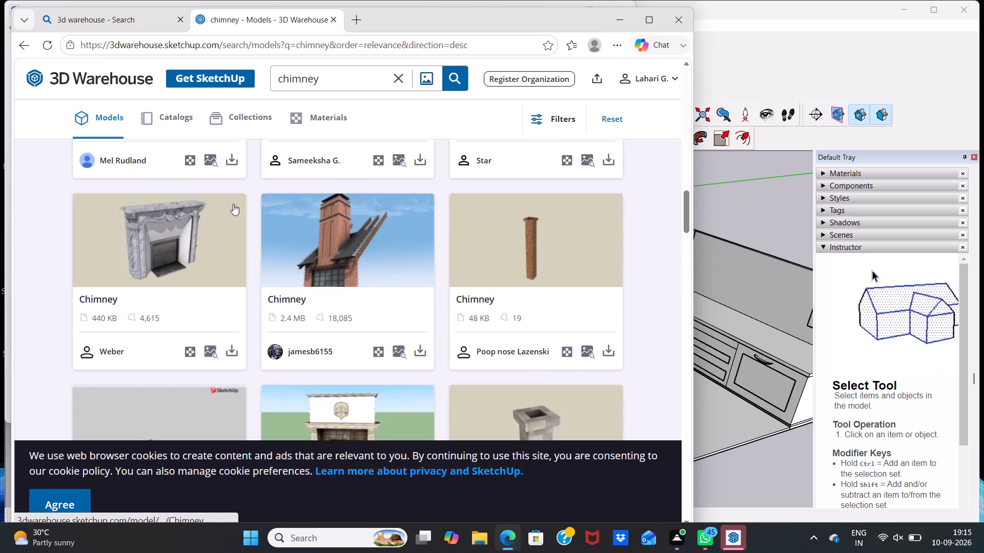
{"action": "scroll", "coordinate": [233, 204], "scroll_direction": "up", "scroll_amount": 1}
{"action": "scroll", "coordinate": [529, 198], "scroll_direction": "up", "scroll_amount": 5}
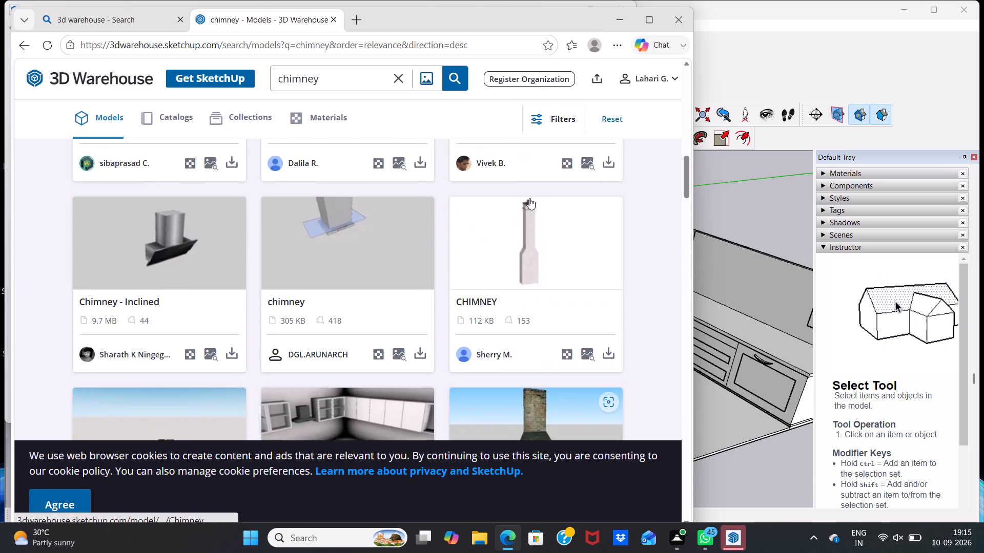
Find the 425 KB dynamic CHIMNEY hood among the early results and check its download formats.
{"action": "scroll", "coordinate": [529, 198], "scroll_direction": "up", "scroll_amount": 4}
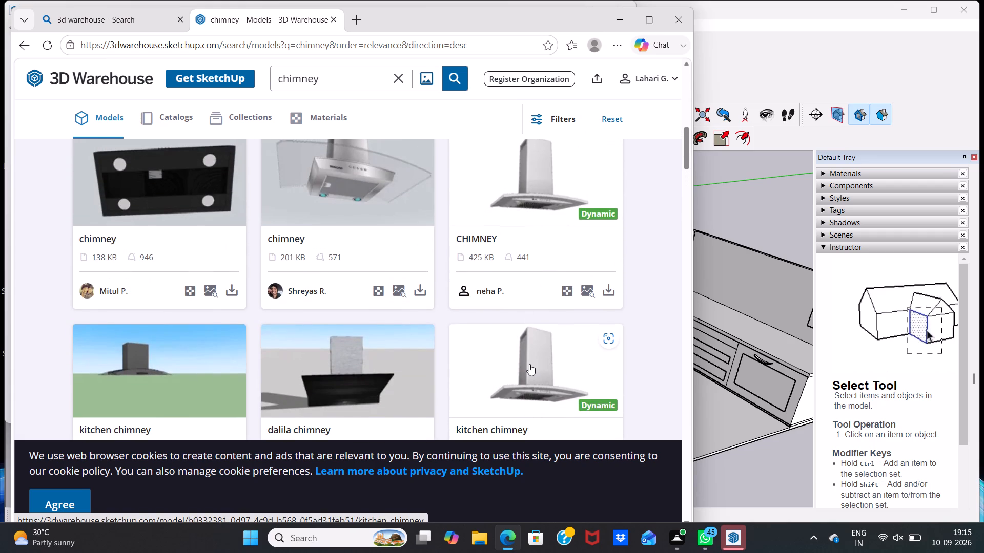
{"action": "scroll", "coordinate": [541, 326], "scroll_direction": "up", "scroll_amount": 1}
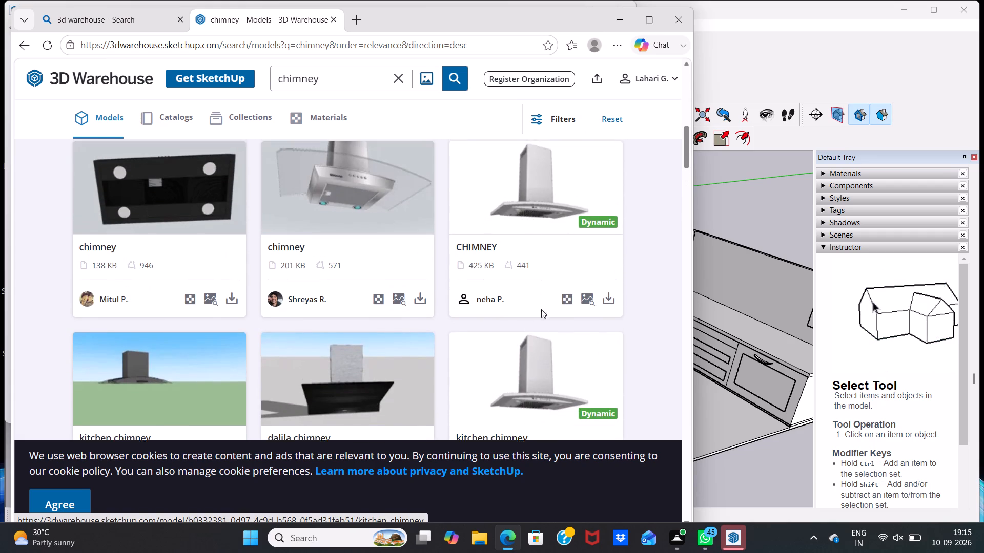
{"action": "scroll", "coordinate": [541, 309], "scroll_direction": "up", "scroll_amount": 1}
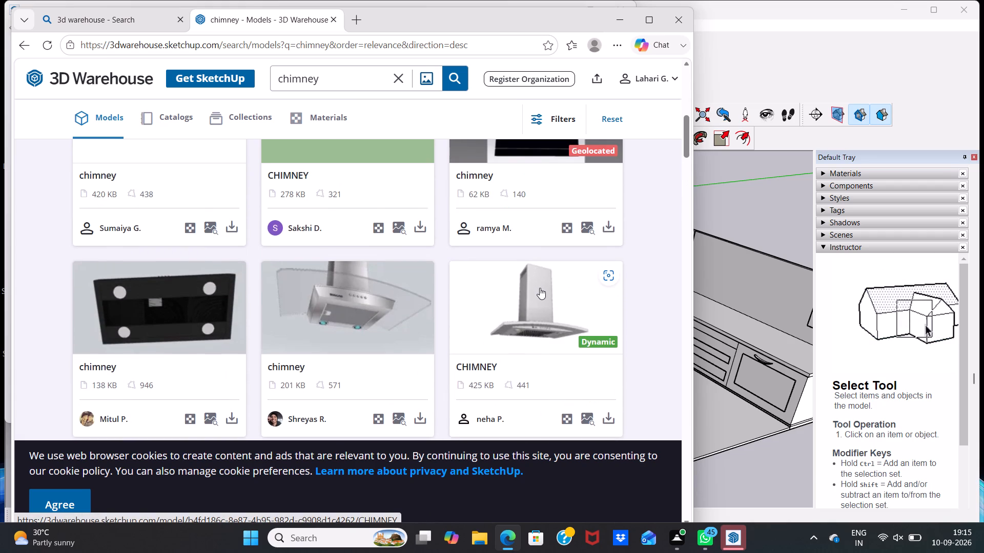
{"action": "scroll", "coordinate": [538, 294], "scroll_direction": "down", "scroll_amount": 1}
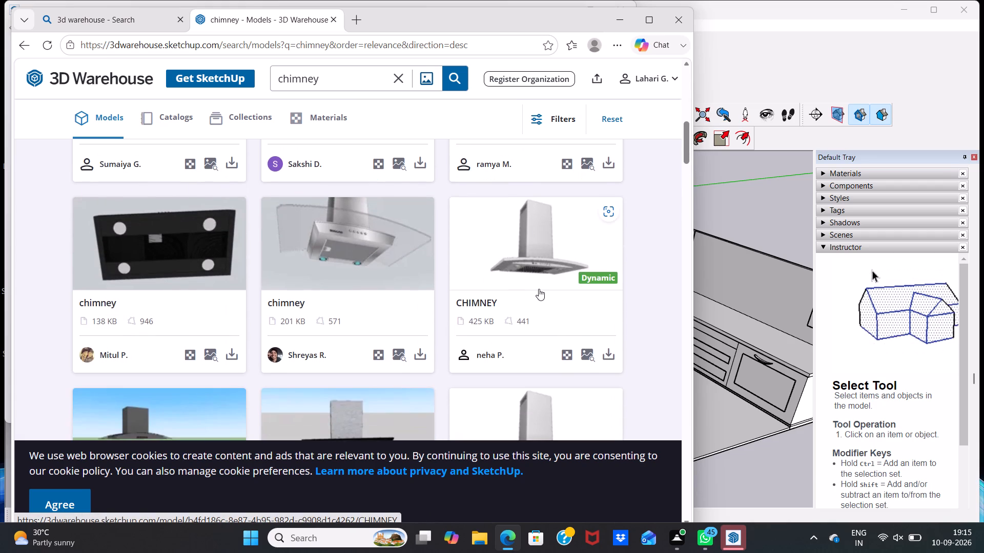
{"action": "left_click", "coordinate": [609, 353]}
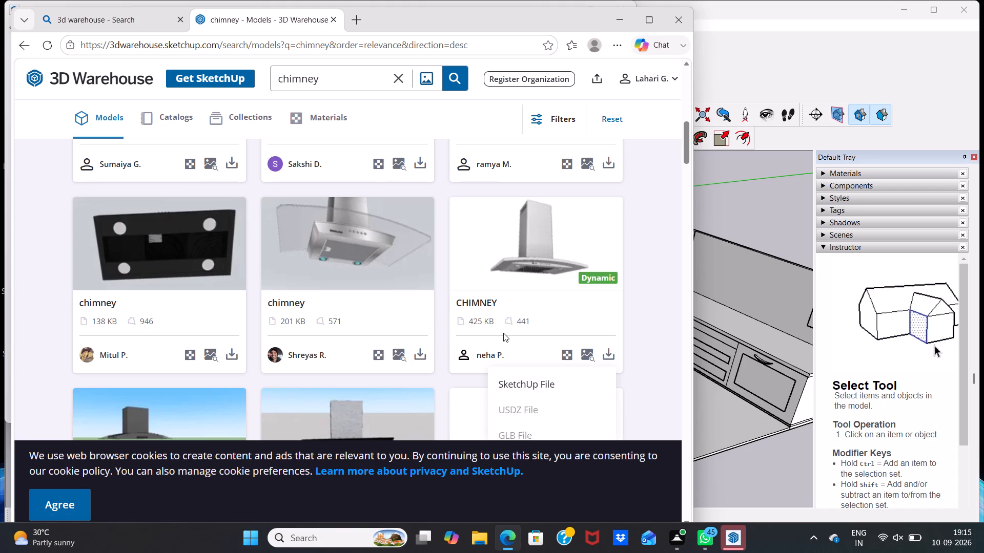
{"action": "left_click", "coordinate": [609, 353]}
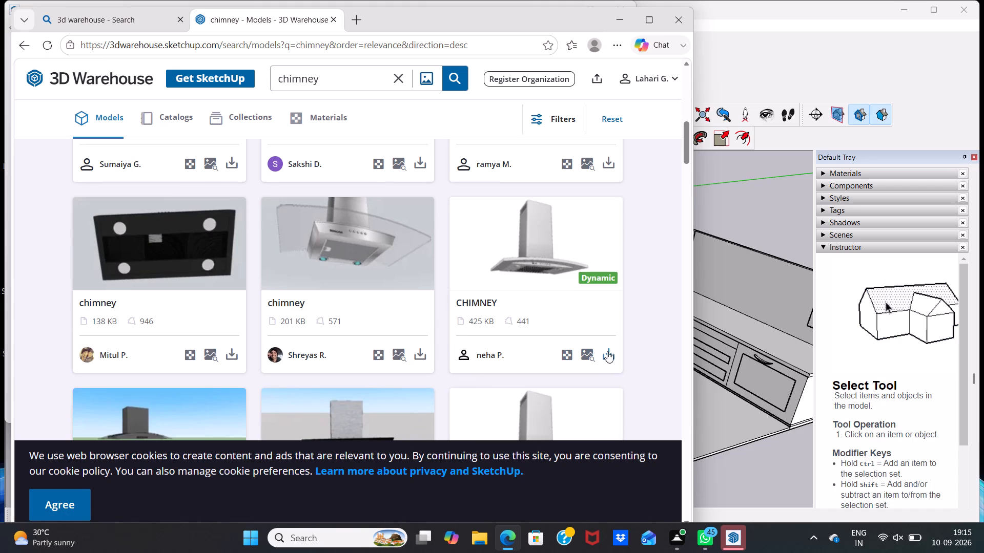
Compare the dynamic chimney hoods in the early results and download the 425 KB CHIMNEY model as a SketchUp file.
{"action": "scroll", "coordinate": [588, 305], "scroll_direction": "down", "scroll_amount": 5}
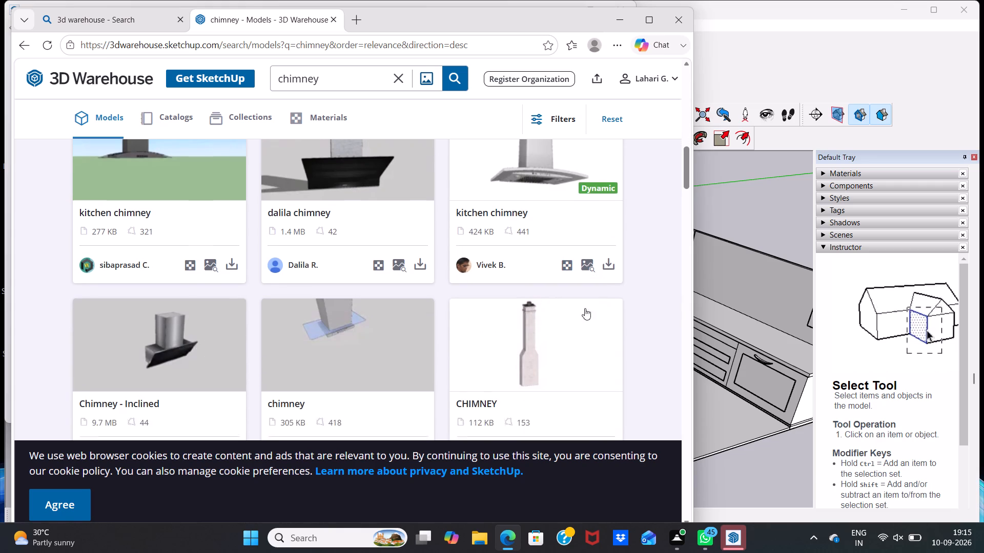
{"action": "scroll", "coordinate": [598, 248], "scroll_direction": "up", "scroll_amount": 1}
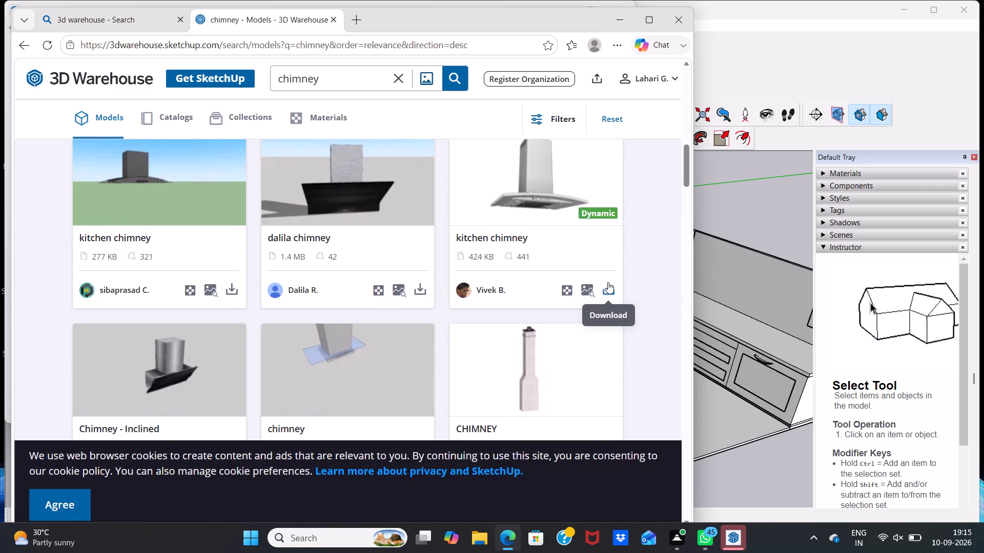
{"action": "scroll", "coordinate": [608, 282], "scroll_direction": "down", "scroll_amount": 5}
{"action": "scroll", "coordinate": [608, 282], "scroll_direction": "up", "scroll_amount": 4}
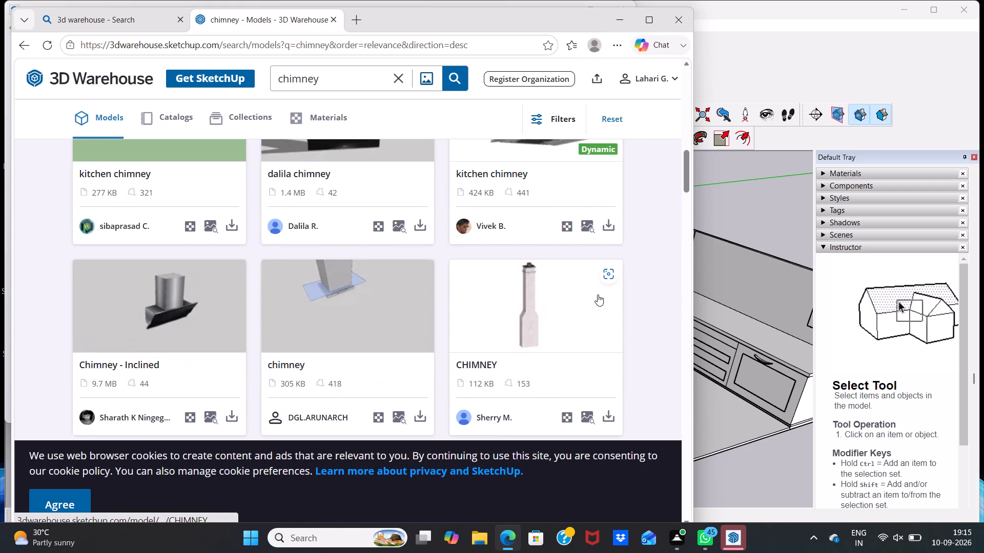
{"action": "scroll", "coordinate": [595, 292], "scroll_direction": "down", "scroll_amount": 2}
{"action": "scroll", "coordinate": [597, 287], "scroll_direction": "up", "scroll_amount": 5}
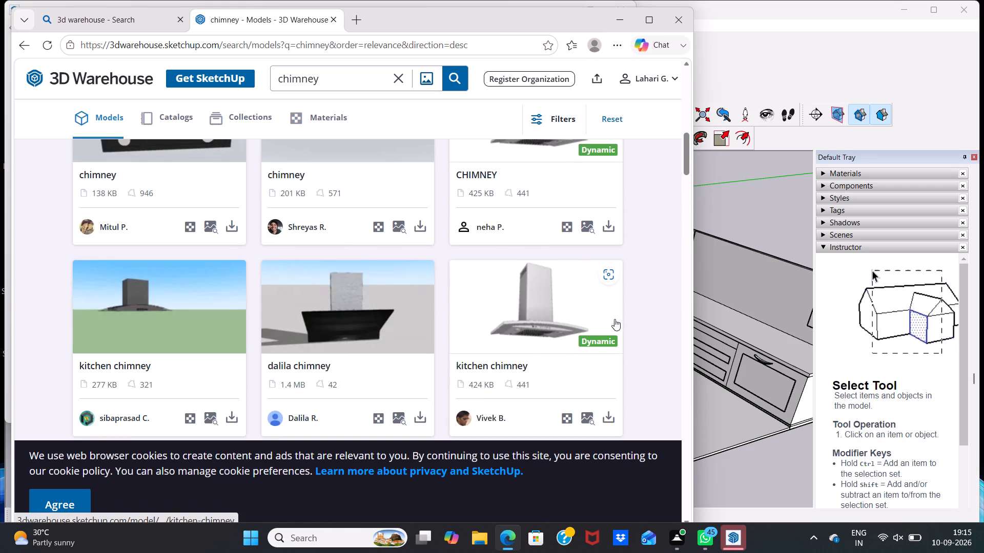
{"action": "left_click", "coordinate": [609, 226]}
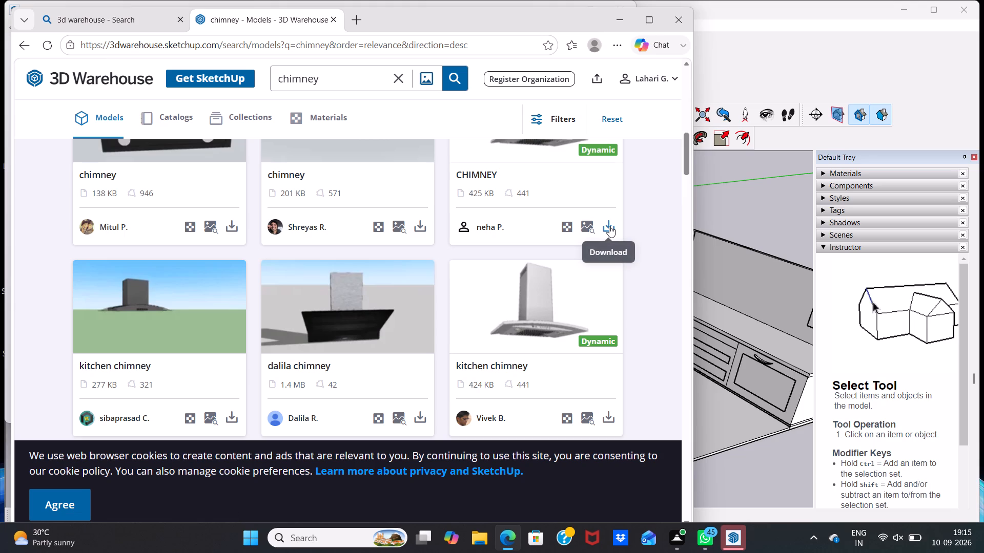
{"action": "left_click", "coordinate": [552, 256]}
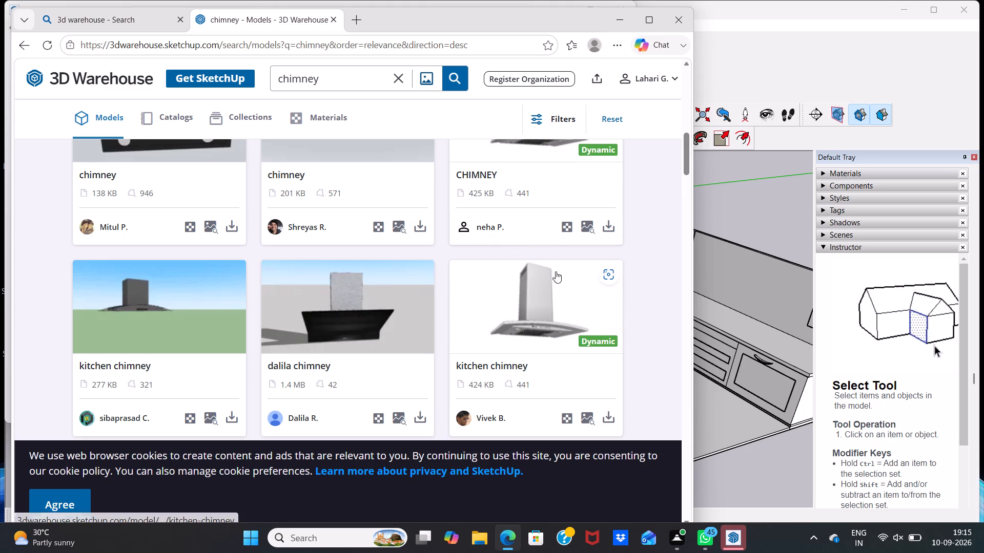
{"action": "scroll", "coordinate": [483, 228], "scroll_direction": "down", "scroll_amount": 12}
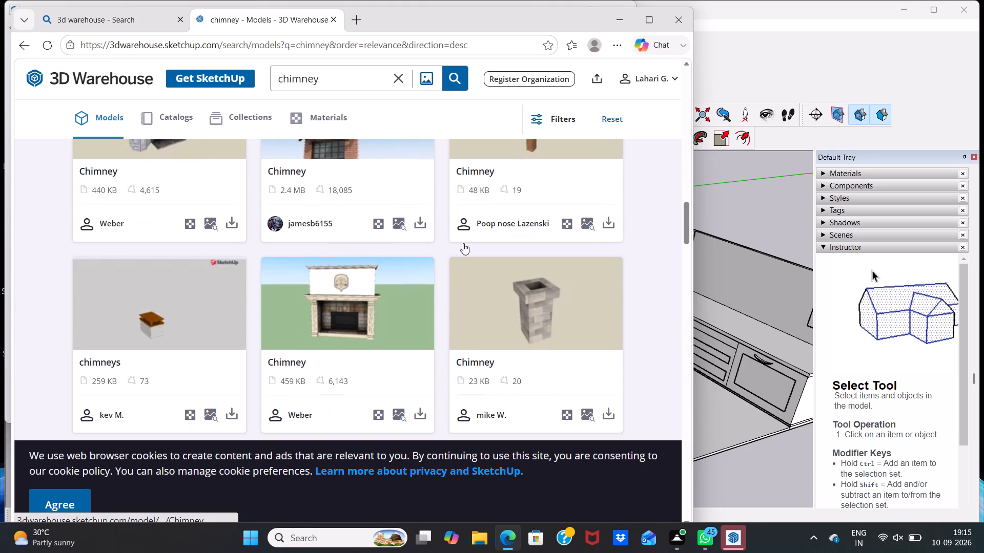
{"action": "scroll", "coordinate": [431, 195], "scroll_direction": "up", "scroll_amount": 4}
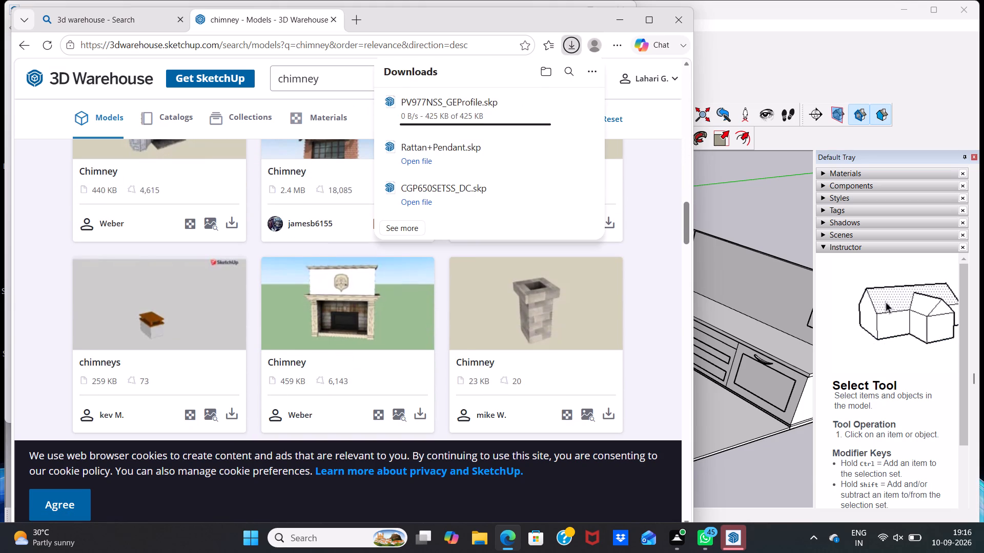
Replace the chimney search with a model search for "cabinets" and go to the start of its results.
{"action": "left_click", "coordinate": [330, 74]}
{"action": "key", "text": "BackSpace"}
{"action": "key", "text": "BackSpace"}
{"action": "key", "text": "BackSpace"}
{"action": "key", "text": "BackSpace"}
{"action": "key", "text": "BackSpace"}
{"action": "key", "text": "BackSpace"}
{"action": "key", "text": "BackSpace"}
{"action": "key", "text": "BackSpace"}
{"action": "key", "text": "BackSpace"}
{"action": "key", "text": "BackSpace"}
{"action": "key", "text": "BackSpace"}
{"action": "key", "text": "BackSpace"}
{"action": "key", "text": "BackSpace"}
{"action": "key", "text": "BackSpace"}
{"action": "key", "text": "BackSpace"}
{"action": "key", "text": "BackSpace"}
{"action": "key", "text": "BackSpace"}
{"action": "key", "text": "BackSpace"}
{"action": "key", "text": "BackSpace"}
{"action": "key", "text": "BackSpace"}
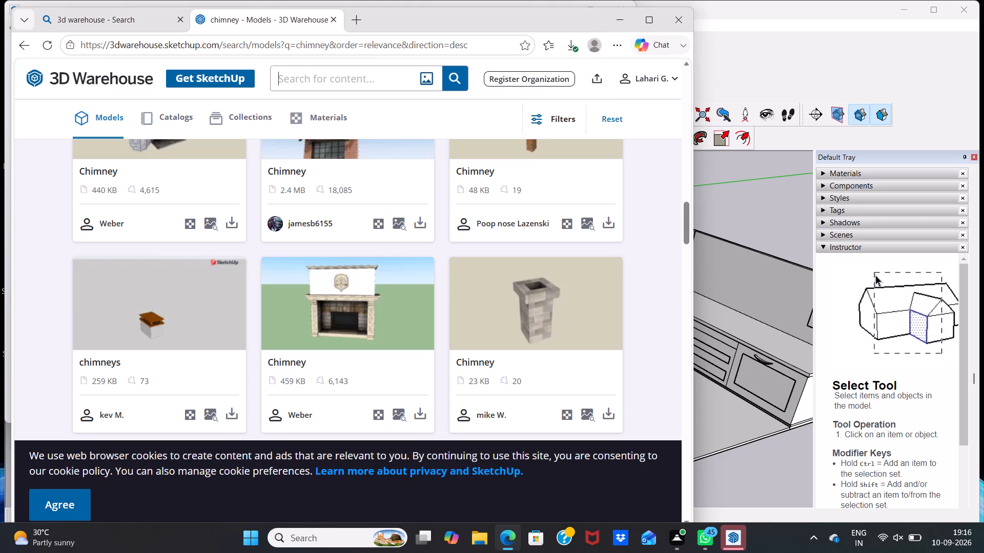
{"action": "key", "text": "c"}
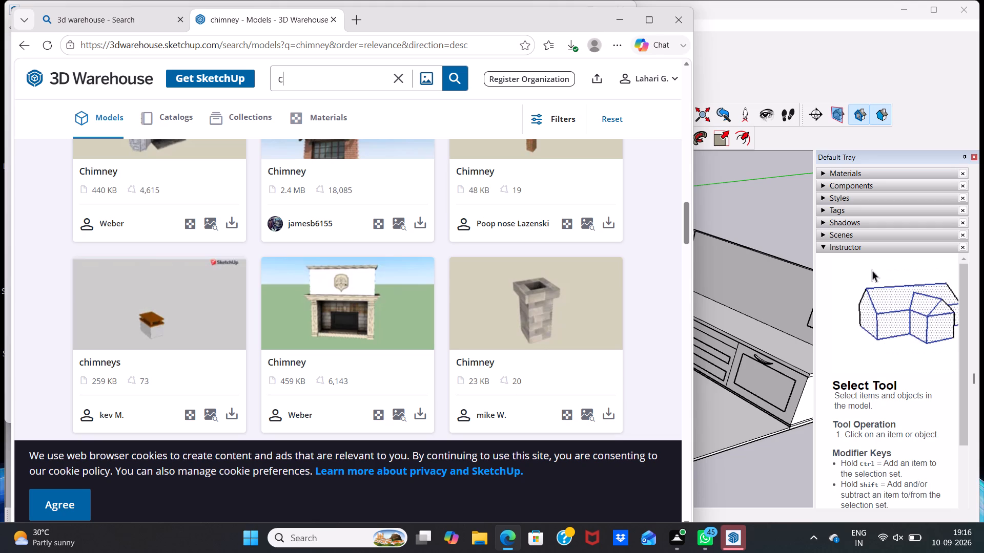
{"action": "type", "text": "abinets"}
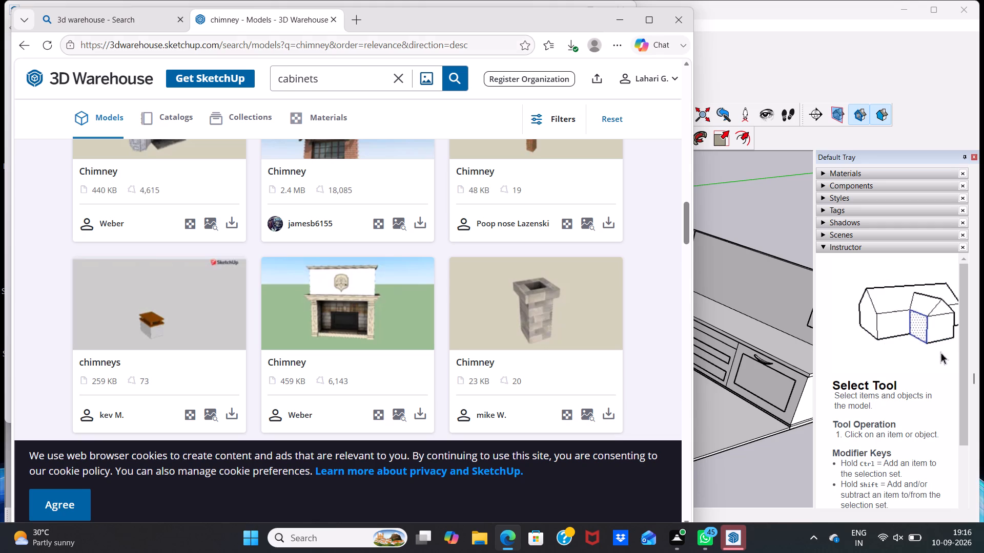
{"action": "left_click", "coordinate": [446, 72]}
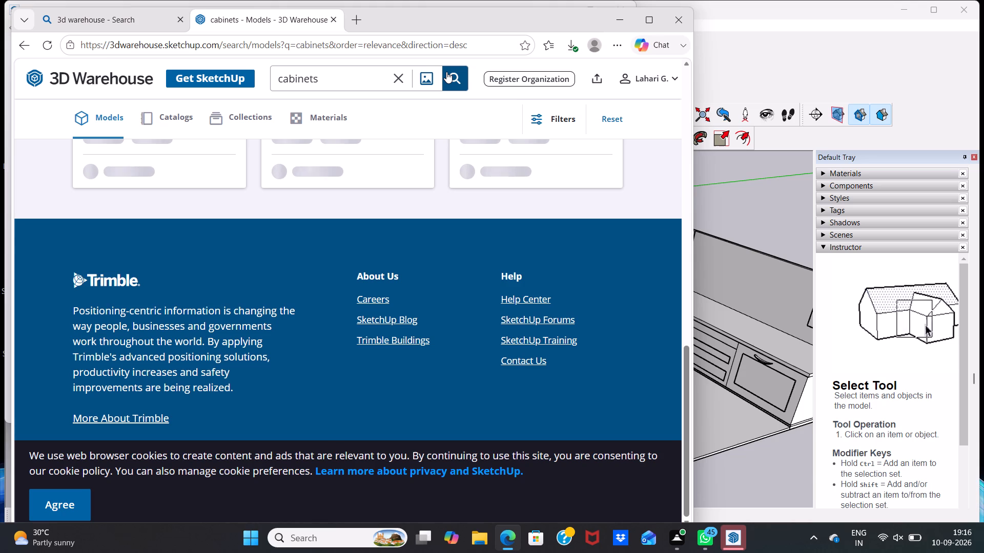
{"action": "scroll", "coordinate": [446, 72], "scroll_direction": "down", "scroll_amount": 1}
{"action": "scroll", "coordinate": [581, 237], "scroll_direction": "up", "scroll_amount": 2}
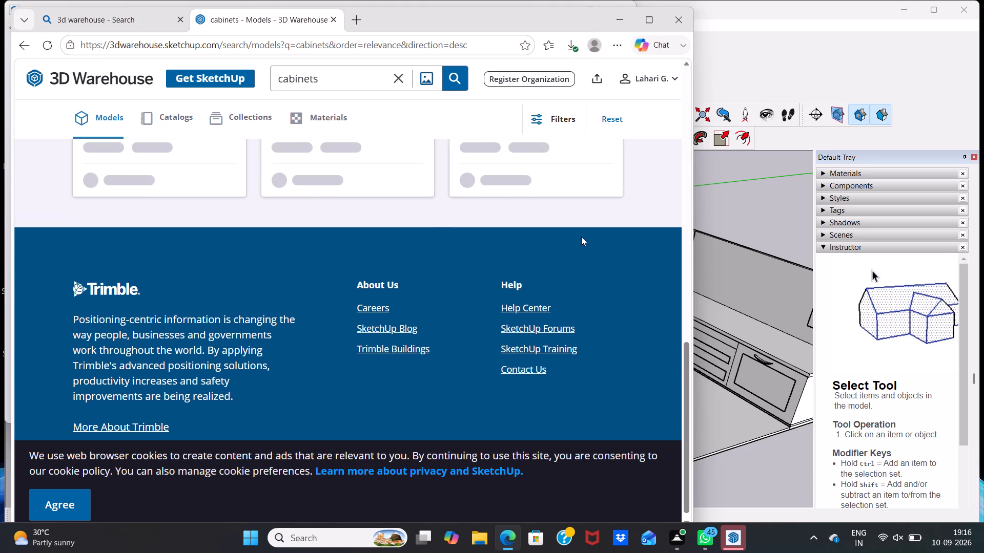
{"action": "scroll", "coordinate": [581, 237], "scroll_direction": "up", "scroll_amount": 18}
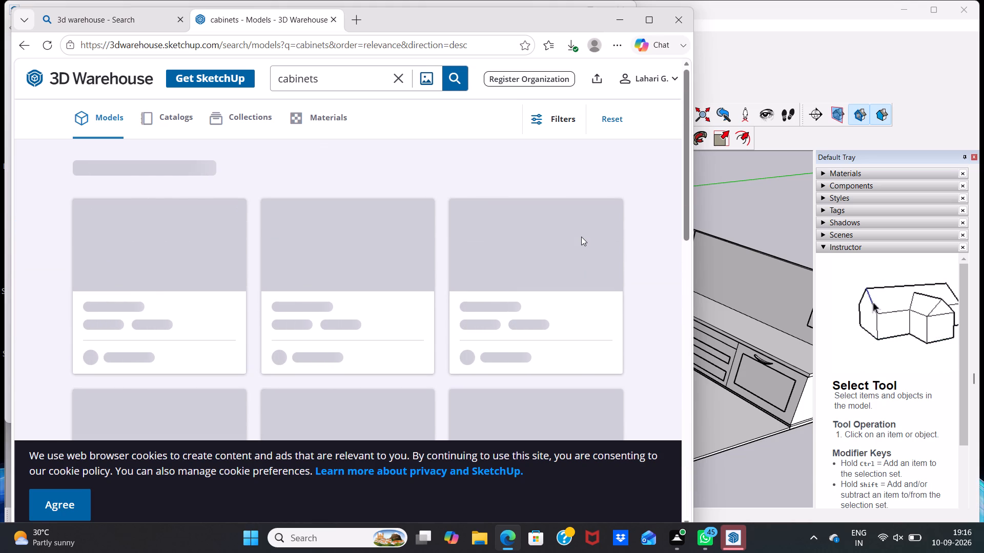
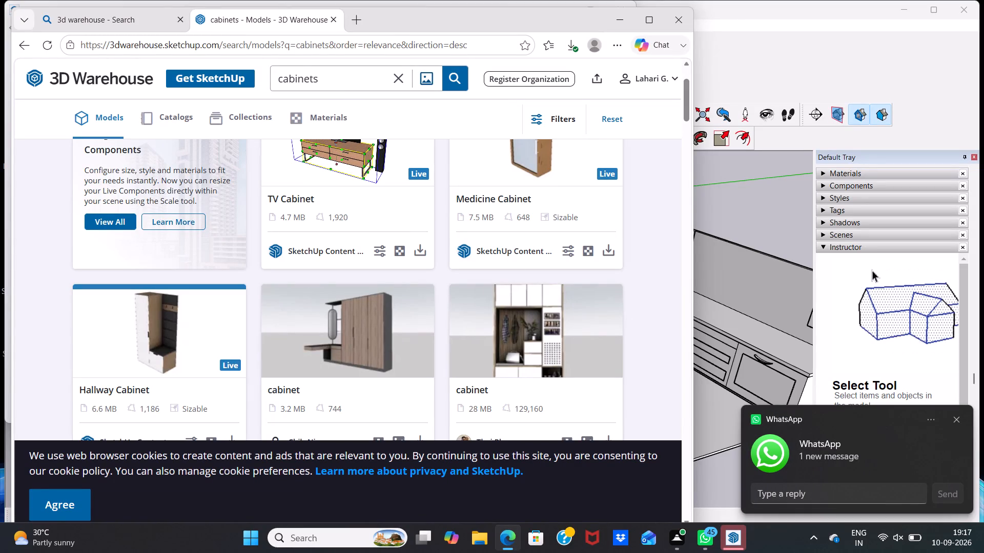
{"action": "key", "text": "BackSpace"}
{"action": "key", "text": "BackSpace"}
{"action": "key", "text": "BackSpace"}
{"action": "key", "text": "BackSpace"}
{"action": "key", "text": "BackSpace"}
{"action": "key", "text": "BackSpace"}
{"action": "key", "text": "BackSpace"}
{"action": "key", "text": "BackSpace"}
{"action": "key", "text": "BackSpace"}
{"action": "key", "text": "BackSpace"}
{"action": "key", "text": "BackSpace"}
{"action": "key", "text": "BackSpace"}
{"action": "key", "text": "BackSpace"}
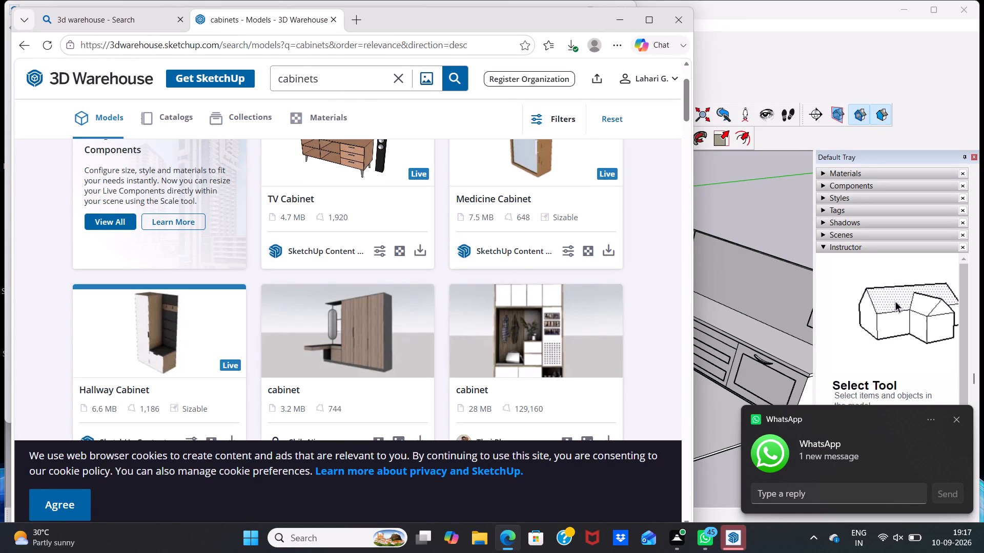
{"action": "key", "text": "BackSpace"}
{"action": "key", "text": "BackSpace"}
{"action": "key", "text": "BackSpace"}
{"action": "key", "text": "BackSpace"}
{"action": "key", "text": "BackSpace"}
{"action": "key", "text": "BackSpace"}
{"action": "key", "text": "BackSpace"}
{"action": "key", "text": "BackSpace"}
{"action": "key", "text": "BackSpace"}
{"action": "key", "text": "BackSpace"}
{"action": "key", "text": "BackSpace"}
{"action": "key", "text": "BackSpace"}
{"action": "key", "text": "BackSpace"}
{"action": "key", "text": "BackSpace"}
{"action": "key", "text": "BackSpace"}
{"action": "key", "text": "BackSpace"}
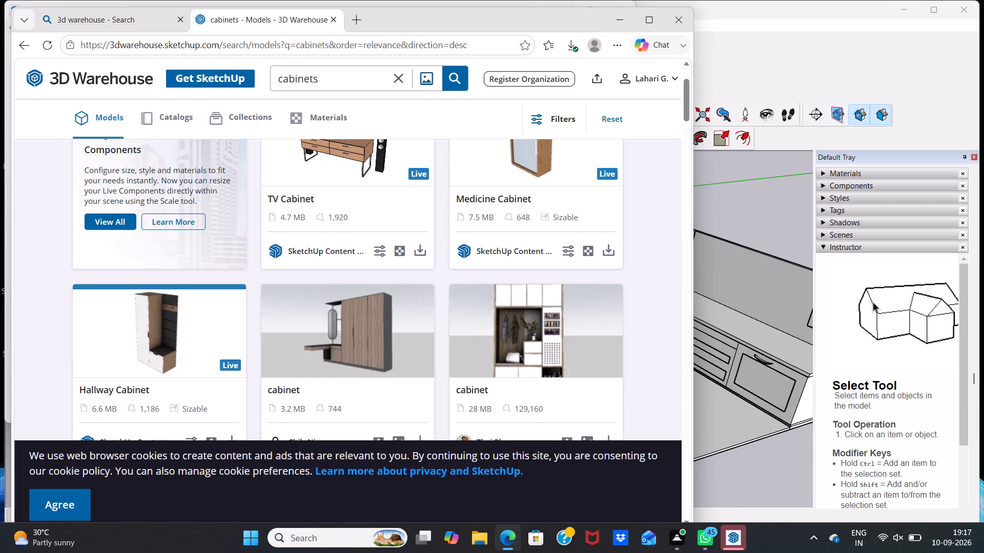
Replace the cabinets search with a model search for "window cottons".
{"action": "left_click", "coordinate": [320, 79]}
{"action": "key", "text": "BackSpace"}
{"action": "key", "text": "BackSpace"}
{"action": "key", "text": "BackSpace"}
{"action": "key", "text": "BackSpace"}
{"action": "key", "text": "BackSpace"}
{"action": "key", "text": "BackSpace"}
{"action": "key", "text": "BackSpace"}
{"action": "key", "text": "BackSpace"}
{"action": "key", "text": "BackSpace"}
{"action": "key", "text": "BackSpace"}
{"action": "key", "text": "BackSpace"}
{"action": "key", "text": "BackSpace"}
{"action": "key", "text": "BackSpace"}
{"action": "key", "text": "BackSpace"}
{"action": "key", "text": "BackSpace"}
{"action": "key", "text": "BackSpace"}
{"action": "key", "text": "BackSpace"}
{"action": "key", "text": "BackSpace"}
{"action": "key", "text": "BackSpace"}
{"action": "key", "text": "BackSpace"}
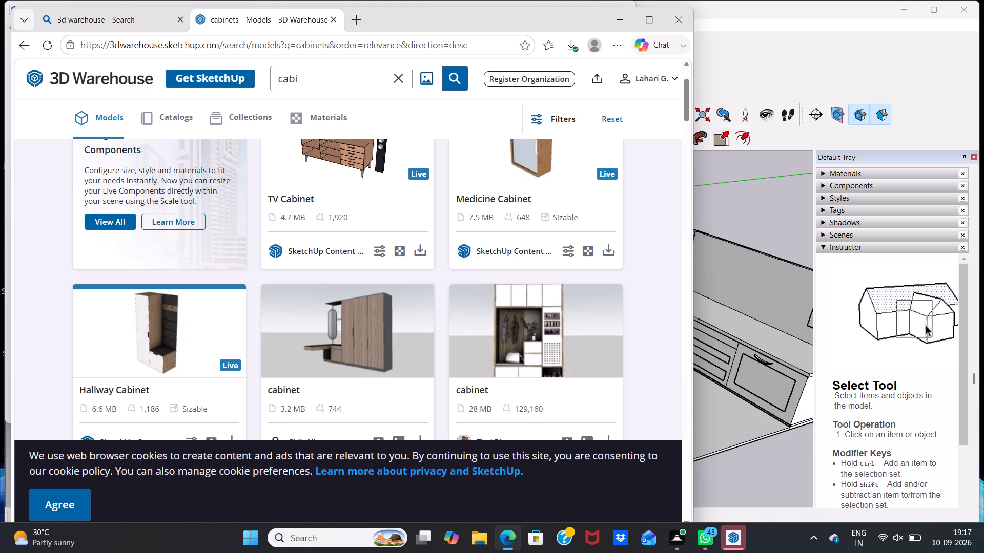
{"action": "type", "text": "door"}
{"action": "key", "text": "BackSpace"}
{"action": "key", "text": "BackSpace"}
{"action": "key", "text": "BackSpace"}
{"action": "key", "text": "BackSpace"}
{"action": "key", "text": "BackSpace"}
{"action": "key", "text": "BackSpace"}
{"action": "key", "text": "BackSpace"}
{"action": "key", "text": "BackSpace"}
{"action": "key", "text": "BackSpace"}
{"action": "key", "text": "BackSpace"}
{"action": "key", "text": "BackSpace"}
{"action": "key", "text": "BackSpace"}
{"action": "key", "text": "BackSpace"}
{"action": "key", "text": "BackSpace"}
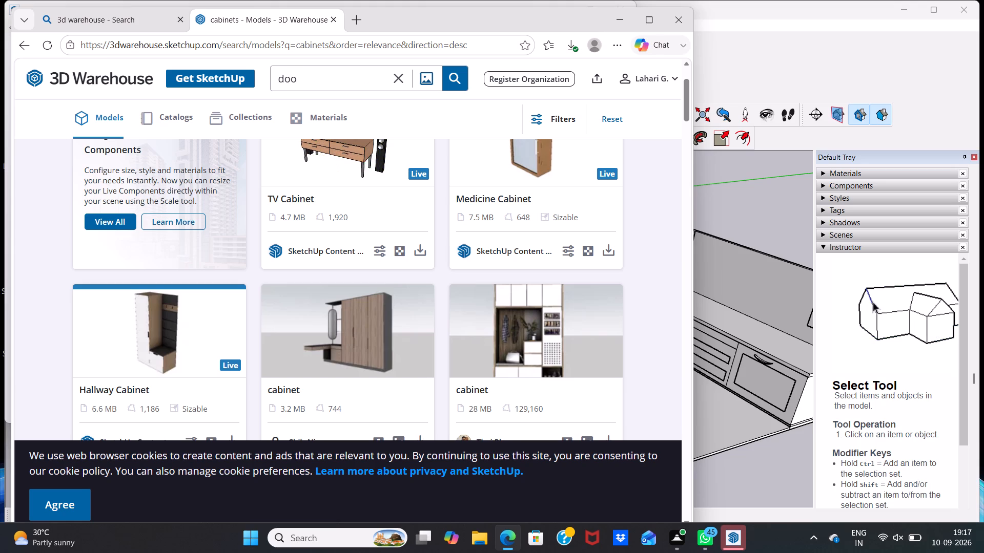
{"action": "key", "text": "w"}
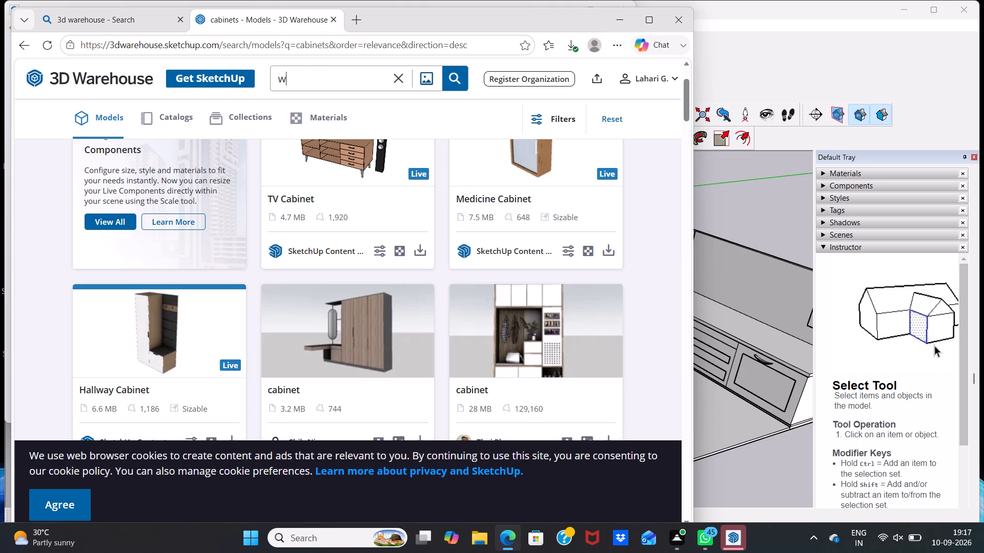
{"action": "type", "text": "indow cottons"}
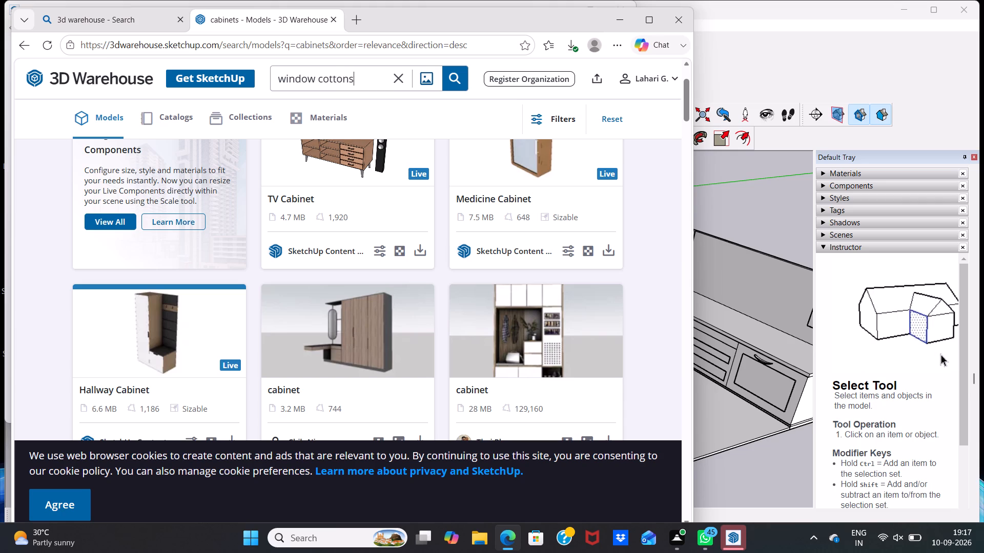
{"action": "left_click", "coordinate": [453, 76]}
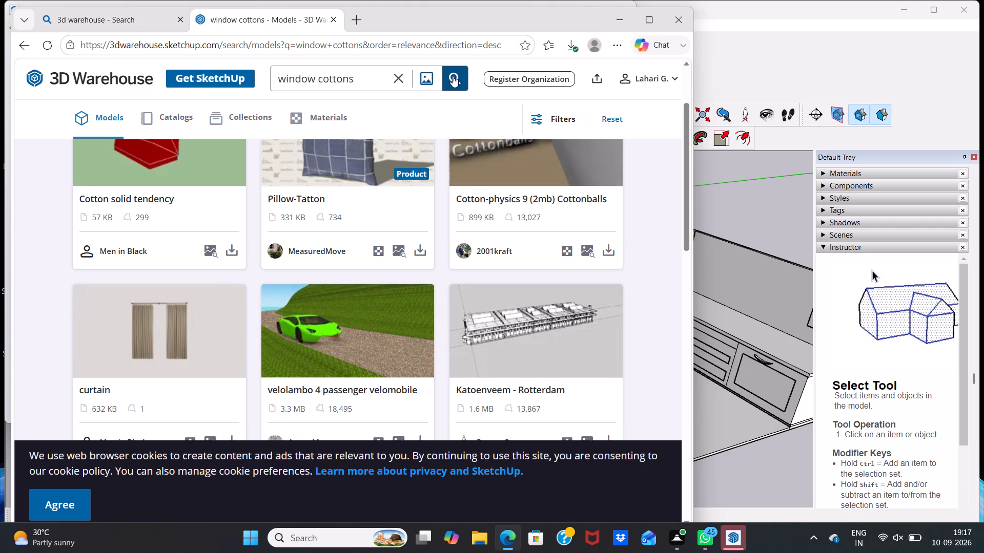
Review the window cottons results from the first row to the end of the list for a suitable curtain model.
{"action": "scroll", "coordinate": [453, 76], "scroll_direction": "down", "scroll_amount": 2}
{"action": "scroll", "coordinate": [475, 196], "scroll_direction": "up", "scroll_amount": 7}
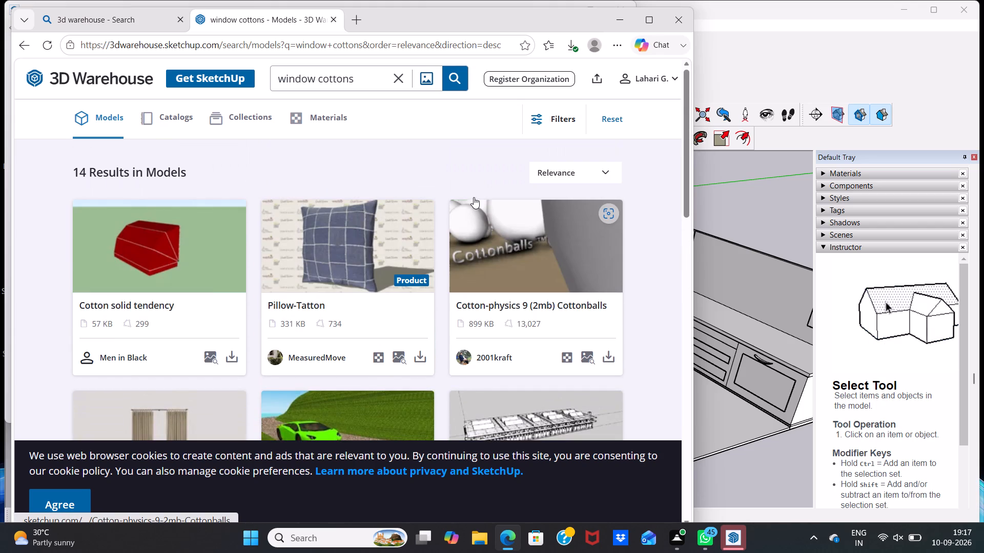
{"action": "scroll", "coordinate": [456, 203], "scroll_direction": "down", "scroll_amount": 4}
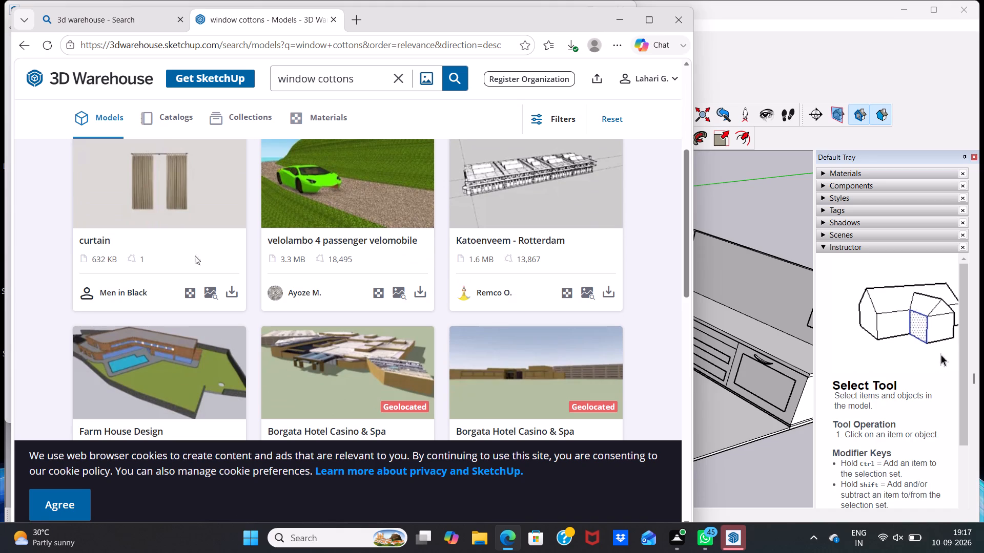
{"action": "scroll", "coordinate": [153, 239], "scroll_direction": "up", "scroll_amount": 3}
{"action": "scroll", "coordinate": [142, 249], "scroll_direction": "down", "scroll_amount": 2}
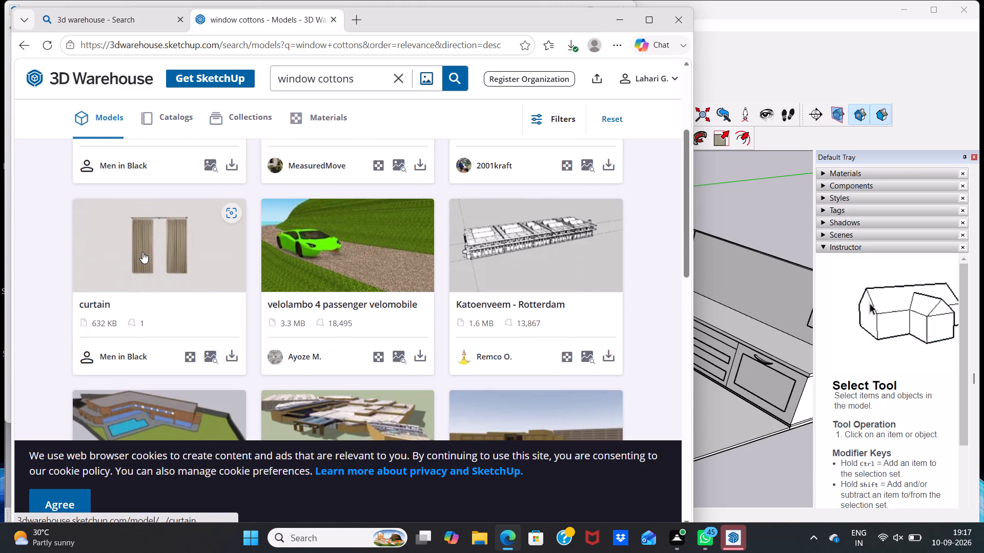
{"action": "scroll", "coordinate": [142, 252], "scroll_direction": "down", "scroll_amount": 9}
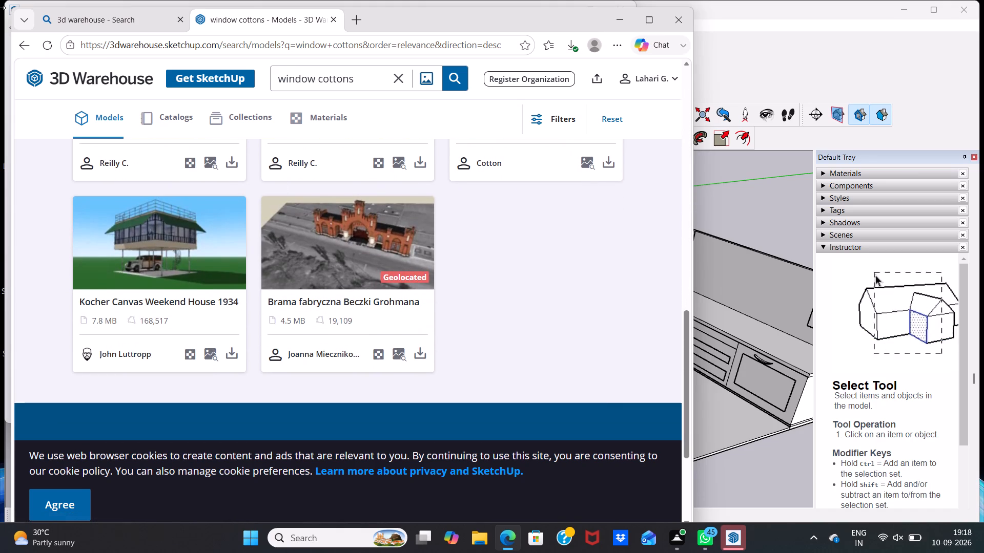
Change the model search to "window cutain" and check its results from the start.
{"action": "left_click", "coordinate": [358, 81]}
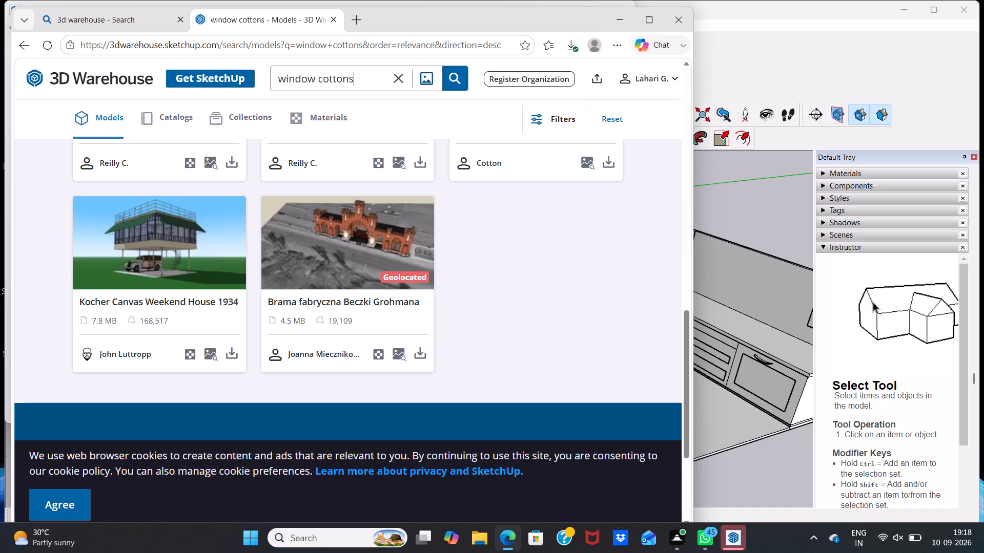
{"action": "key", "text": "BackSpace"}
{"action": "key", "text": "BackSpace"}
{"action": "key", "text": "BackSpace"}
{"action": "key", "text": "BackSpace"}
{"action": "key", "text": "BackSpace"}
{"action": "key", "text": "BackSpace"}
{"action": "key", "text": "BackSpace"}
{"action": "key", "text": "BackSpace"}
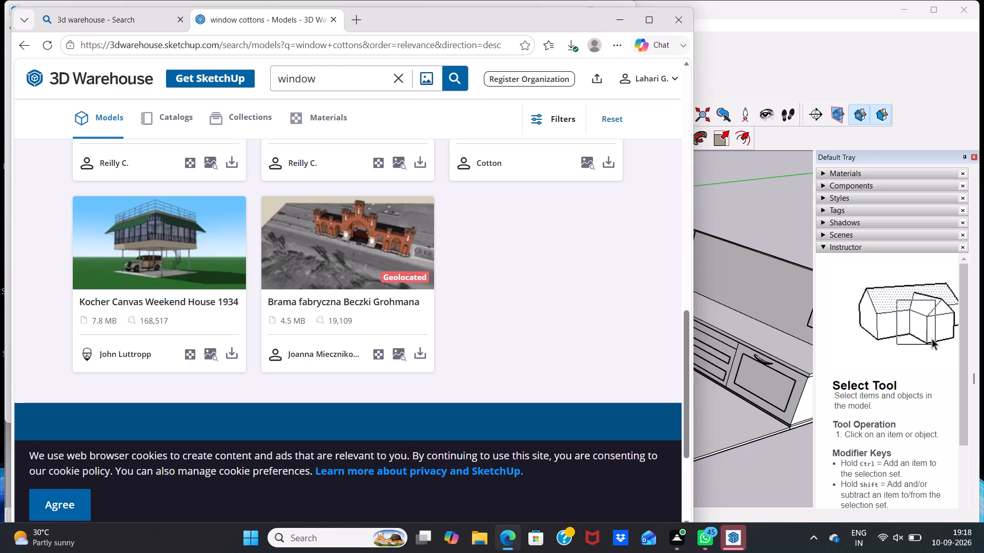
{"action": "key", "text": "space"}
{"action": "type", "text": "cutain"}
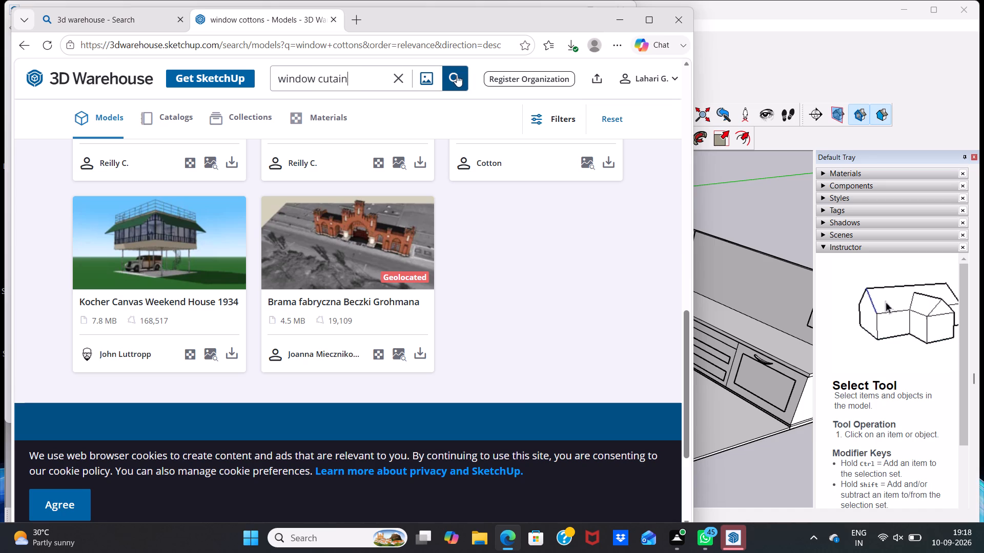
{"action": "left_click", "coordinate": [455, 75]}
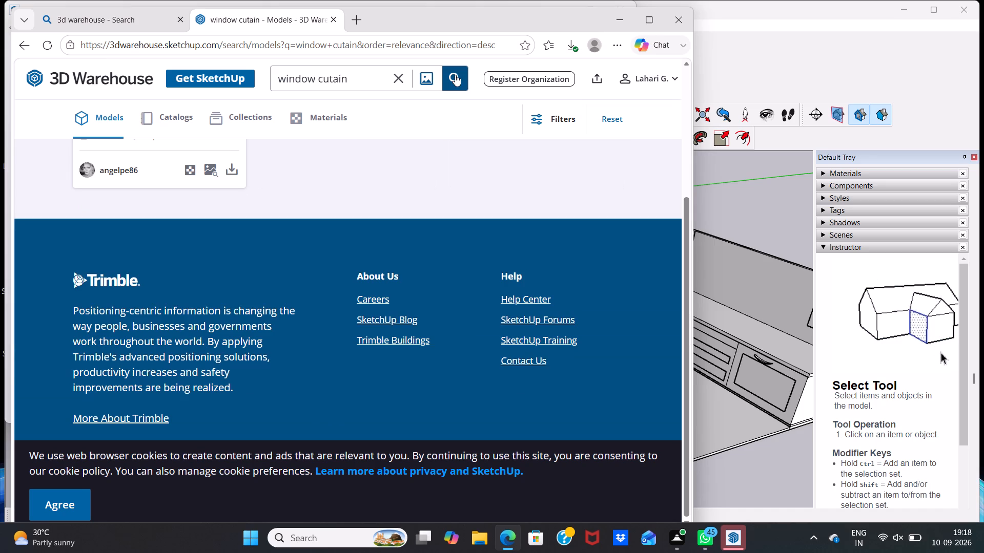
{"action": "scroll", "coordinate": [455, 75], "scroll_direction": "down", "scroll_amount": 4}
{"action": "scroll", "coordinate": [416, 157], "scroll_direction": "up", "scroll_amount": 4}
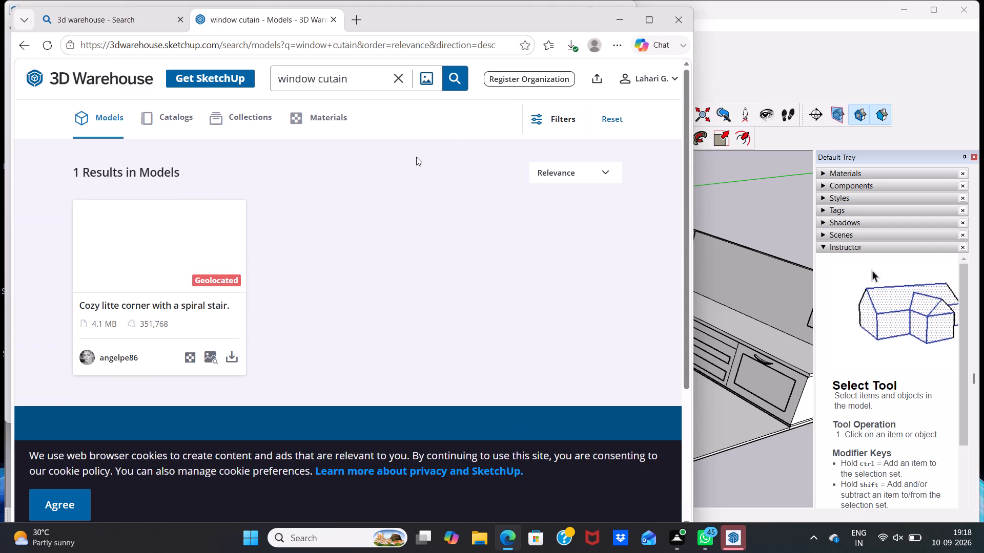
{"action": "scroll", "coordinate": [416, 157], "scroll_direction": "up", "scroll_amount": 3}
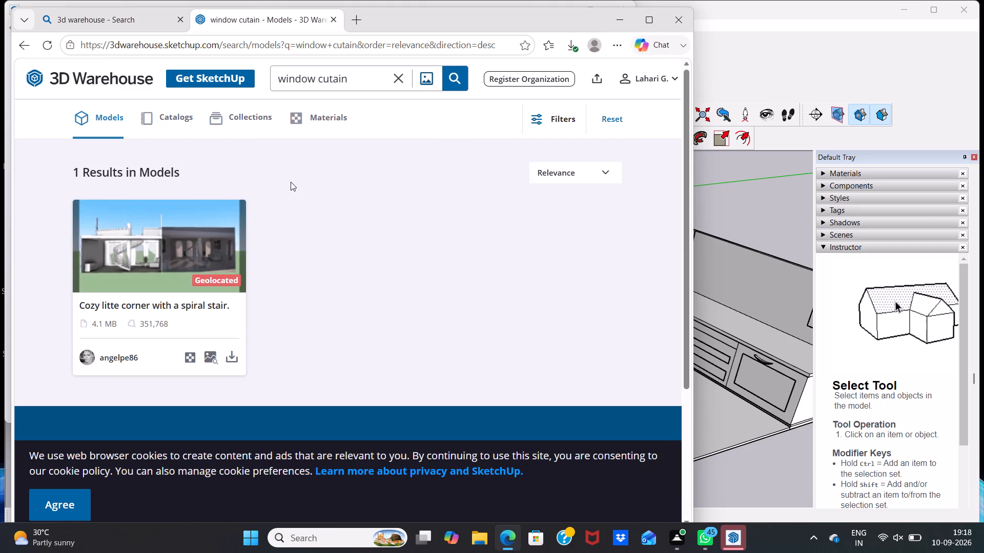
Search the models again with the term "window cutains".
{"action": "left_click", "coordinate": [350, 80]}
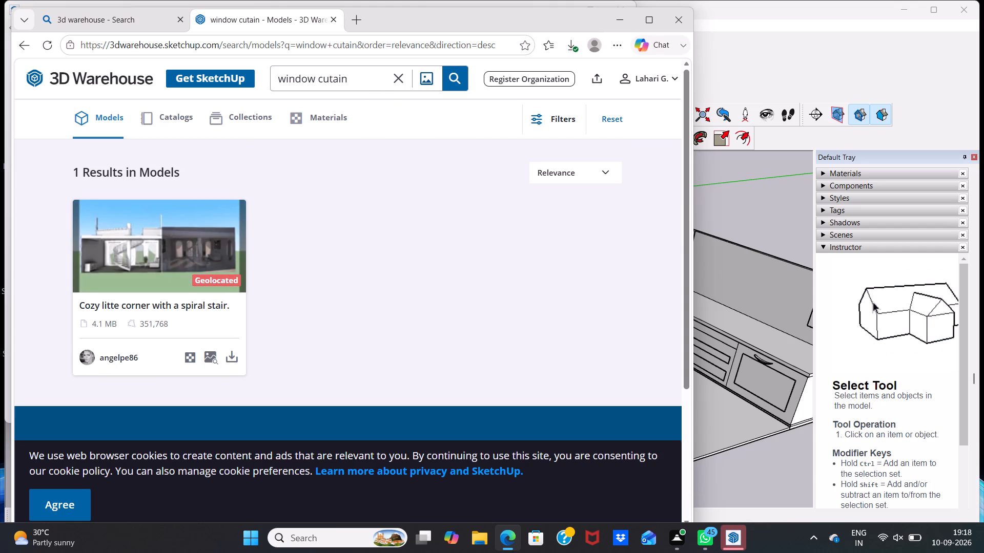
{"action": "key", "text": "s"}
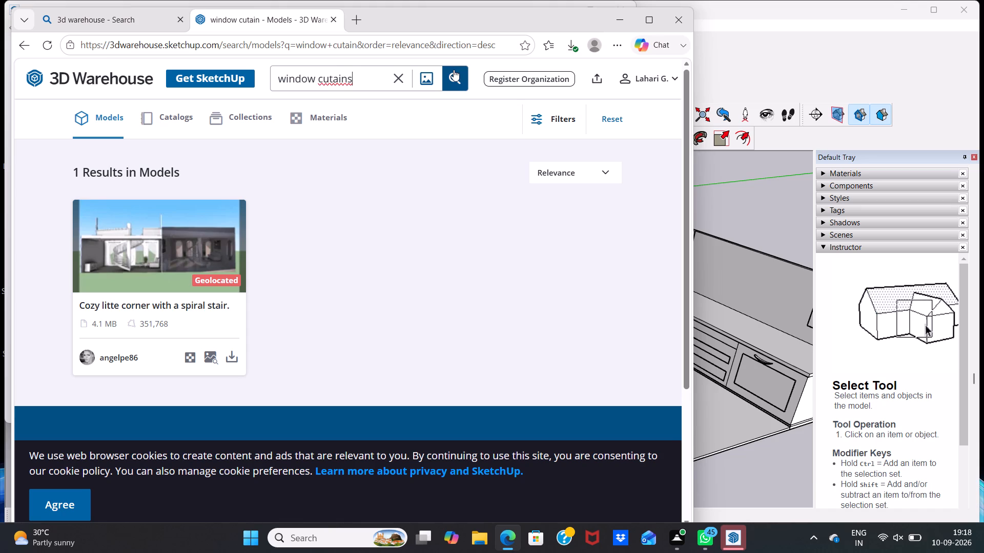
{"action": "left_click", "coordinate": [454, 70]}
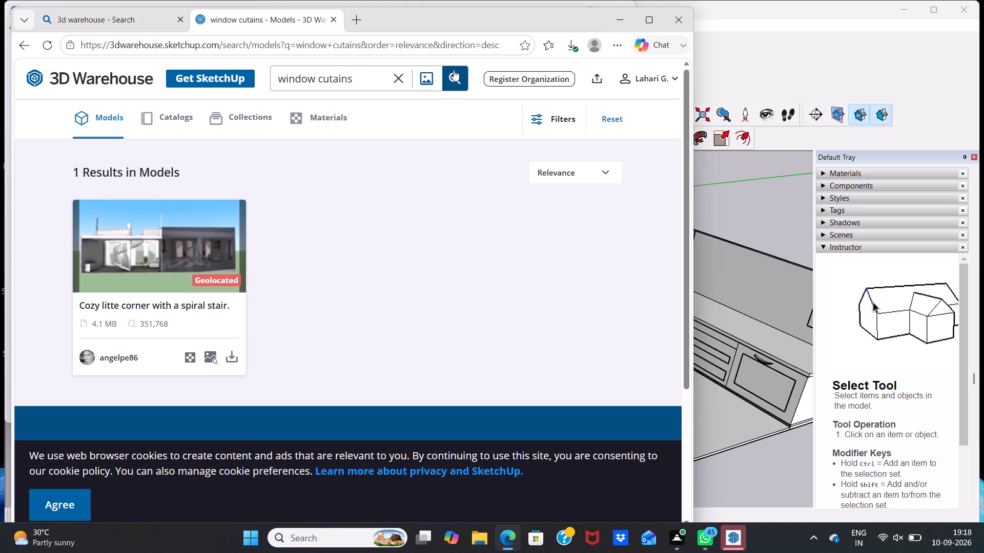
Replace the second word of the search so the models are searched for "window cotton".
{"action": "key", "text": "BackSpace"}
{"action": "key", "text": "BackSpace"}
{"action": "key", "text": "BackSpace"}
{"action": "key", "text": "BackSpace"}
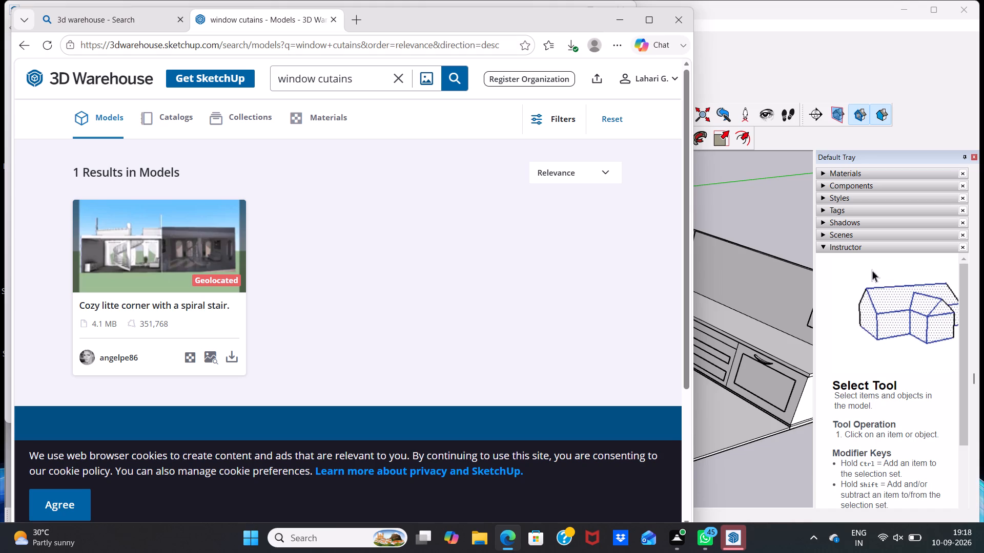
{"action": "left_click", "coordinate": [357, 80]}
{"action": "key", "text": "BackSpace"}
{"action": "key", "text": "BackSpace"}
{"action": "key", "text": "BackSpace"}
{"action": "key", "text": "BackSpace"}
{"action": "key", "text": "BackSpace"}
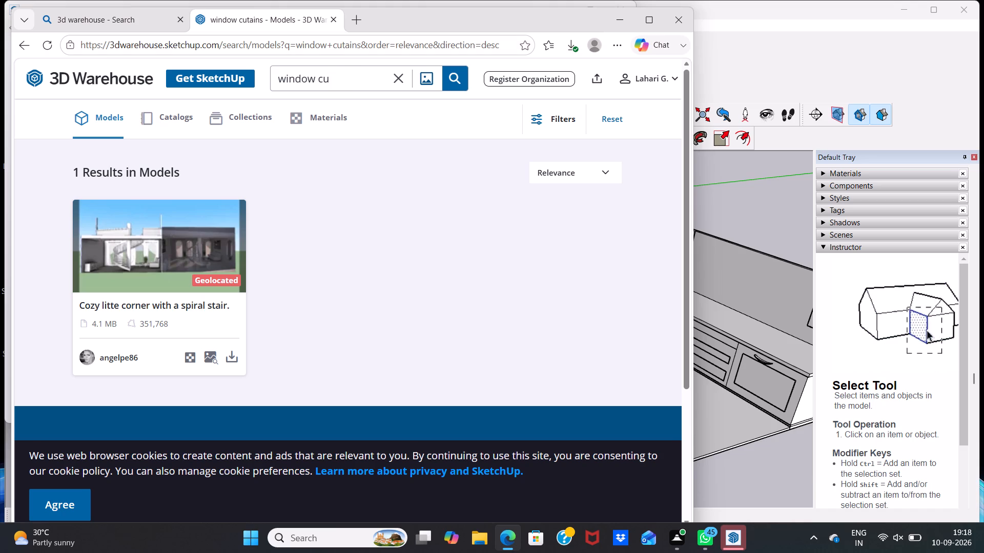
{"action": "key", "text": "r"}
{"action": "type", "text": "tan"}
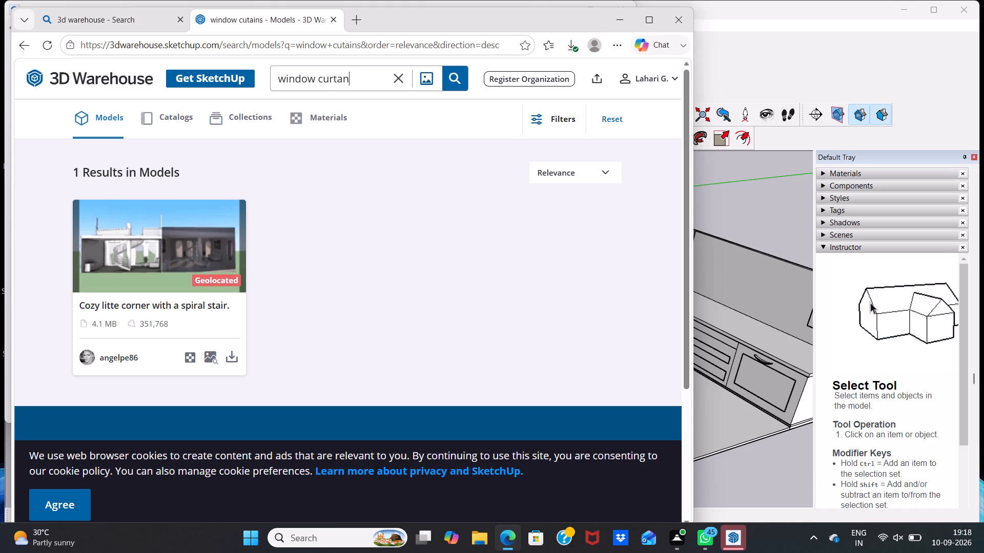
{"action": "key", "text": "BackSpace"}
{"action": "key", "text": "BackSpace"}
{"action": "key", "text": "BackSpace"}
{"action": "key", "text": "BackSpace"}
{"action": "key", "text": "BackSpace"}
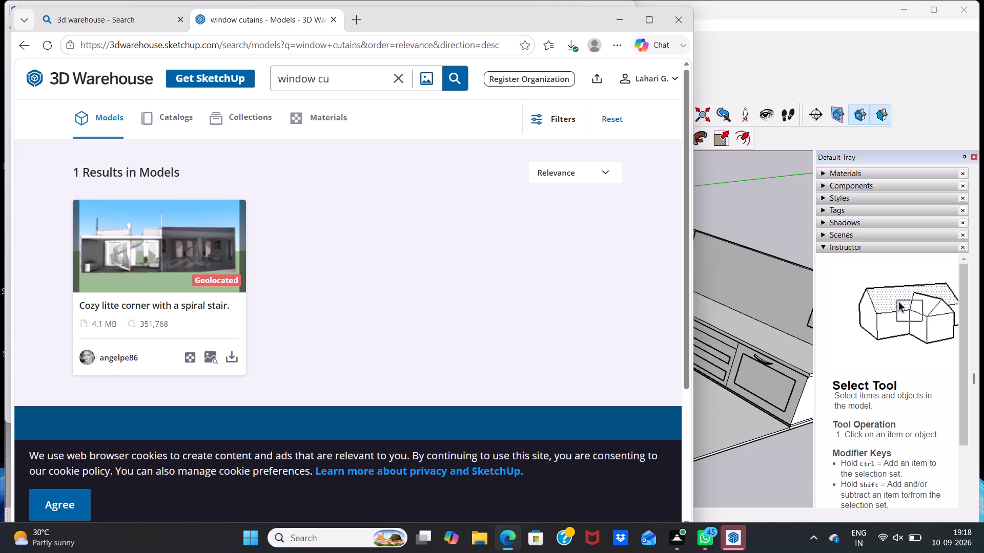
{"action": "key", "text": "BackSpace"}
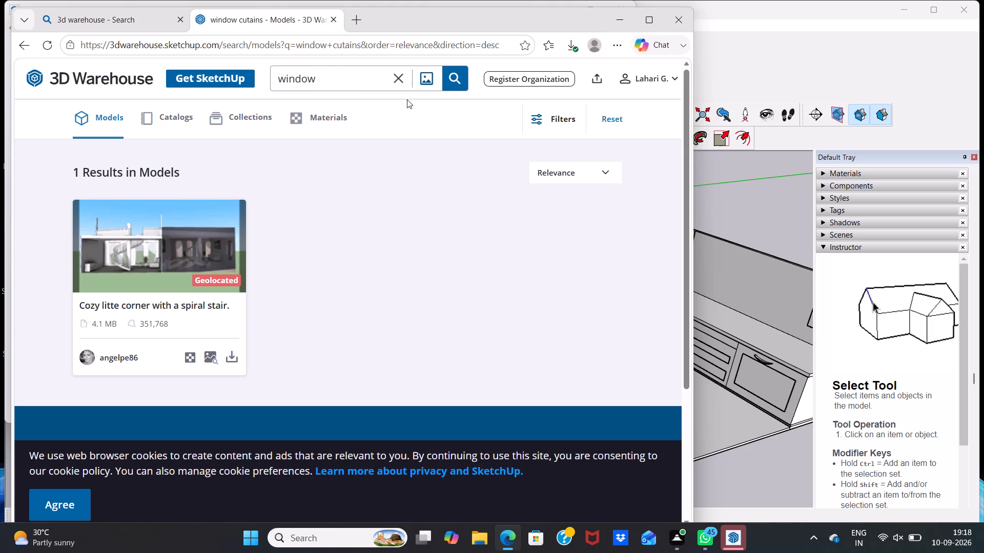
{"action": "key", "text": "space"}
{"action": "type", "text": "cotton"}
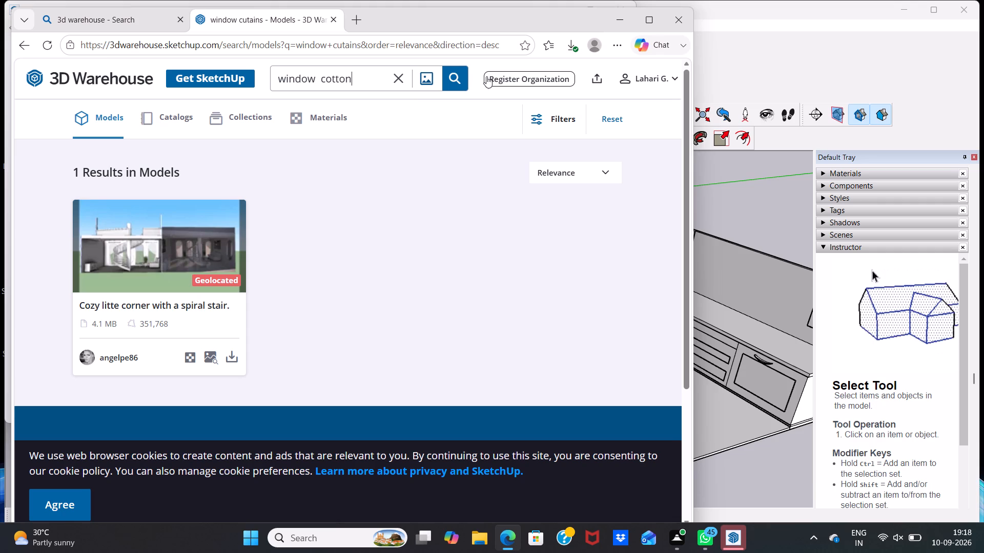
{"action": "left_click", "coordinate": [461, 79]}
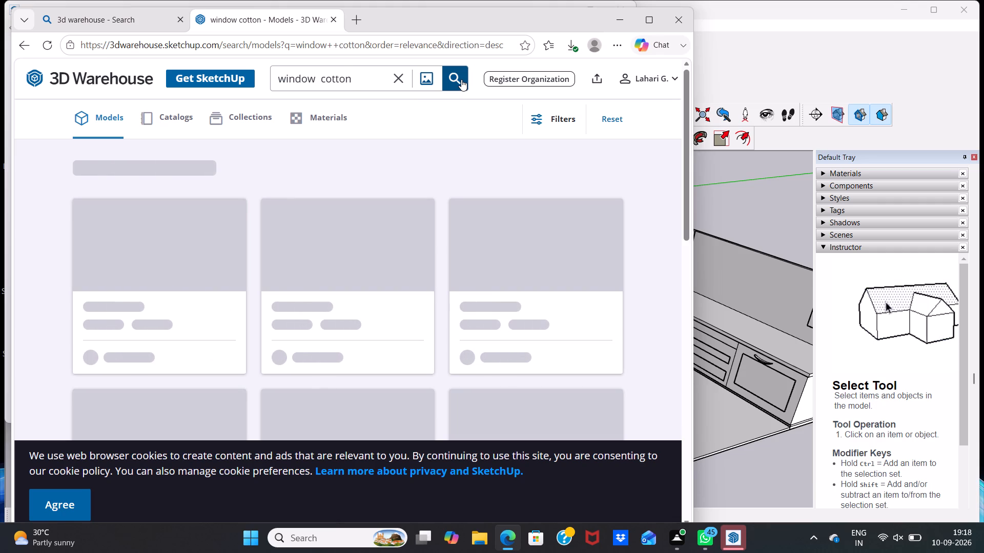
Open the 632 KB curtain model from the results and download it as a SketchUp file.
{"action": "scroll", "coordinate": [397, 330], "scroll_direction": "down", "scroll_amount": 4}
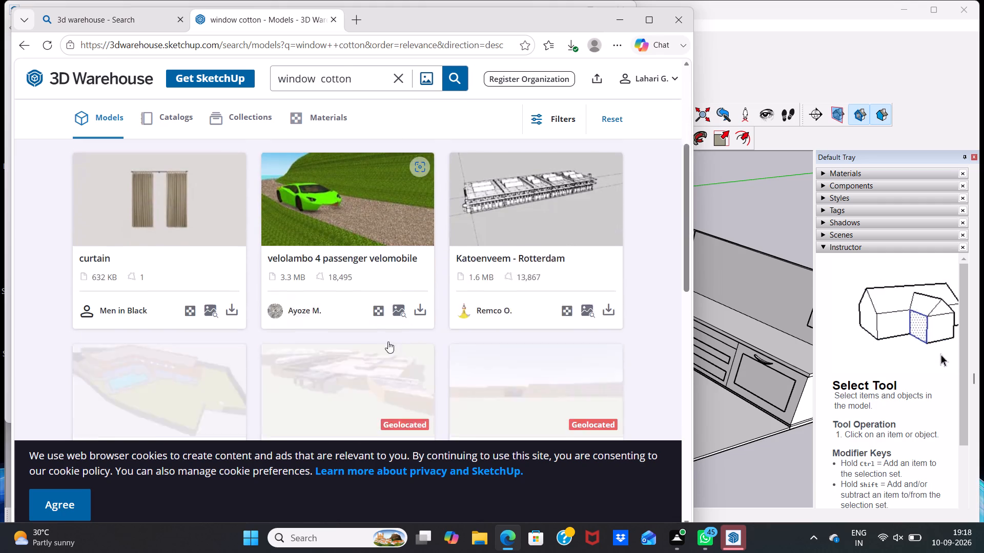
{"action": "scroll", "coordinate": [260, 237], "scroll_direction": "up", "scroll_amount": 2}
{"action": "left_click", "coordinate": [111, 313]}
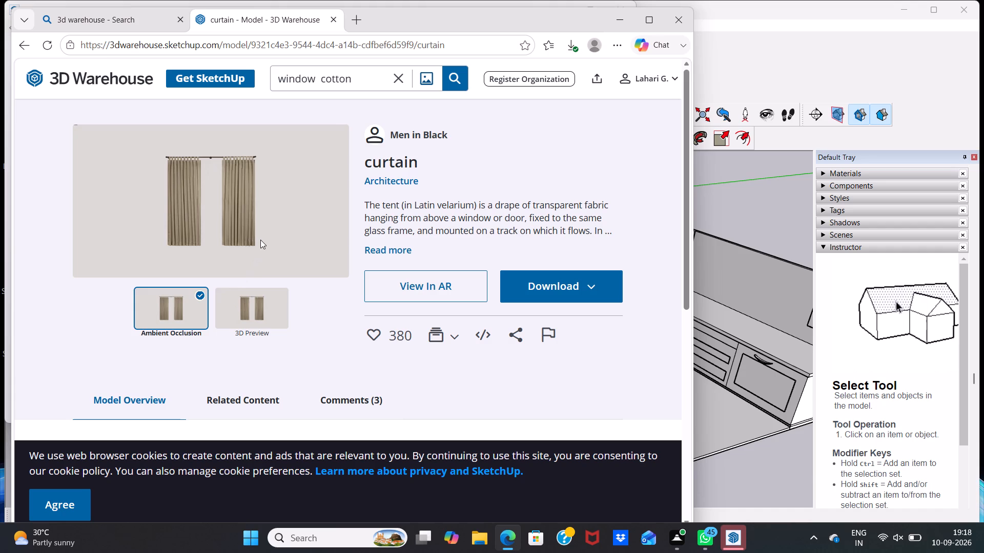
{"action": "scroll", "coordinate": [260, 240], "scroll_direction": "up", "scroll_amount": 3}
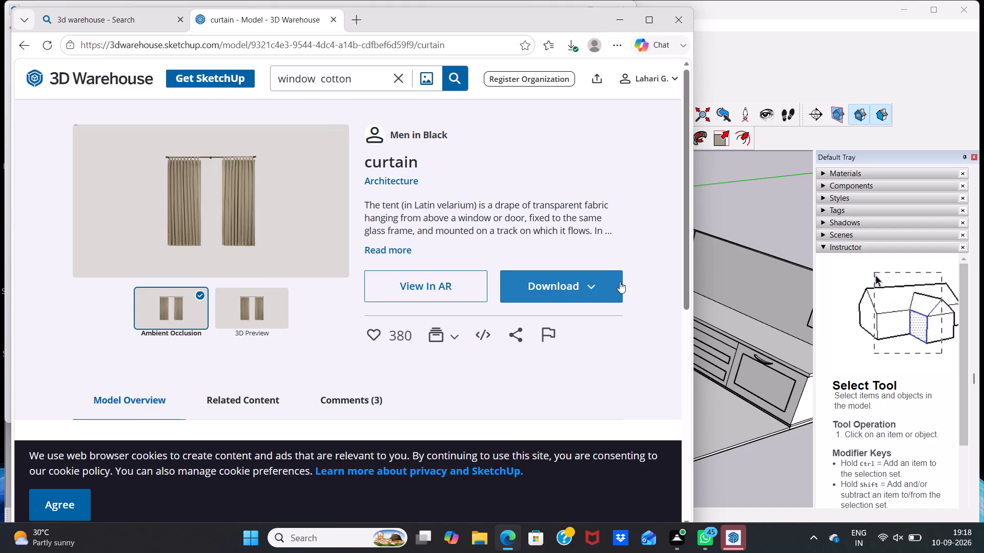
{"action": "left_click", "coordinate": [597, 291]}
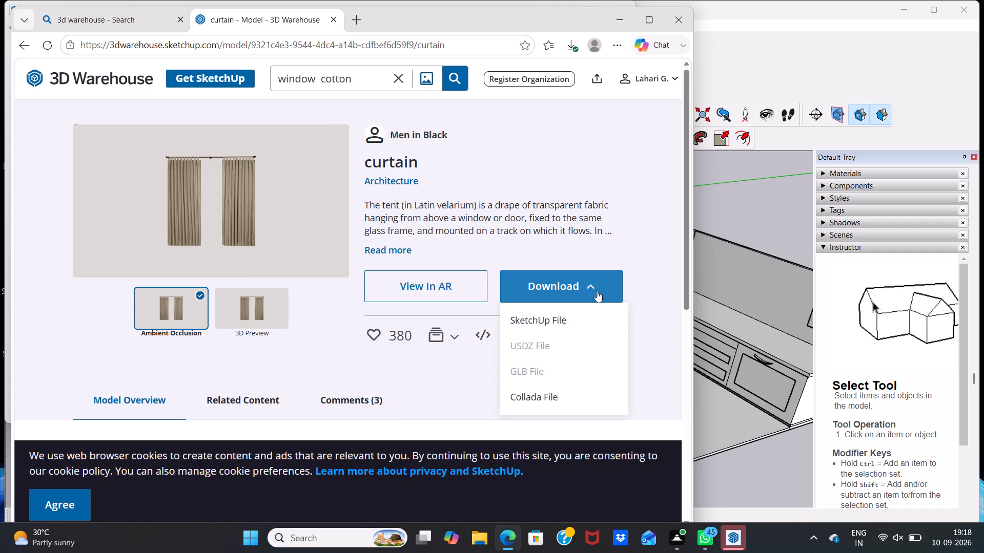
{"action": "left_click", "coordinate": [564, 322]}
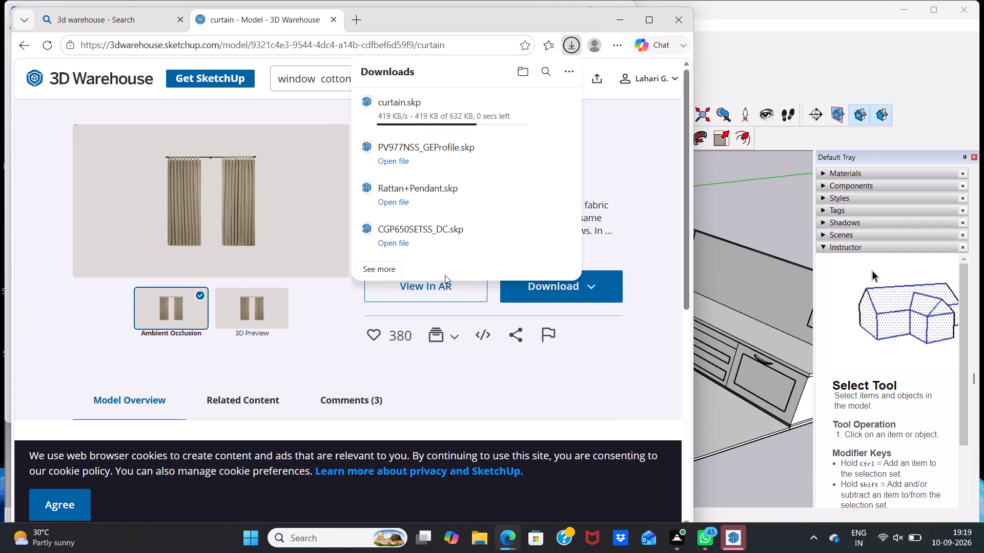
{"action": "scroll", "coordinate": [211, 145], "scroll_direction": "down", "scroll_amount": 3}
{"action": "scroll", "coordinate": [307, 56], "scroll_direction": "up", "scroll_amount": 1}
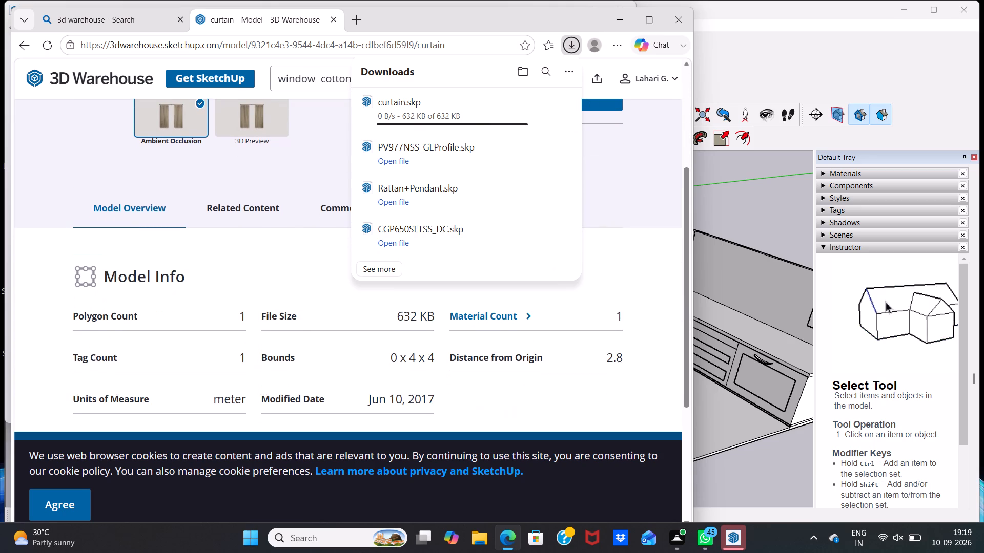
{"action": "scroll", "coordinate": [309, 78], "scroll_direction": "up", "scroll_amount": 4}
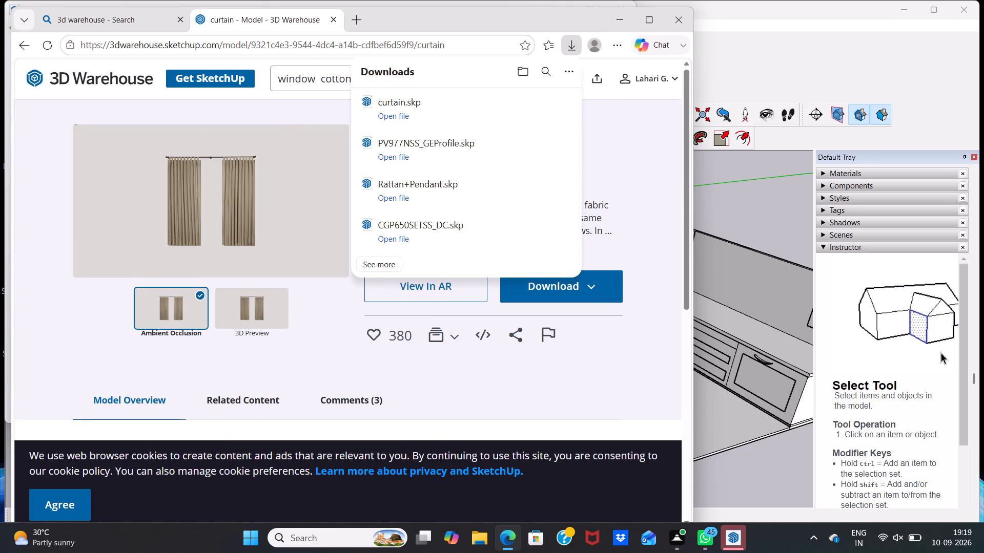
Clear the previous search term and search the models for "vegetables set".
{"action": "left_click", "coordinate": [336, 82]}
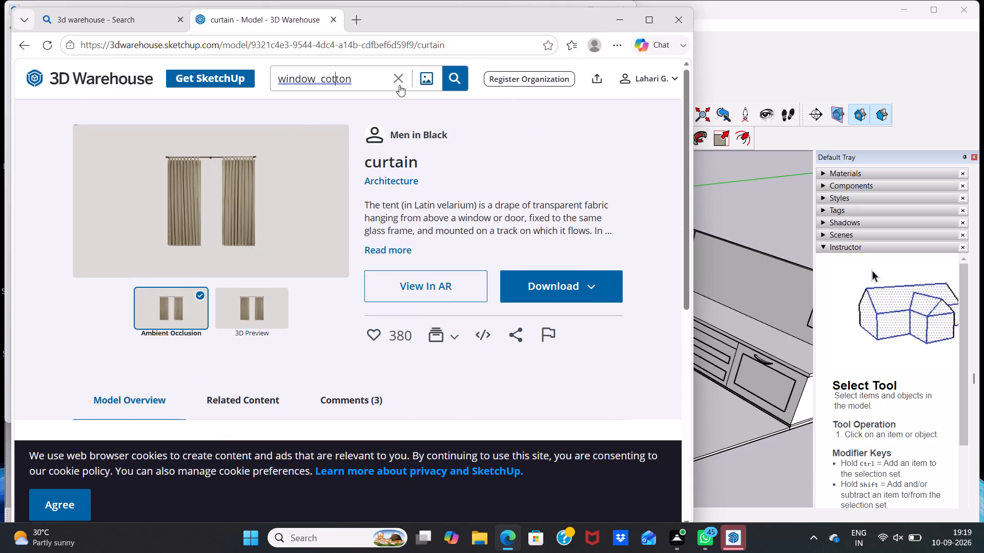
{"action": "left_click", "coordinate": [399, 74]}
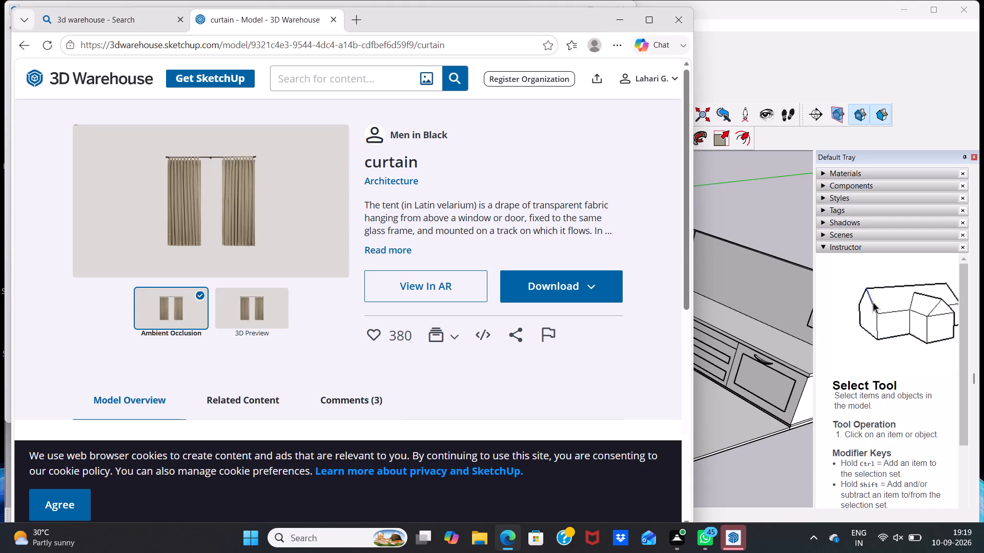
{"action": "key", "text": "v"}
{"action": "key", "text": "e"}
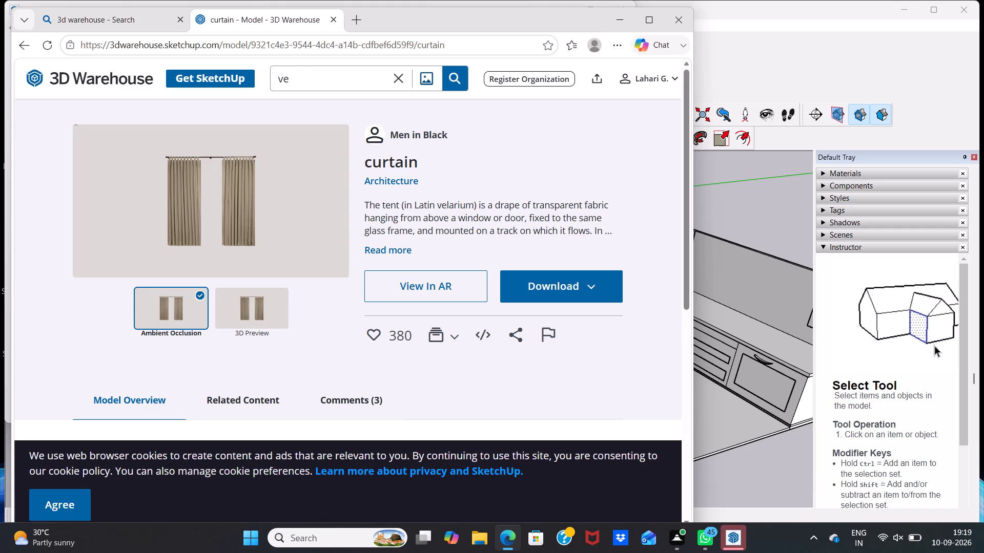
{"action": "type", "text": "getab"}
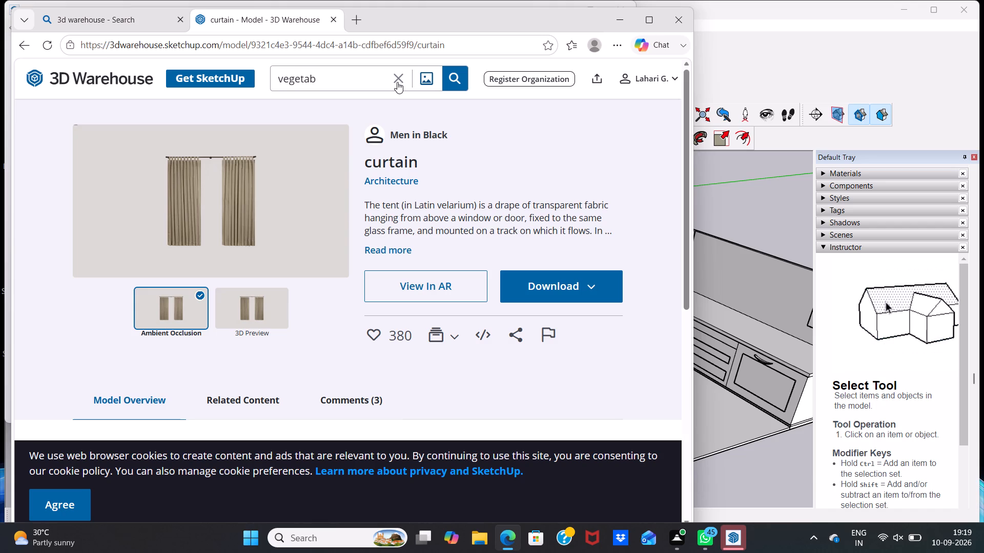
{"action": "key", "text": "l"}
{"action": "type", "text": "es"}
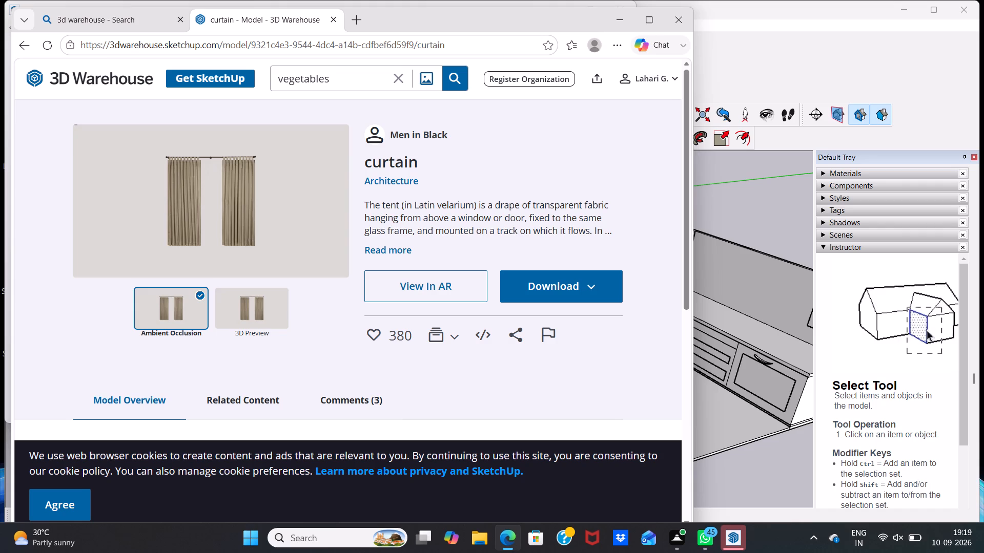
{"action": "key", "text": "space"}
{"action": "type", "text": "sey"}
{"action": "key", "text": "BackSpace"}
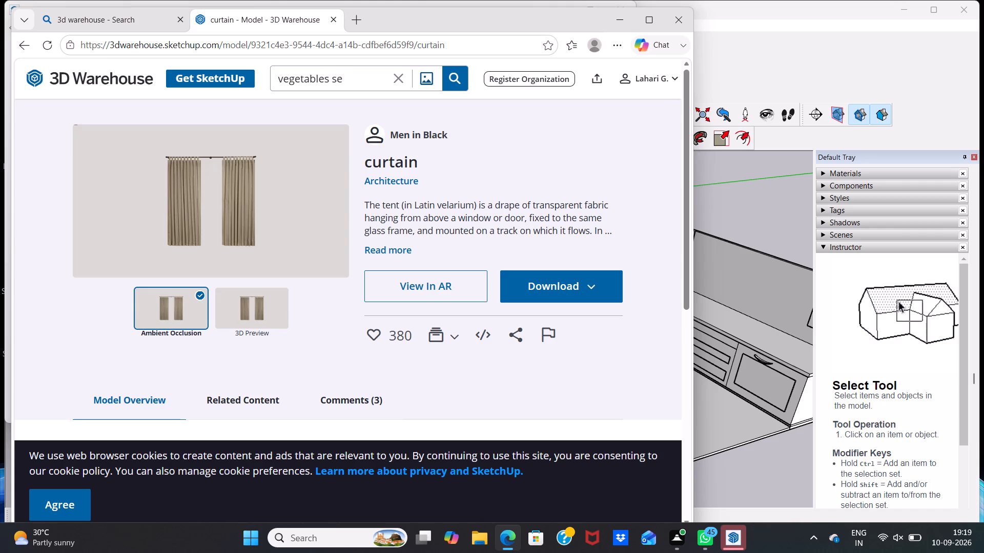
{"action": "key", "text": "t"}
{"action": "left_click", "coordinate": [462, 77]}
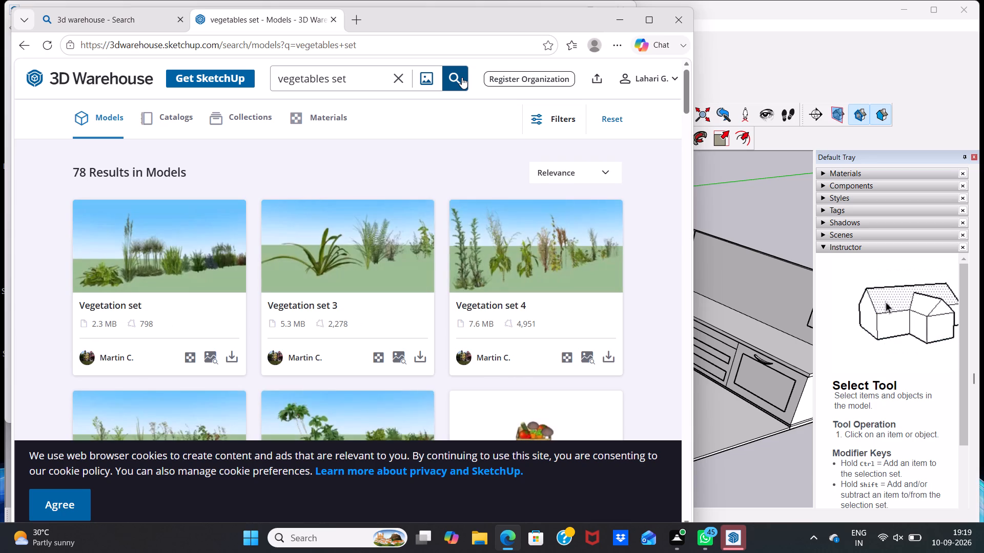
Look through the "vegetables set" results down to the end of the list for a model suited to the kitchen.
{"action": "scroll", "coordinate": [462, 77], "scroll_direction": "down", "scroll_amount": 8}
{"action": "scroll", "coordinate": [400, 199], "scroll_direction": "up", "scroll_amount": 4}
{"action": "scroll", "coordinate": [342, 227], "scroll_direction": "down", "scroll_amount": 3}
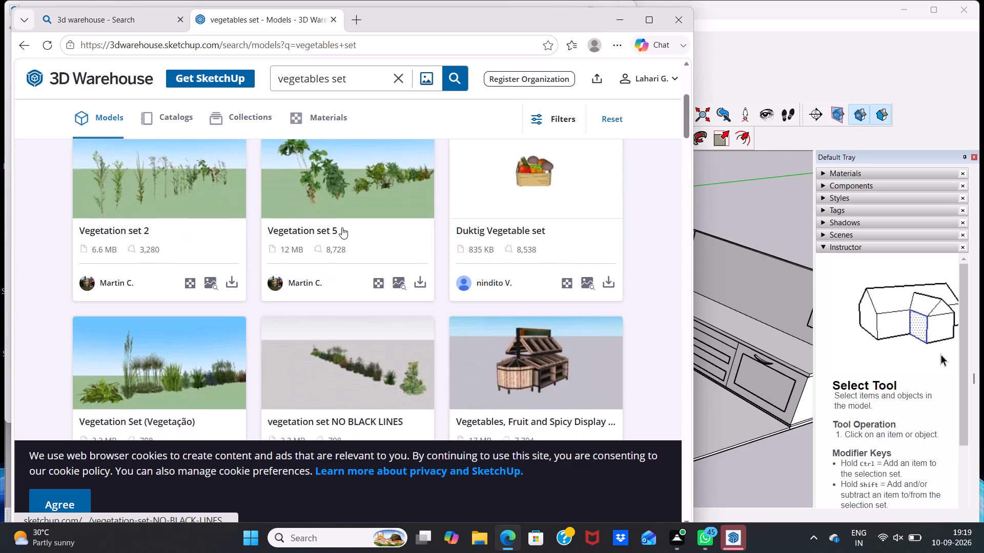
{"action": "scroll", "coordinate": [342, 227], "scroll_direction": "down", "scroll_amount": 11}
{"action": "scroll", "coordinate": [315, 261], "scroll_direction": "up", "scroll_amount": 1}
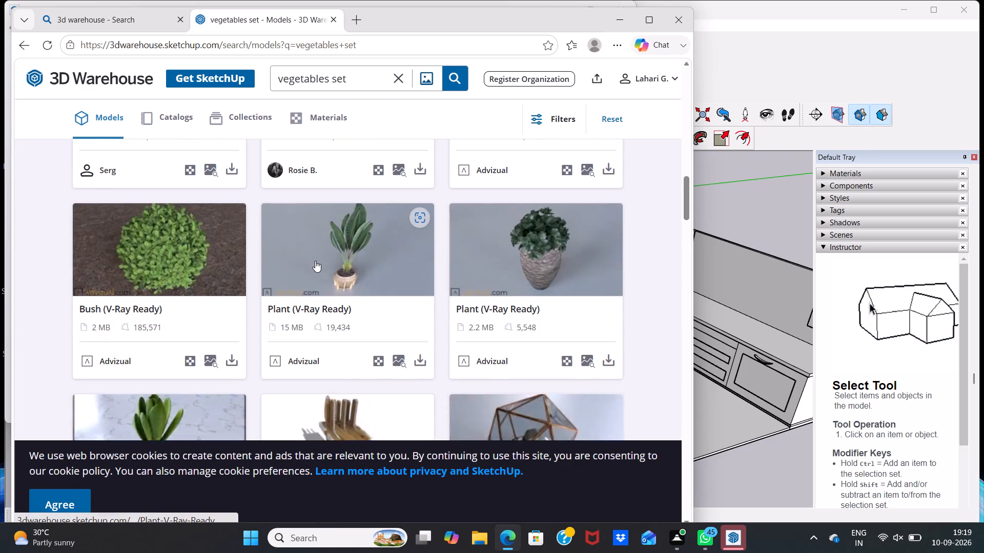
{"action": "scroll", "coordinate": [315, 261], "scroll_direction": "down", "scroll_amount": 13}
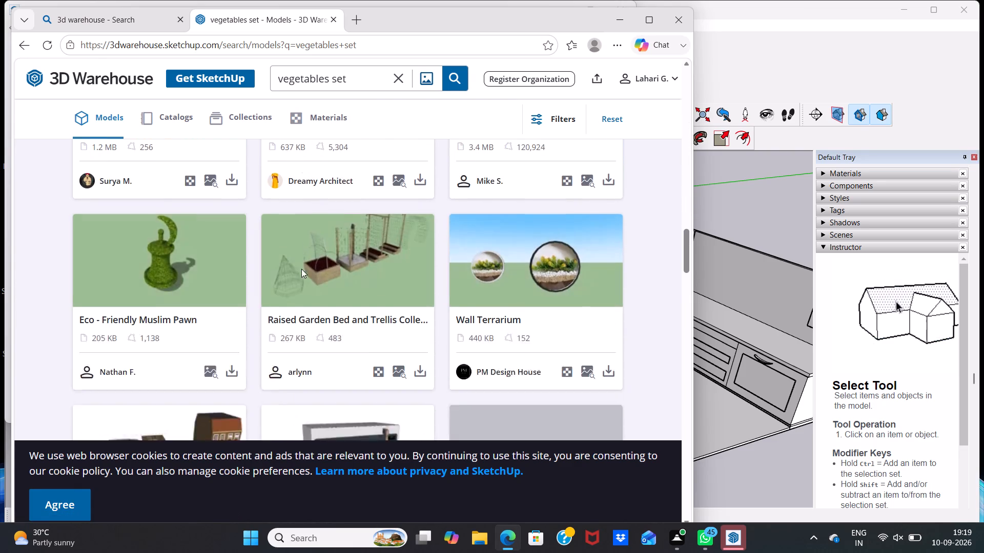
{"action": "scroll", "coordinate": [300, 271], "scroll_direction": "down", "scroll_amount": 10}
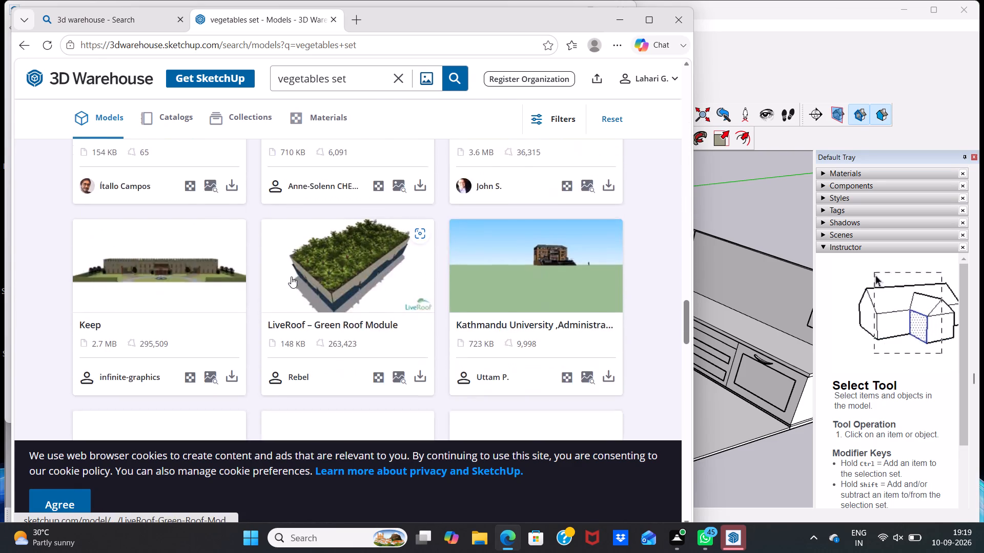
{"action": "scroll", "coordinate": [291, 276], "scroll_direction": "down", "scroll_amount": 12}
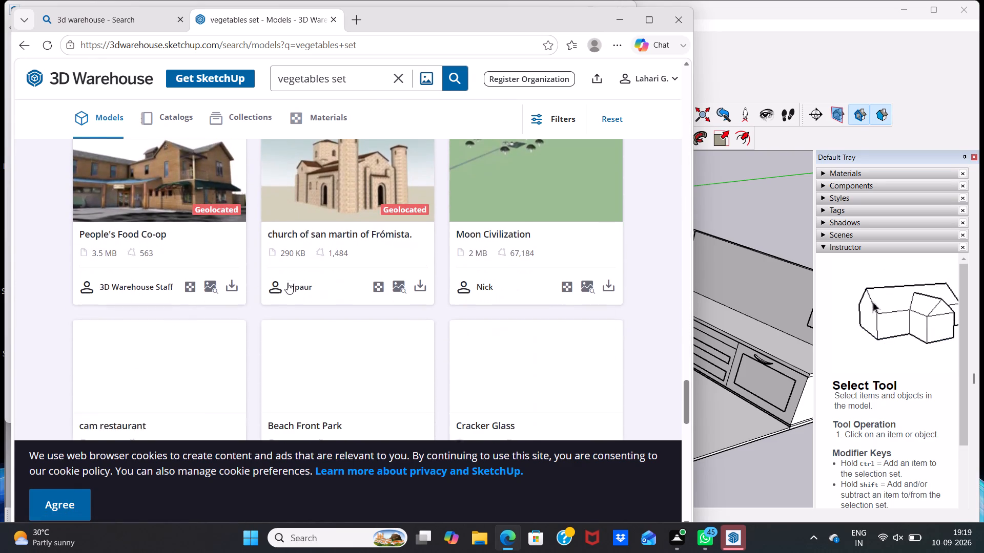
{"action": "scroll", "coordinate": [282, 290], "scroll_direction": "down", "scroll_amount": 12}
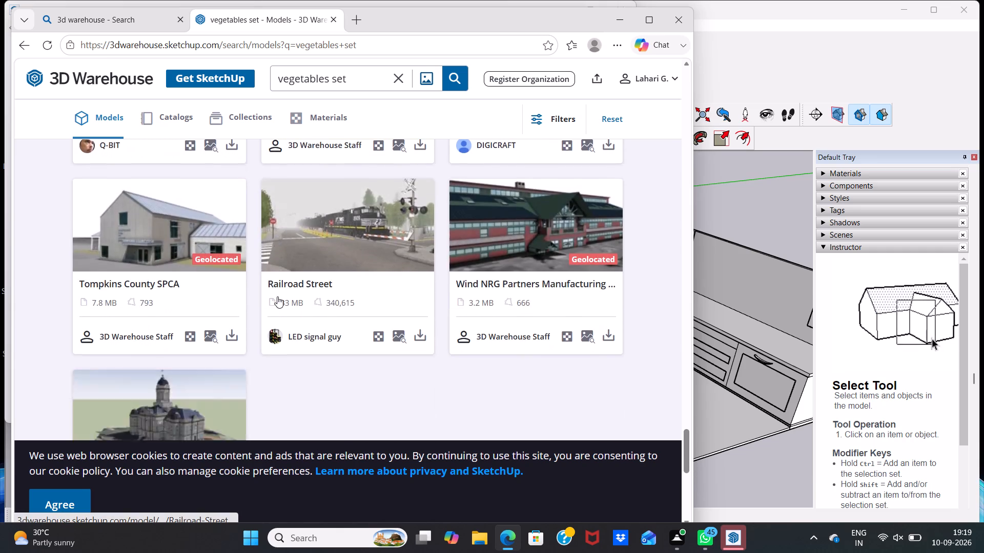
{"action": "scroll", "coordinate": [277, 296], "scroll_direction": "down", "scroll_amount": 1}
{"action": "scroll", "coordinate": [281, 282], "scroll_direction": "up", "scroll_amount": 2}
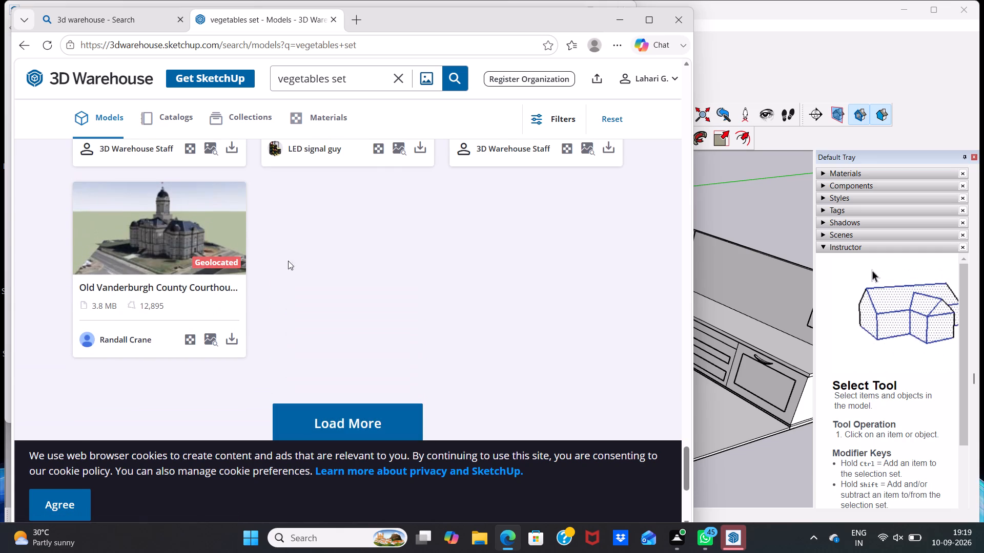
Replace the search term and search the models for "cooking set".
{"action": "left_click", "coordinate": [368, 84]}
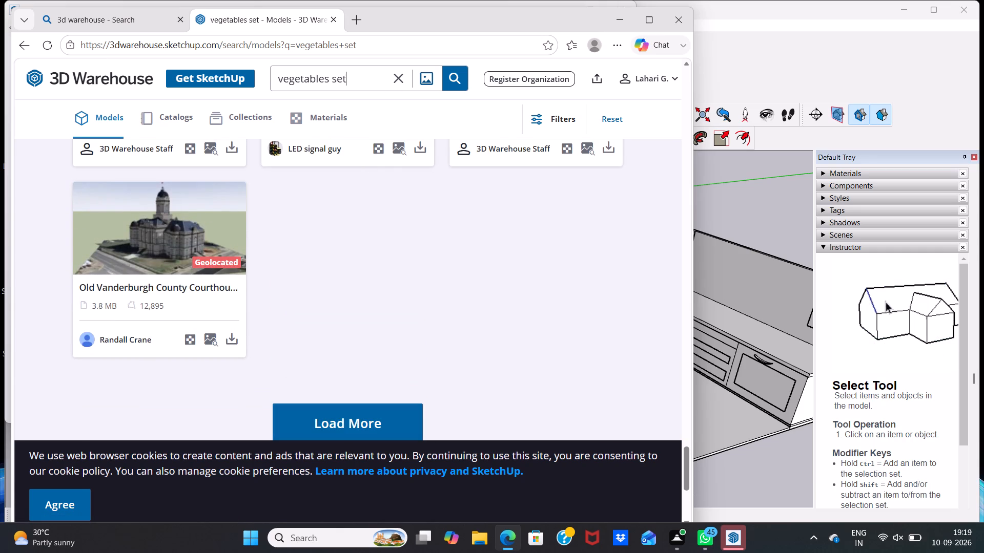
{"action": "key", "text": "BackSpace"}
{"action": "key", "text": "BackSpace"}
{"action": "key", "text": "BackSpace"}
{"action": "key", "text": "BackSpace"}
{"action": "key", "text": "BackSpace"}
{"action": "key", "text": "BackSpace"}
{"action": "key", "text": "BackSpace"}
{"action": "key", "text": "BackSpace"}
{"action": "key", "text": "BackSpace"}
{"action": "key", "text": "BackSpace"}
{"action": "key", "text": "BackSpace"}
{"action": "key", "text": "BackSpace"}
{"action": "key", "text": "BackSpace"}
{"action": "key", "text": "BackSpace"}
{"action": "key", "text": "BackSpace"}
{"action": "key", "text": "BackSpace"}
{"action": "key", "text": "BackSpace"}
{"action": "key", "text": "BackSpace"}
{"action": "key", "text": "BackSpace"}
{"action": "key", "text": "BackSpace"}
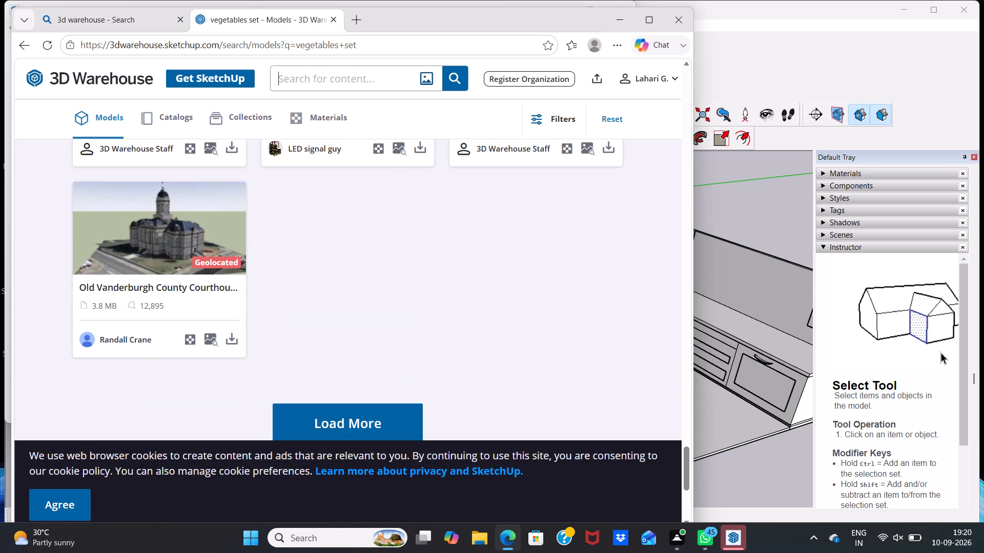
{"action": "type", "text": "cooking set"}
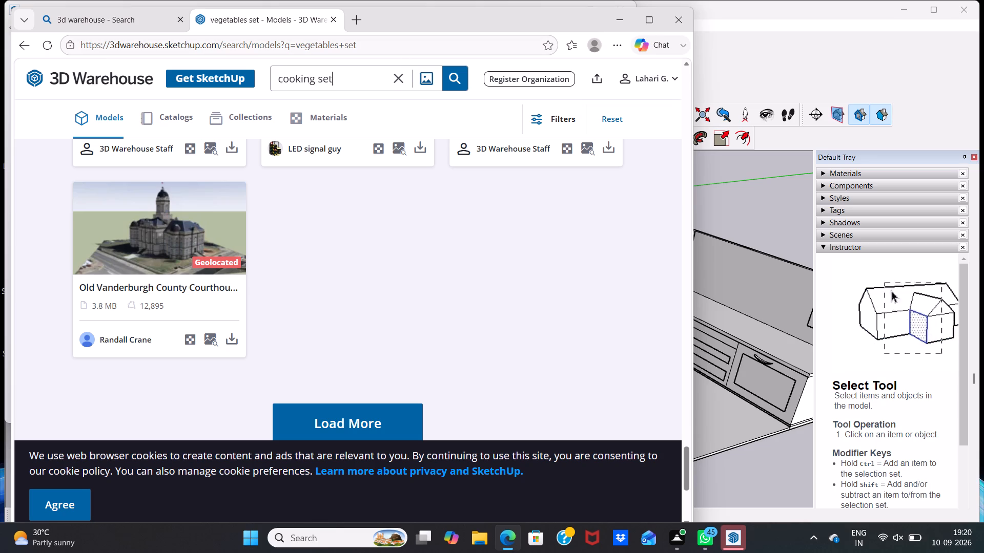
{"action": "left_click", "coordinate": [461, 76]}
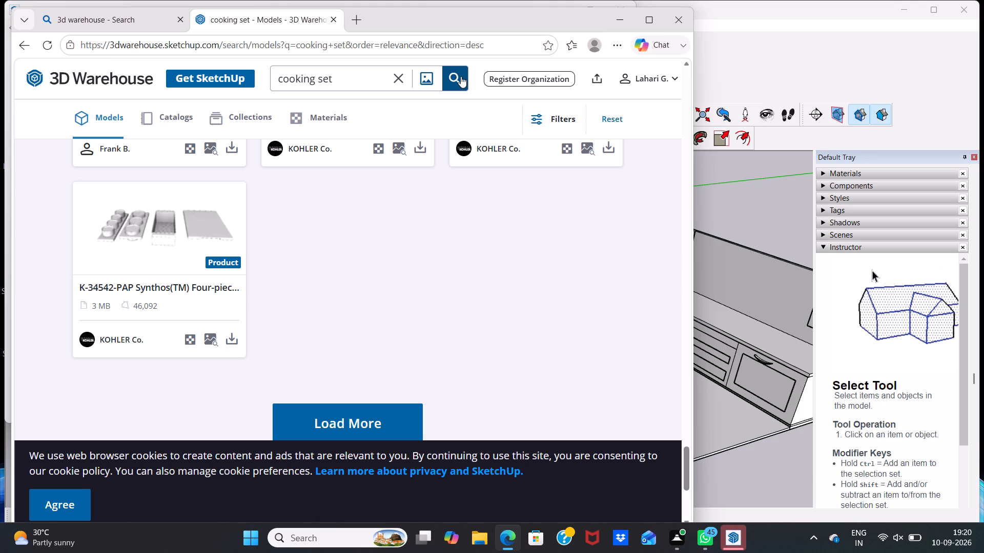
Look through the "cooking set" results from the end of the list back to the first models for suitable kitchen items.
{"action": "scroll", "coordinate": [499, 50], "scroll_direction": "down", "scroll_amount": 3}
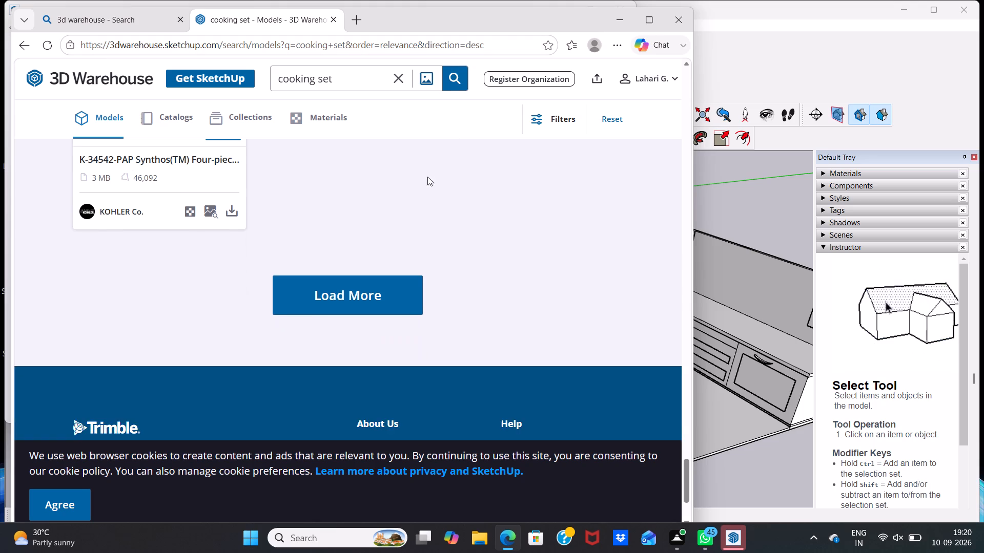
{"action": "scroll", "coordinate": [429, 165], "scroll_direction": "up", "scroll_amount": 9}
{"action": "scroll", "coordinate": [421, 171], "scroll_direction": "down", "scroll_amount": 1}
{"action": "scroll", "coordinate": [398, 193], "scroll_direction": "up", "scroll_amount": 1}
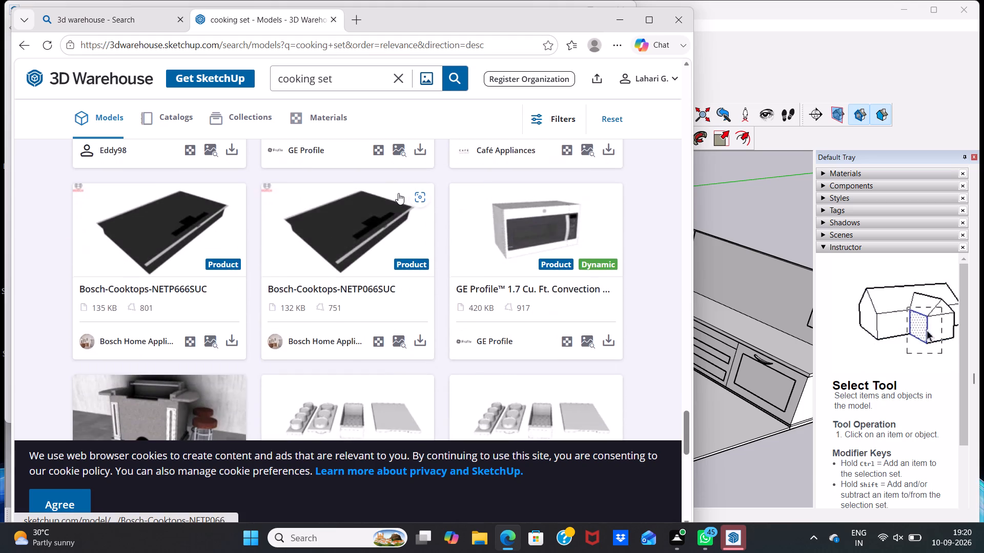
{"action": "scroll", "coordinate": [398, 193], "scroll_direction": "up", "scroll_amount": 6}
{"action": "scroll", "coordinate": [344, 205], "scroll_direction": "up", "scroll_amount": 4}
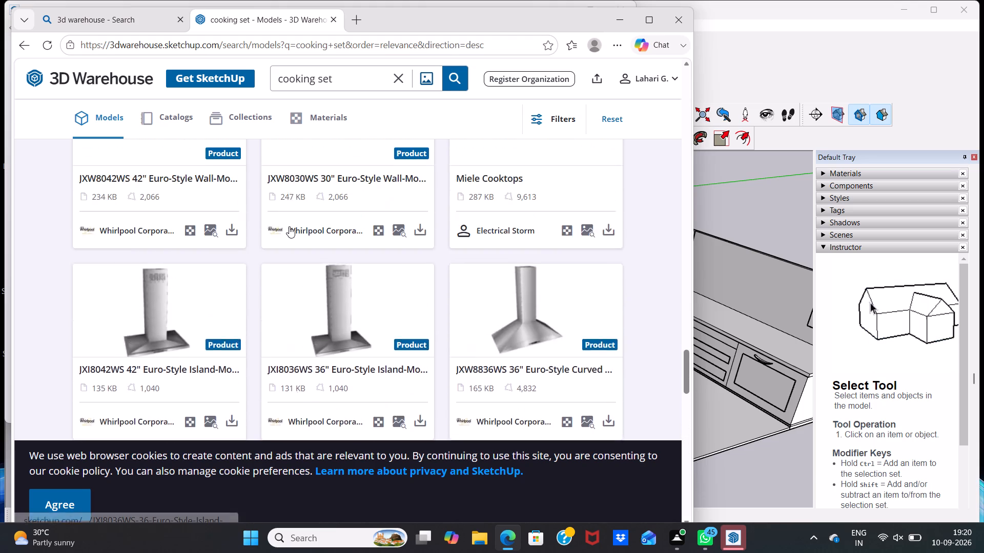
{"action": "scroll", "coordinate": [289, 226], "scroll_direction": "up", "scroll_amount": 4}
{"action": "scroll", "coordinate": [290, 226], "scroll_direction": "down", "scroll_amount": 2}
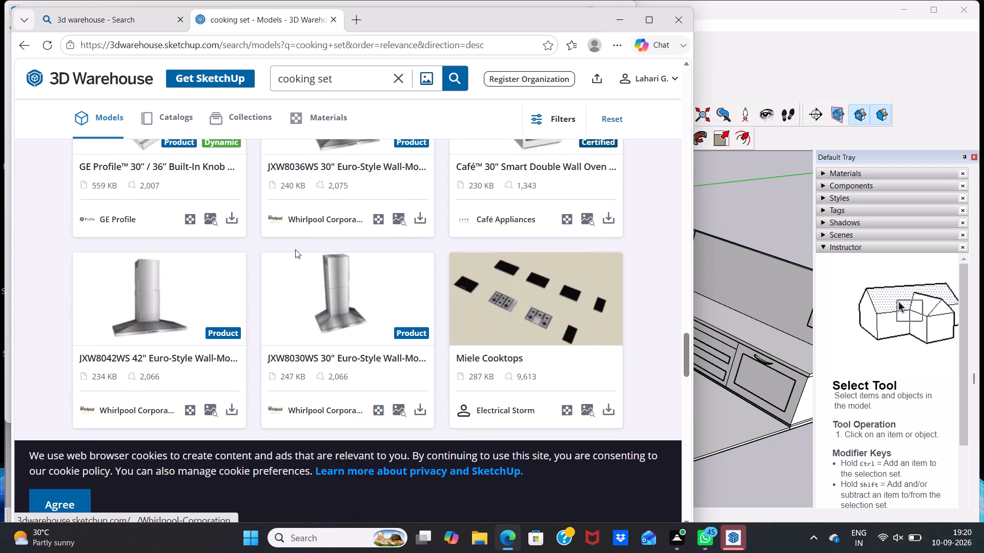
{"action": "scroll", "coordinate": [295, 249], "scroll_direction": "down", "scroll_amount": 1}
{"action": "scroll", "coordinate": [209, 267], "scroll_direction": "up", "scroll_amount": 2}
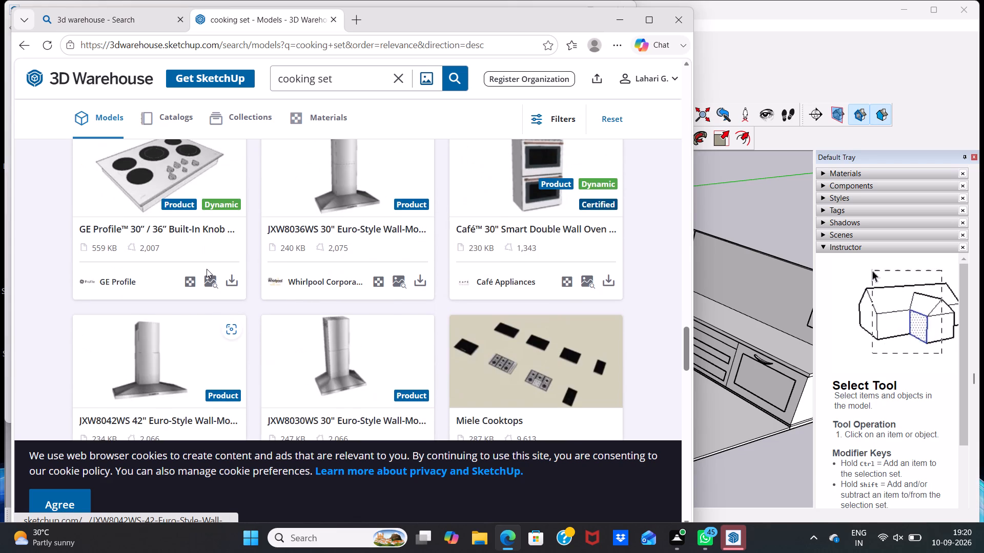
{"action": "scroll", "coordinate": [207, 269], "scroll_direction": "down", "scroll_amount": 1}
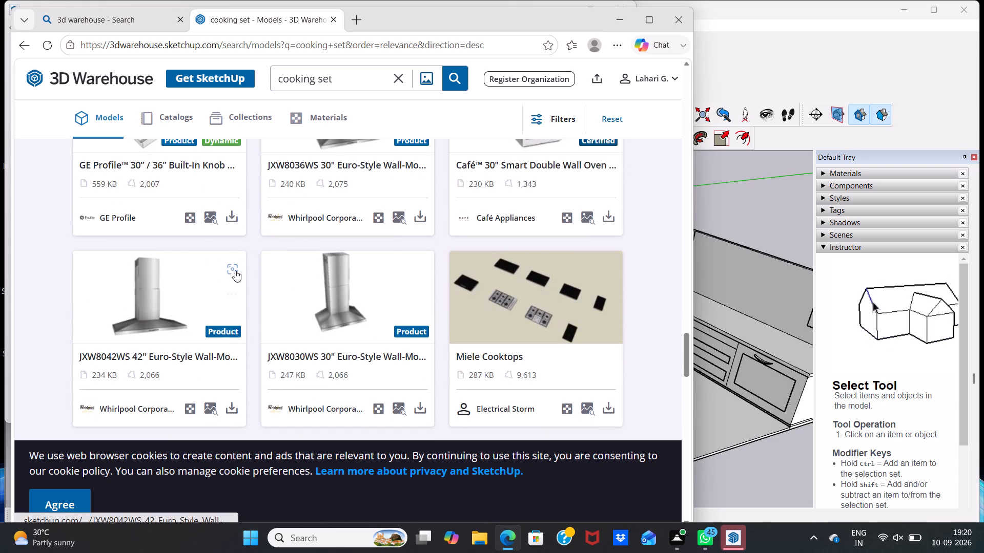
{"action": "scroll", "coordinate": [237, 273], "scroll_direction": "down", "scroll_amount": 3}
{"action": "scroll", "coordinate": [298, 280], "scroll_direction": "down", "scroll_amount": 2}
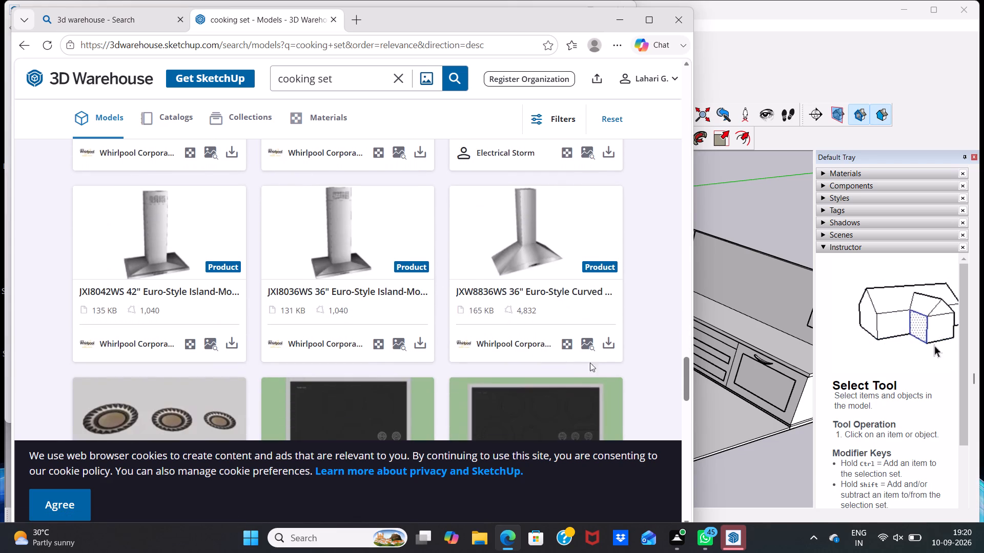
{"action": "scroll", "coordinate": [469, 332], "scroll_direction": "up", "scroll_amount": 16}
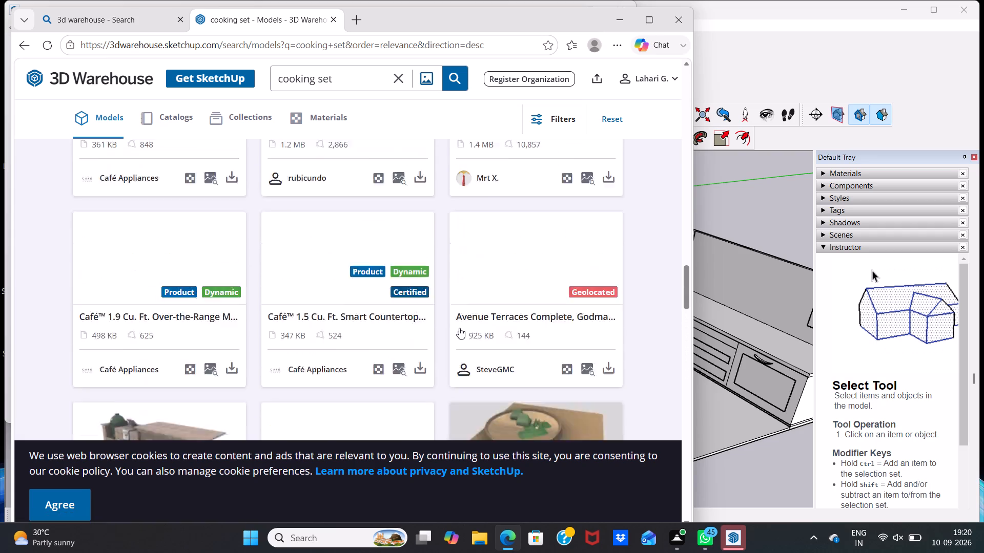
{"action": "scroll", "coordinate": [458, 328], "scroll_direction": "up", "scroll_amount": 6}
{"action": "scroll", "coordinate": [458, 327], "scroll_direction": "down", "scroll_amount": 1}
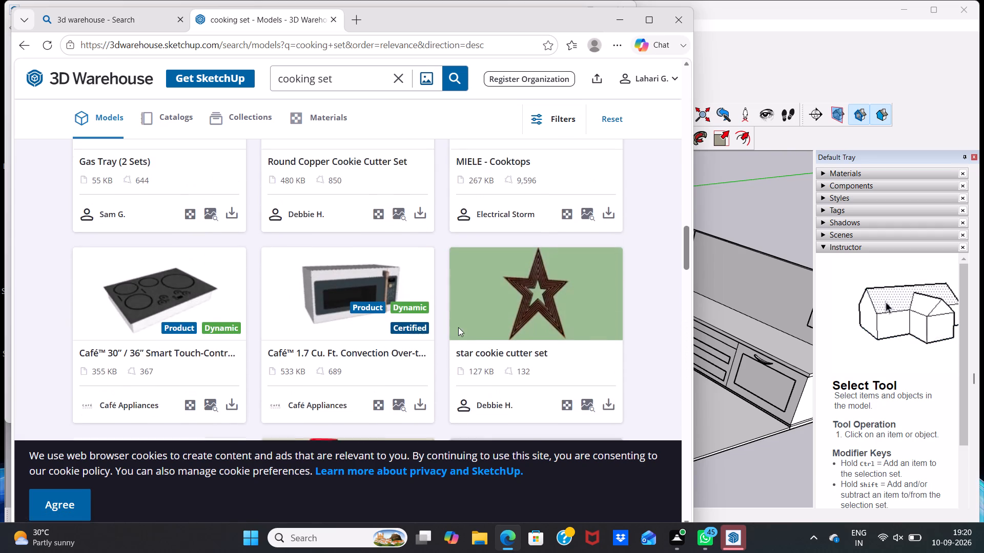
{"action": "scroll", "coordinate": [458, 327], "scroll_direction": "down", "scroll_amount": 8}
{"action": "scroll", "coordinate": [458, 327], "scroll_direction": "up", "scroll_amount": 16}
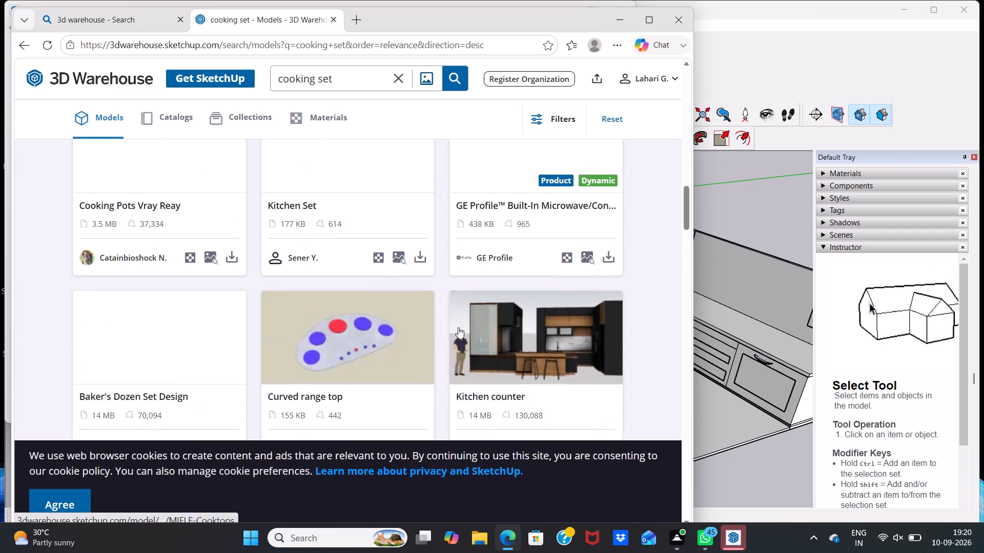
{"action": "scroll", "coordinate": [458, 327], "scroll_direction": "up", "scroll_amount": 9}
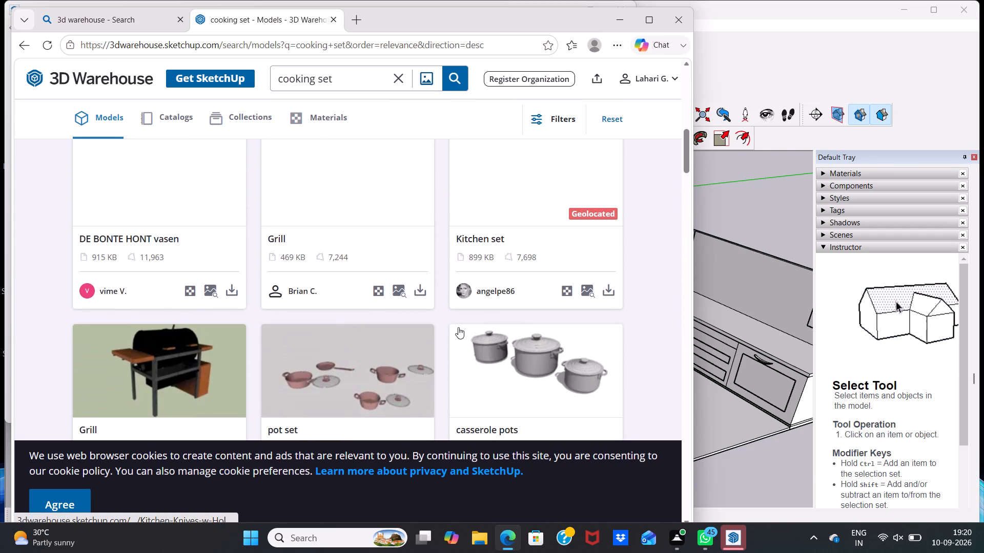
{"action": "scroll", "coordinate": [458, 327], "scroll_direction": "up", "scroll_amount": 11}
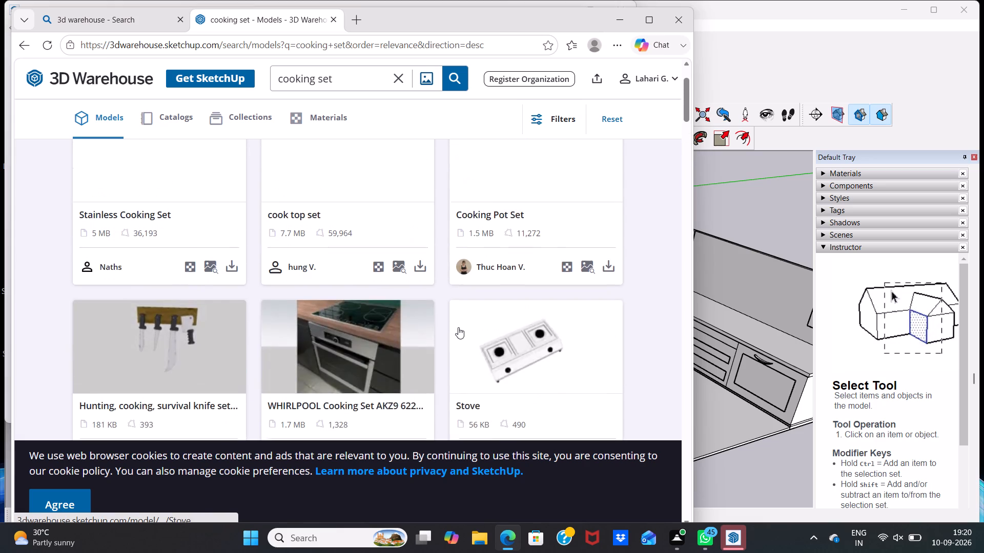
{"action": "scroll", "coordinate": [458, 327], "scroll_direction": "up", "scroll_amount": 9}
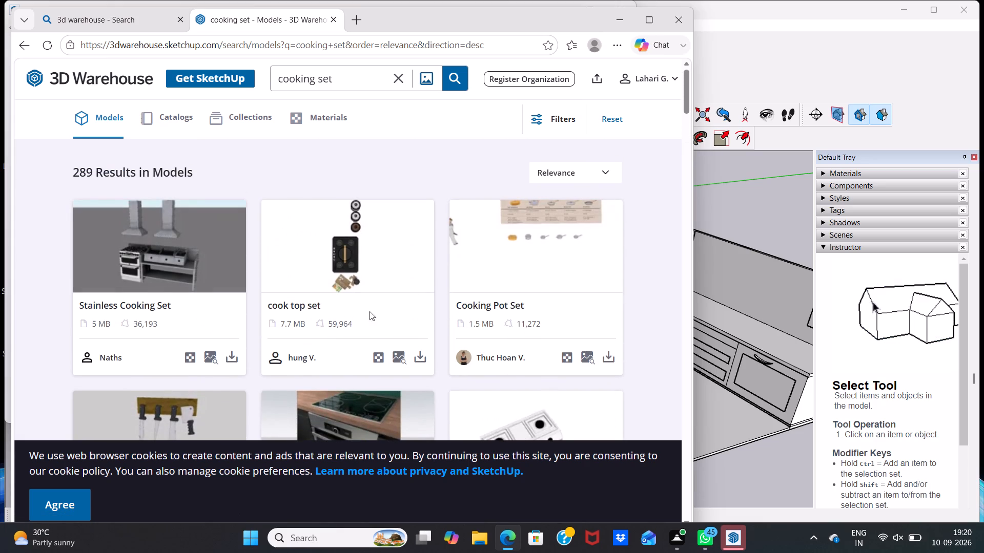
{"action": "scroll", "coordinate": [349, 323], "scroll_direction": "down", "scroll_amount": 2}
{"action": "scroll", "coordinate": [350, 324], "scroll_direction": "up", "scroll_amount": 3}
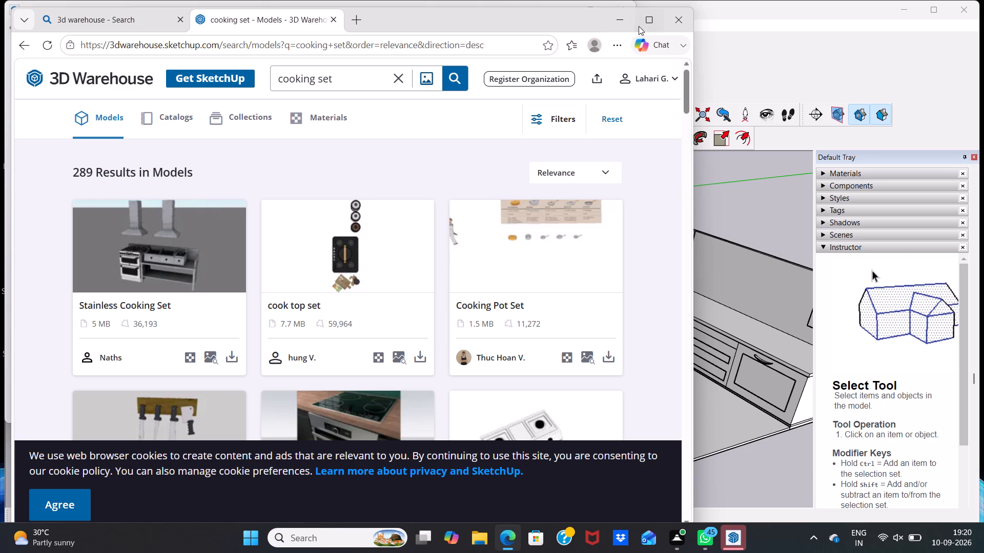
Switch back to the kitchen model in SketchUp by minimizing the browser and the 3D Warehouse window.
{"action": "left_click", "coordinate": [620, 23]}
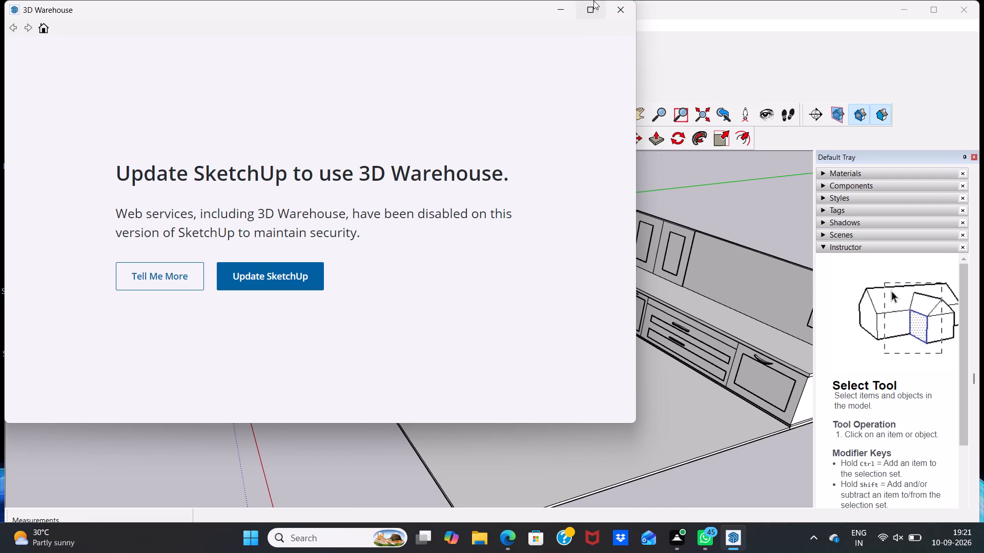
{"action": "left_click", "coordinate": [561, 10]}
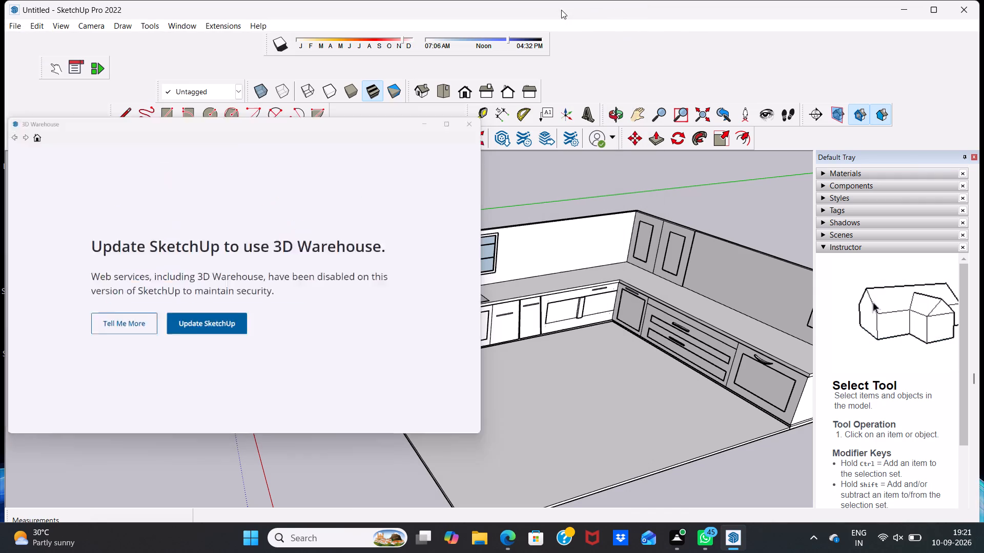
{"action": "scroll", "coordinate": [424, 271], "scroll_direction": "down", "scroll_amount": 3}
{"action": "scroll", "coordinate": [467, 270], "scroll_direction": "up", "scroll_amount": 3}
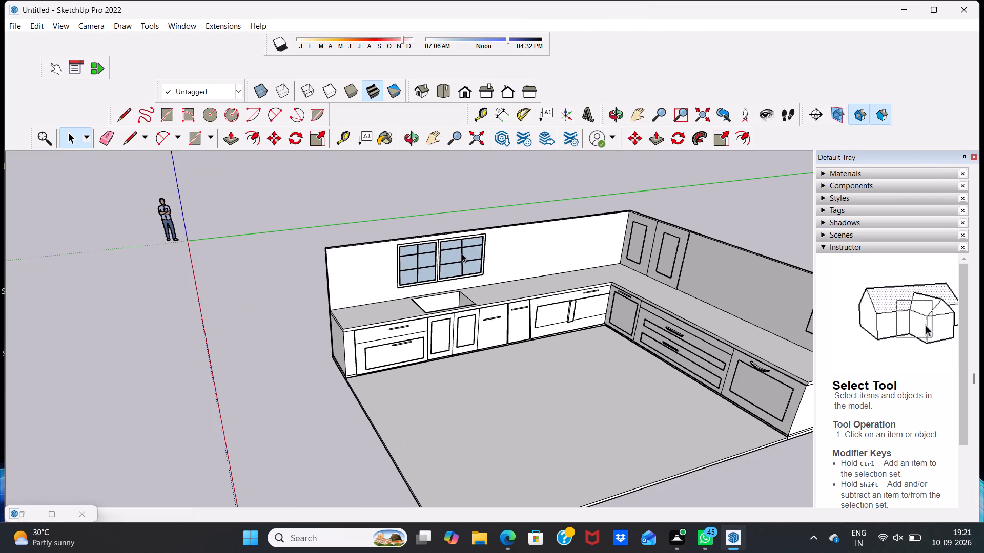
Import the downloaded cooktop model CGP650SETSS_DC from the Downloads folder into the kitchen model.
{"action": "middle_click_drag", "start_coordinate": [445, 343], "coordinate": [372, 368]}
{"action": "scroll", "coordinate": [558, 284], "scroll_direction": "up", "scroll_amount": 2}
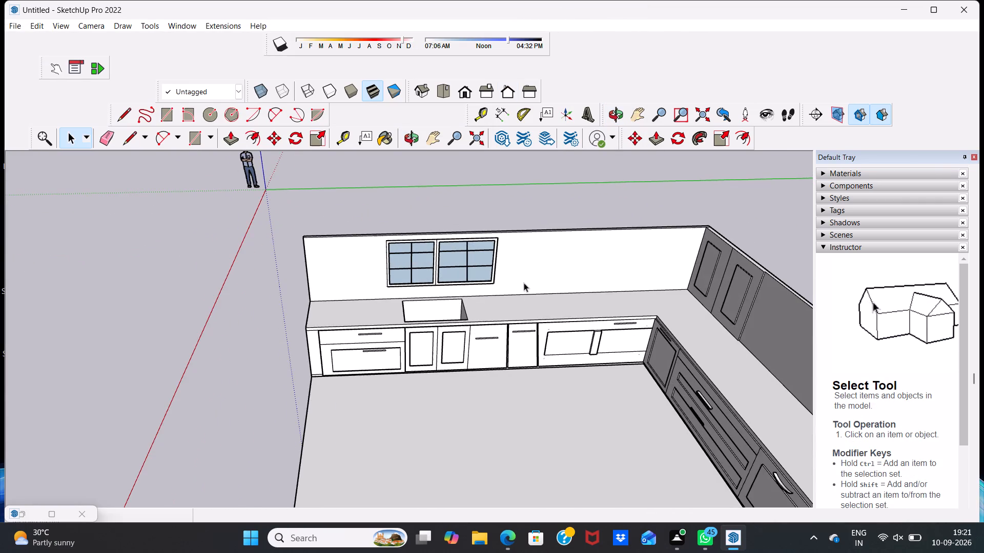
{"action": "scroll", "coordinate": [521, 282], "scroll_direction": "down", "scroll_amount": 3}
{"action": "middle_click_drag", "start_coordinate": [638, 410], "coordinate": [843, 333]}
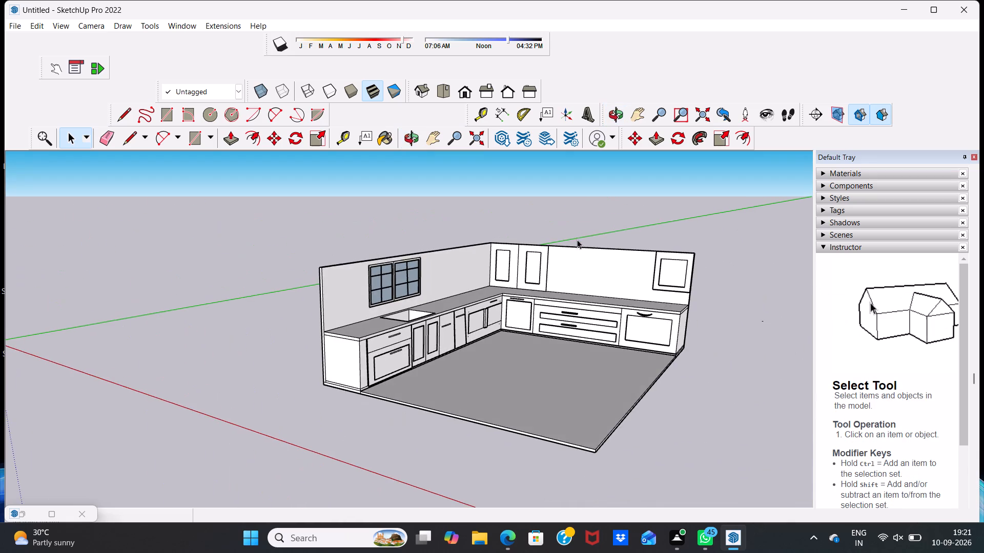
{"action": "scroll", "coordinate": [575, 248], "scroll_direction": "up", "scroll_amount": 7}
{"action": "middle_click_drag", "start_coordinate": [547, 370], "coordinate": [608, 387]}
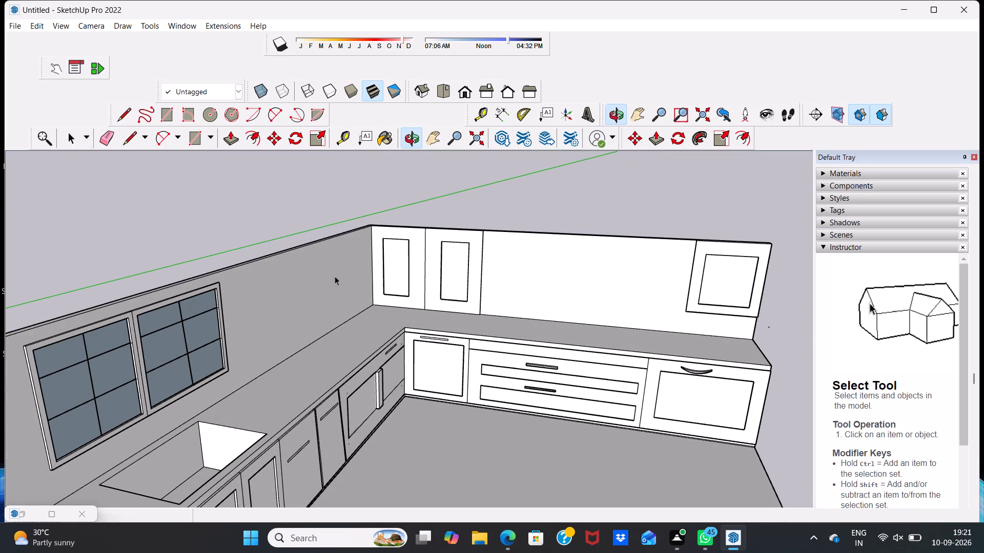
{"action": "left_click", "coordinate": [9, 22]}
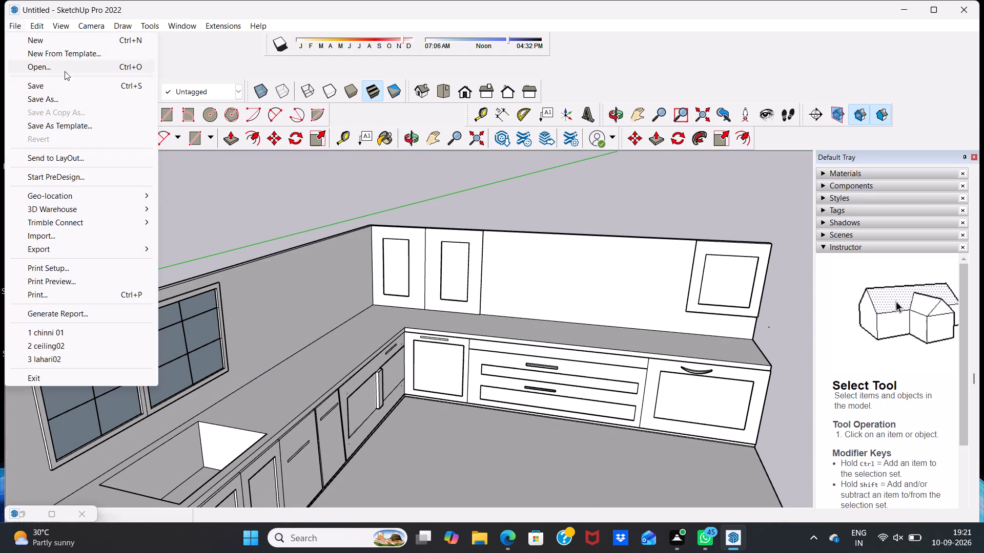
{"action": "left_click", "coordinate": [57, 233]}
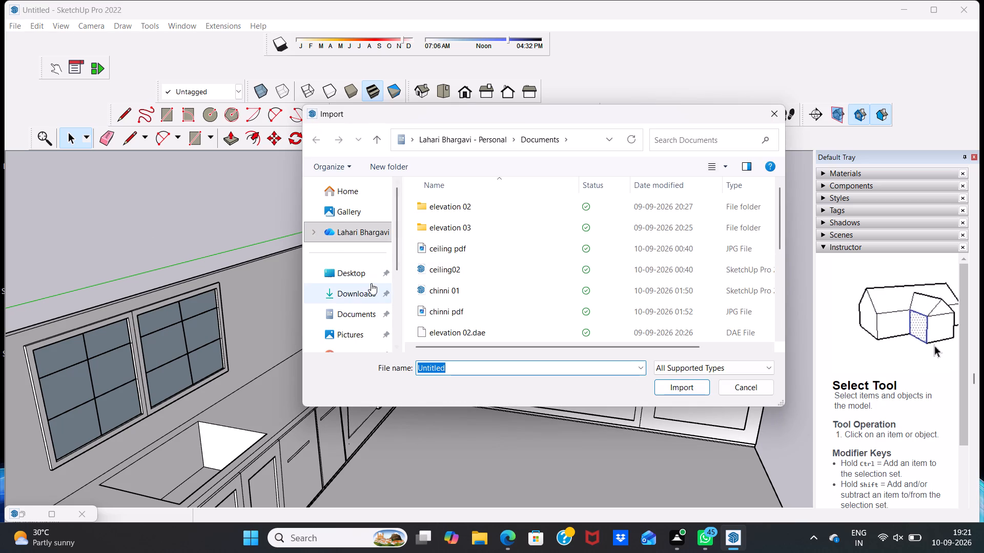
{"action": "scroll", "coordinate": [371, 283], "scroll_direction": "down", "scroll_amount": 1}
{"action": "scroll", "coordinate": [371, 283], "scroll_direction": "up", "scroll_amount": 3}
{"action": "scroll", "coordinate": [371, 274], "scroll_direction": "down", "scroll_amount": 1}
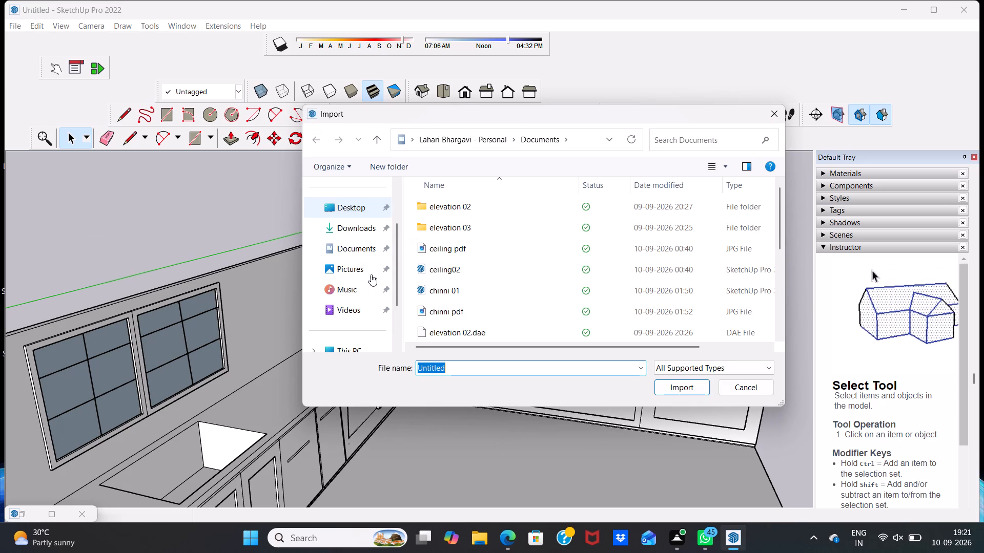
{"action": "scroll", "coordinate": [370, 272], "scroll_direction": "up", "scroll_amount": 3}
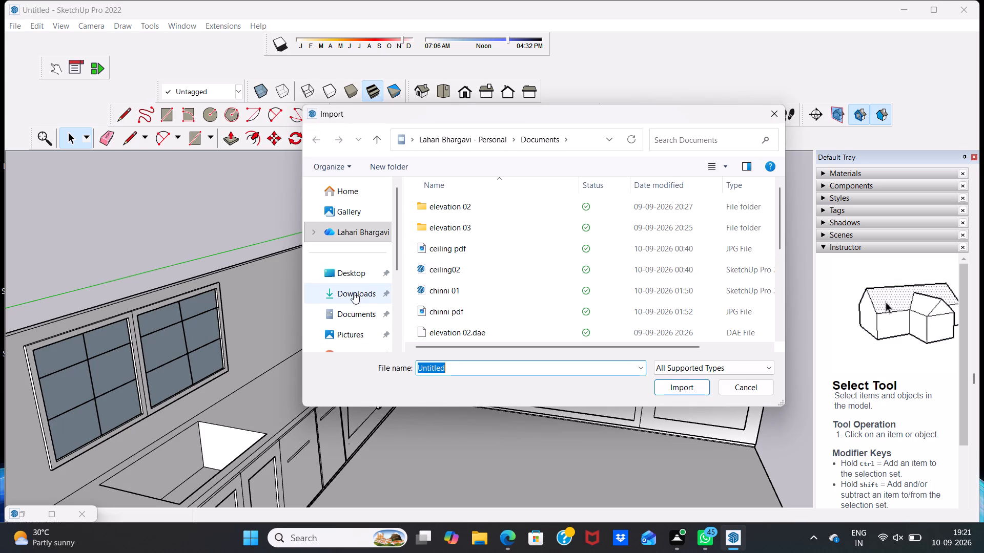
{"action": "left_click", "coordinate": [354, 292]}
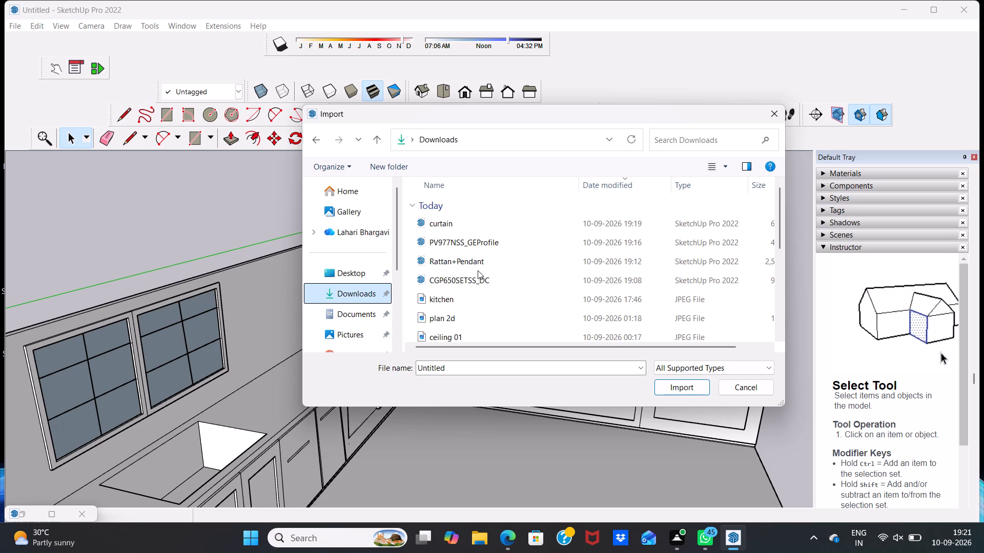
{"action": "scroll", "coordinate": [471, 282], "scroll_direction": "down", "scroll_amount": 1}
{"action": "scroll", "coordinate": [471, 282], "scroll_direction": "up", "scroll_amount": 2}
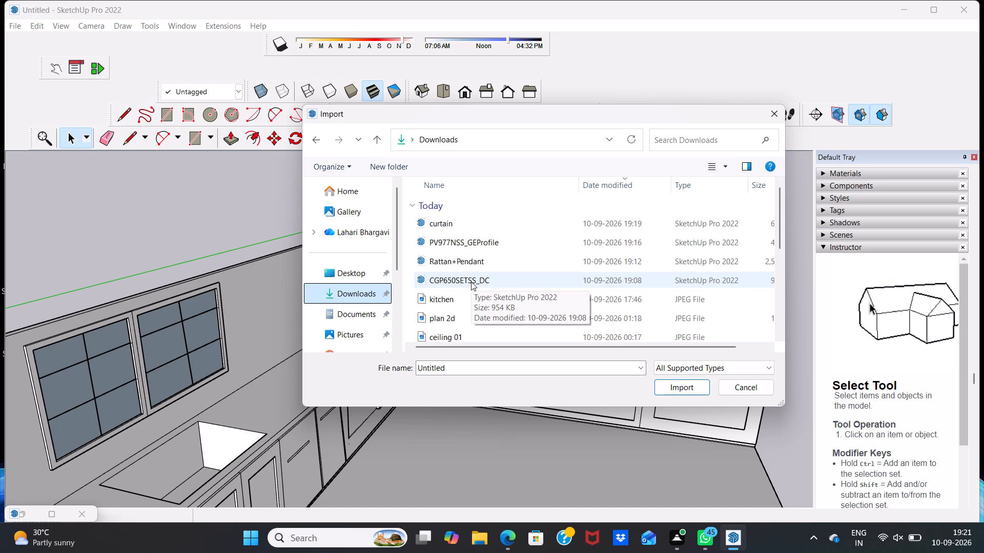
{"action": "left_click", "coordinate": [471, 280]}
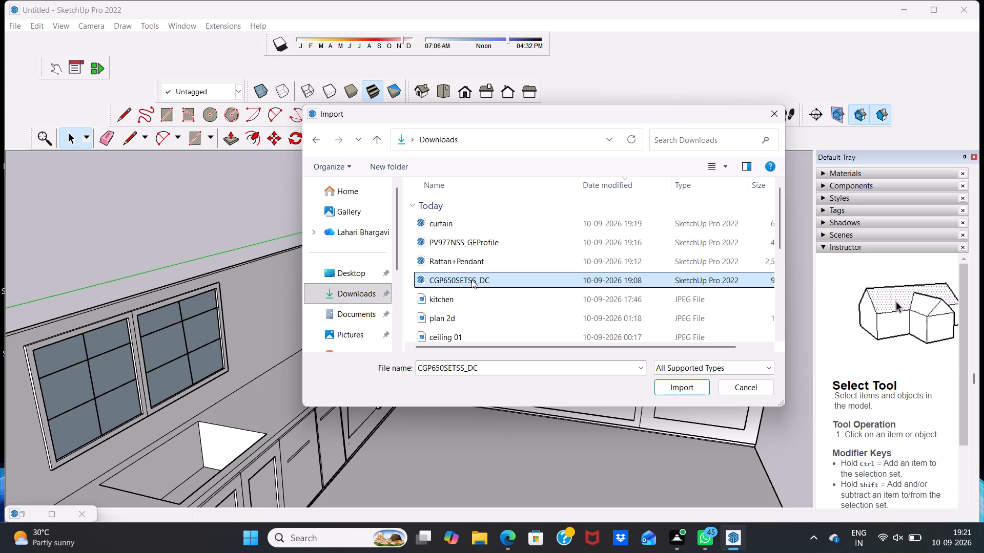
{"action": "left_click", "coordinate": [700, 390]}
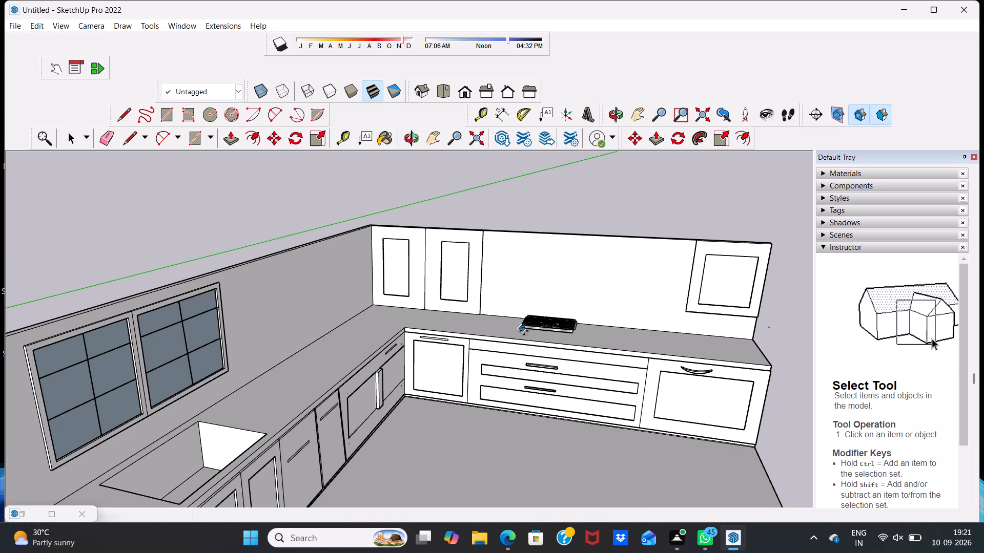
Place the imported cooktop on the countertop above the wide drawer cabinet, in the gap between the wall cabinets.
{"action": "scroll", "coordinate": [527, 337], "scroll_direction": "up", "scroll_amount": 16}
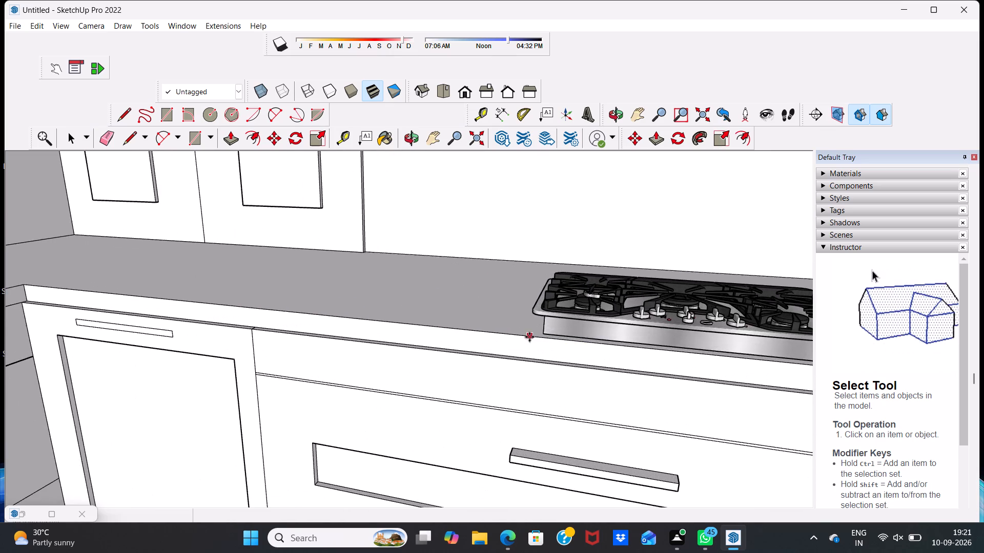
{"action": "scroll", "coordinate": [506, 313], "scroll_direction": "up", "scroll_amount": 5}
{"action": "scroll", "coordinate": [452, 331], "scroll_direction": "down", "scroll_amount": 1}
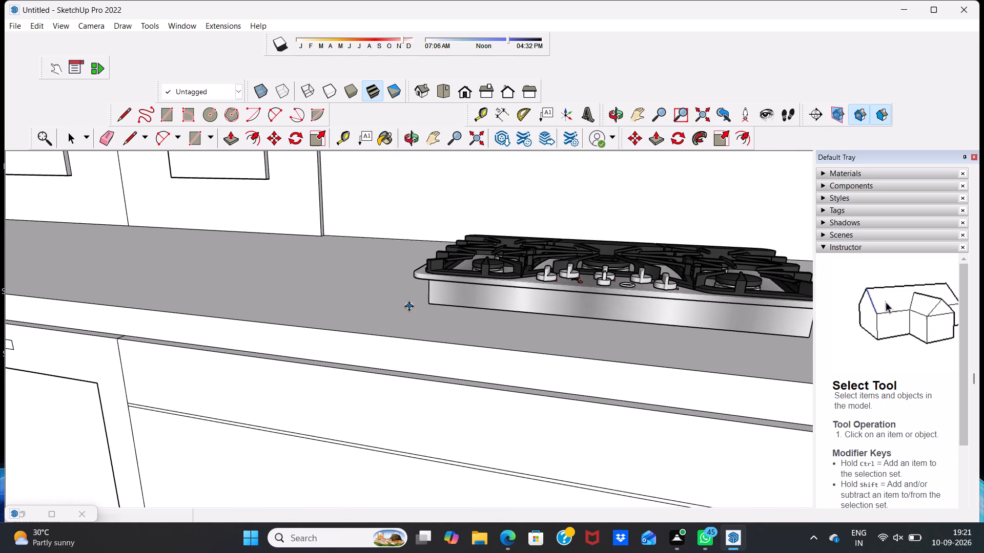
{"action": "left_click", "coordinate": [405, 313]}
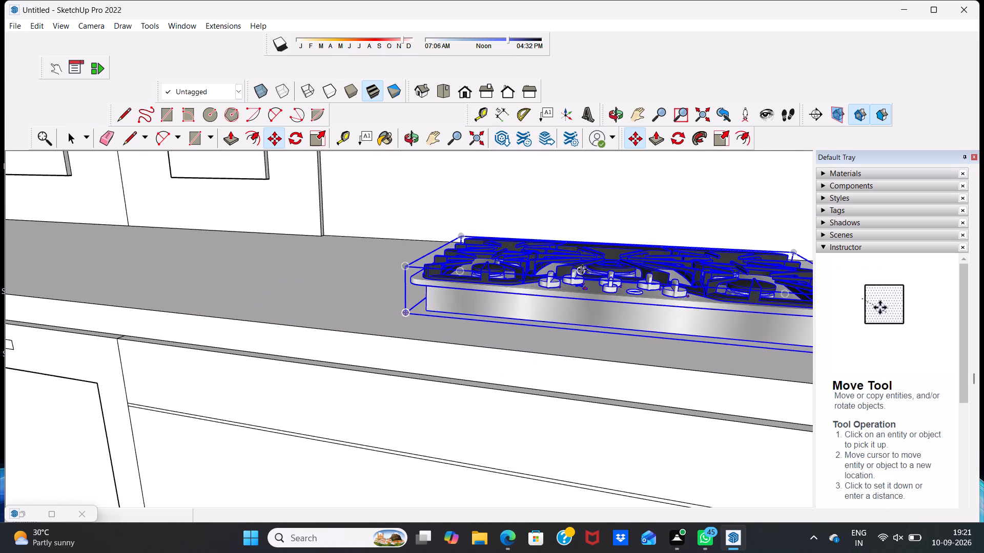
Scale the cooktop wider along the length of the countertop, keeping its opposite end fixed.
{"action": "scroll", "coordinate": [582, 269], "scroll_direction": "up", "scroll_amount": 4}
{"action": "scroll", "coordinate": [561, 259], "scroll_direction": "down", "scroll_amount": 11}
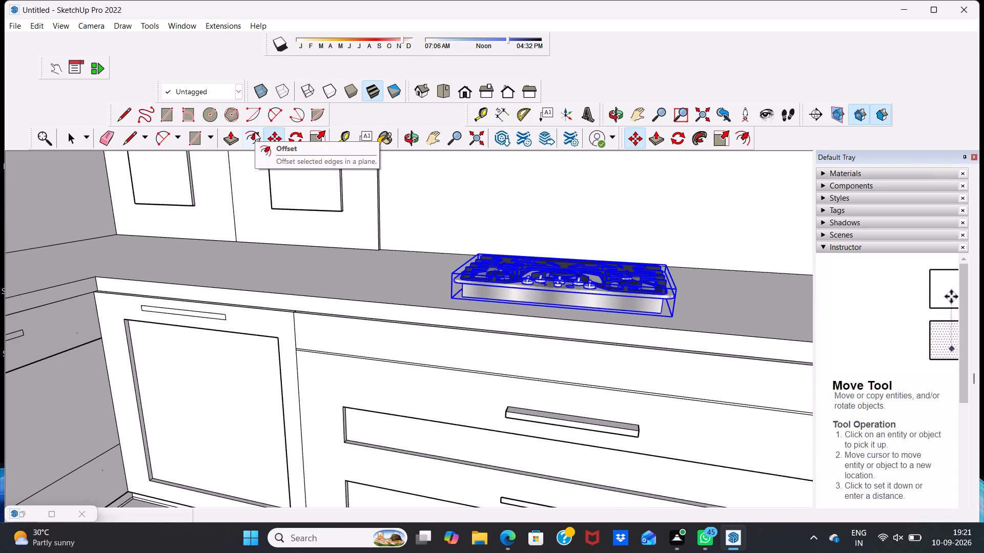
{"action": "left_click", "coordinate": [320, 139]}
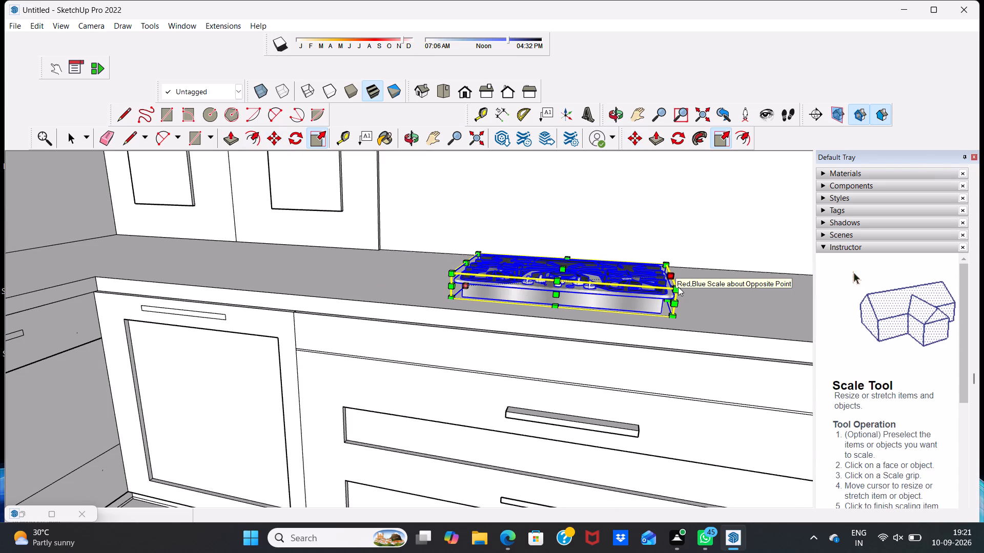
{"action": "left_click", "coordinate": [670, 272]}
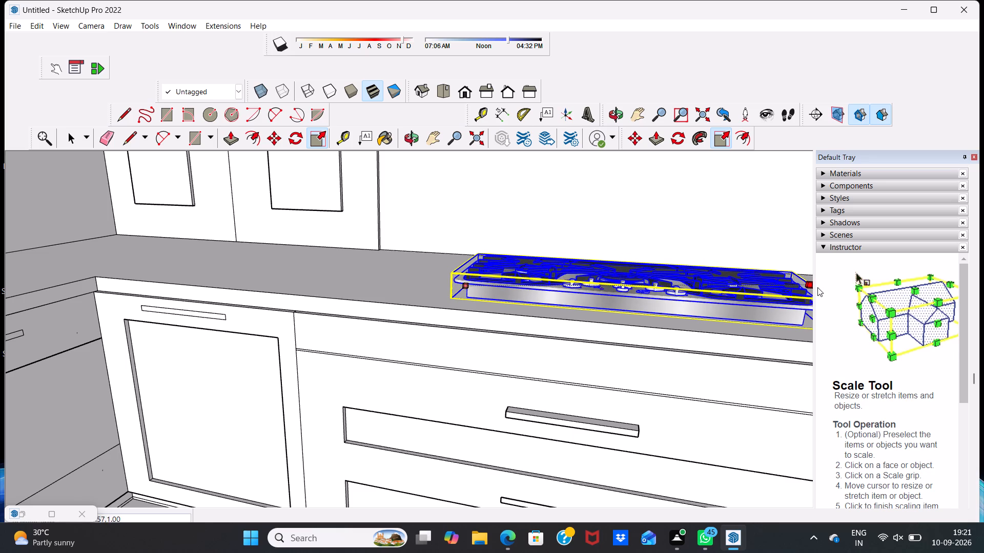
{"action": "scroll", "coordinate": [814, 289], "scroll_direction": "down", "scroll_amount": 1}
{"action": "left_click", "coordinate": [814, 289]}
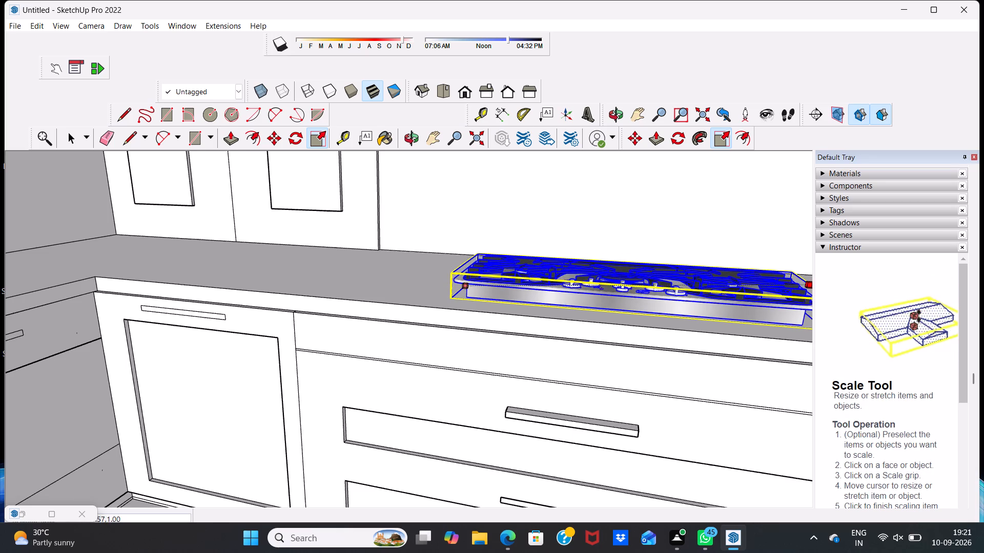
{"action": "scroll", "coordinate": [804, 292], "scroll_direction": "down", "scroll_amount": 4}
{"action": "scroll", "coordinate": [769, 279], "scroll_direction": "up", "scroll_amount": 2}
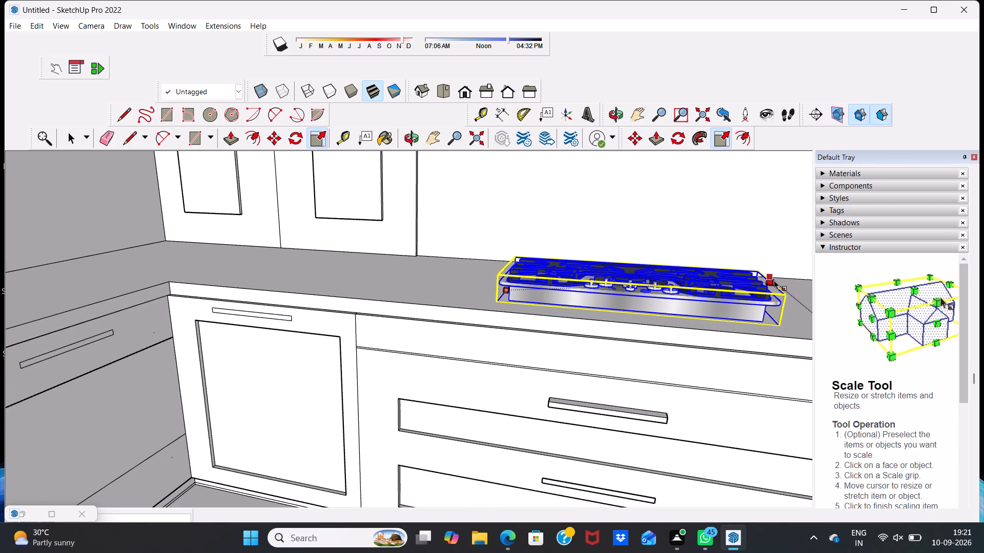
{"action": "scroll", "coordinate": [777, 279], "scroll_direction": "up", "scroll_amount": 9}
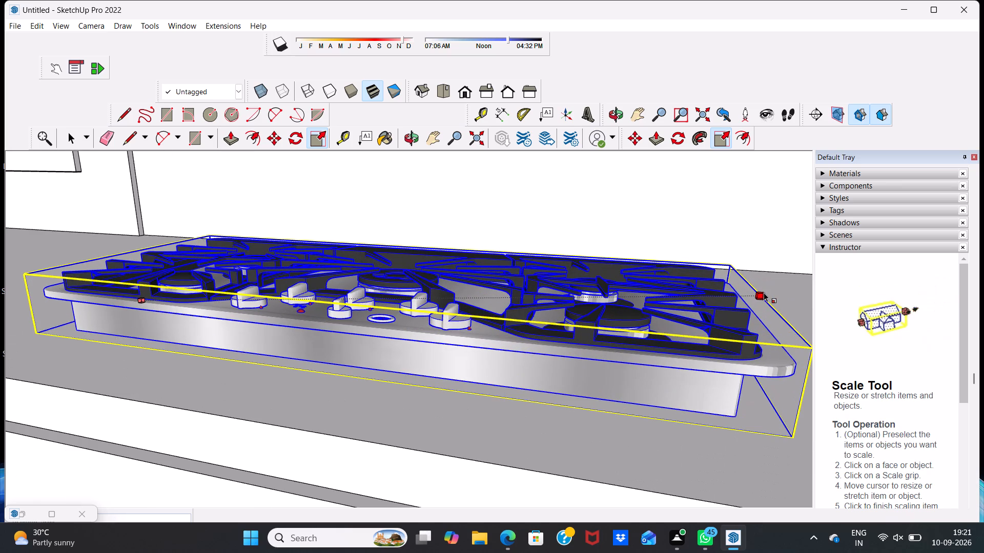
{"action": "left_click", "coordinate": [764, 292]}
{"action": "scroll", "coordinate": [701, 290], "scroll_direction": "down", "scroll_amount": 2}
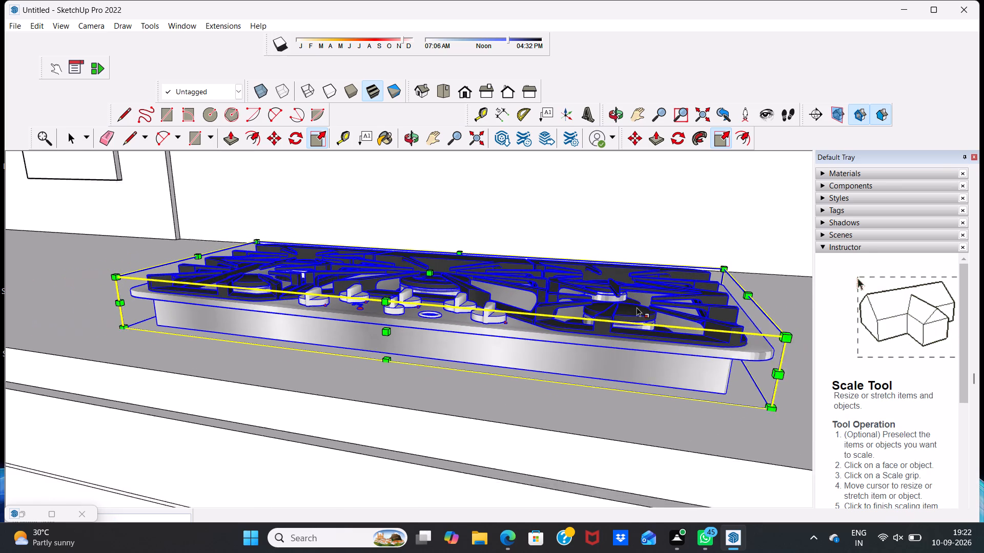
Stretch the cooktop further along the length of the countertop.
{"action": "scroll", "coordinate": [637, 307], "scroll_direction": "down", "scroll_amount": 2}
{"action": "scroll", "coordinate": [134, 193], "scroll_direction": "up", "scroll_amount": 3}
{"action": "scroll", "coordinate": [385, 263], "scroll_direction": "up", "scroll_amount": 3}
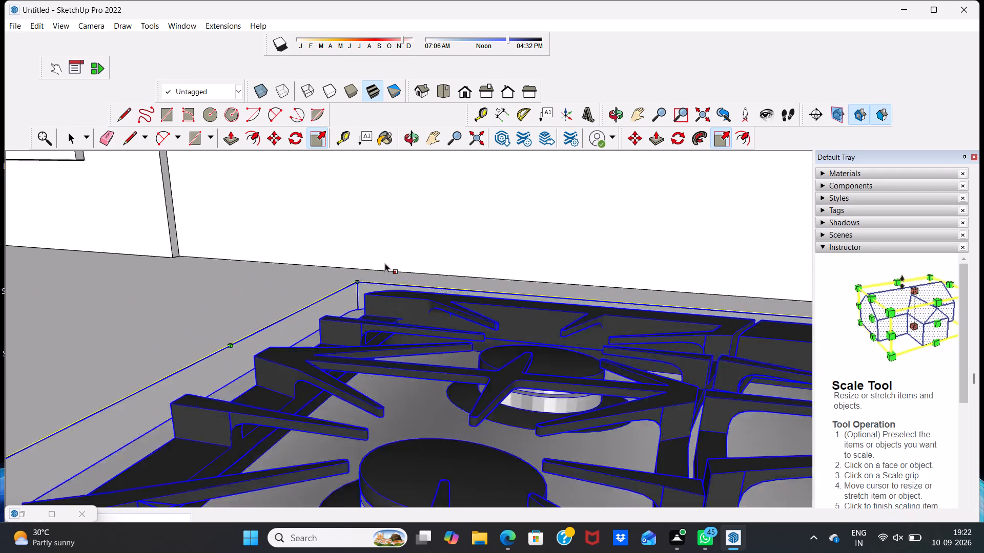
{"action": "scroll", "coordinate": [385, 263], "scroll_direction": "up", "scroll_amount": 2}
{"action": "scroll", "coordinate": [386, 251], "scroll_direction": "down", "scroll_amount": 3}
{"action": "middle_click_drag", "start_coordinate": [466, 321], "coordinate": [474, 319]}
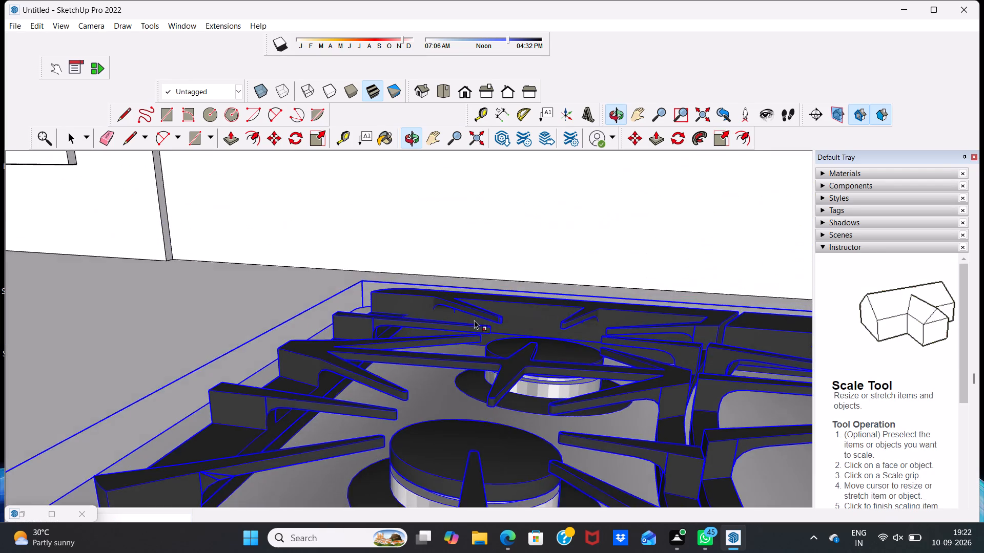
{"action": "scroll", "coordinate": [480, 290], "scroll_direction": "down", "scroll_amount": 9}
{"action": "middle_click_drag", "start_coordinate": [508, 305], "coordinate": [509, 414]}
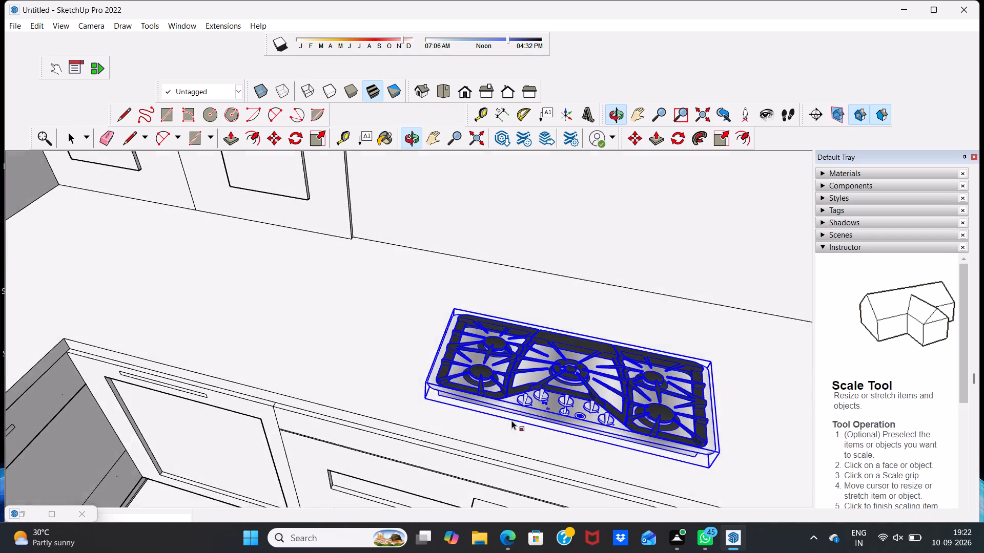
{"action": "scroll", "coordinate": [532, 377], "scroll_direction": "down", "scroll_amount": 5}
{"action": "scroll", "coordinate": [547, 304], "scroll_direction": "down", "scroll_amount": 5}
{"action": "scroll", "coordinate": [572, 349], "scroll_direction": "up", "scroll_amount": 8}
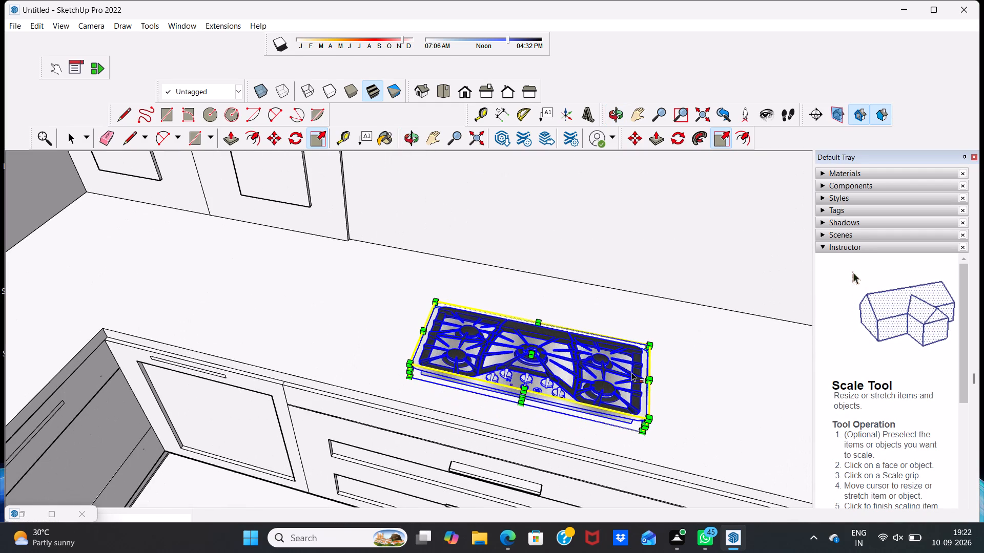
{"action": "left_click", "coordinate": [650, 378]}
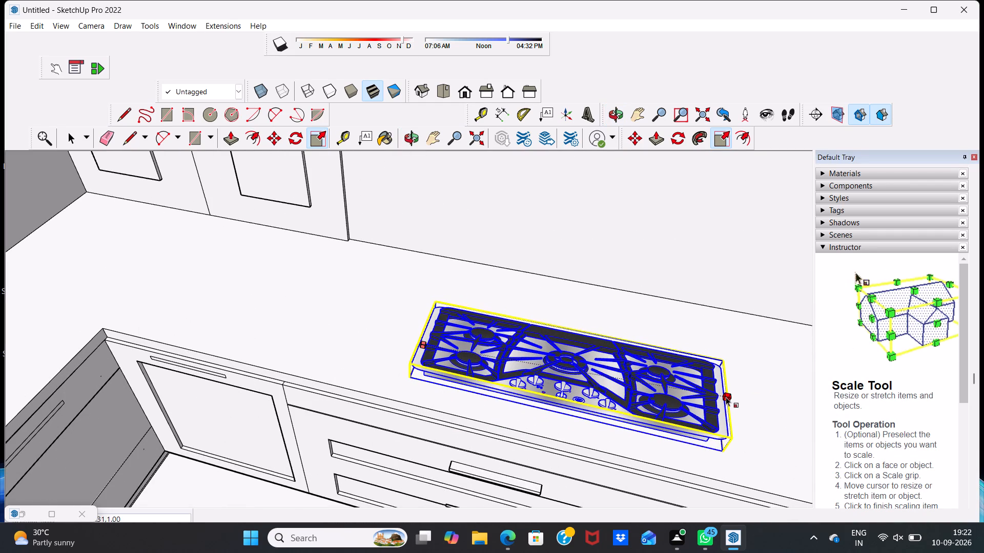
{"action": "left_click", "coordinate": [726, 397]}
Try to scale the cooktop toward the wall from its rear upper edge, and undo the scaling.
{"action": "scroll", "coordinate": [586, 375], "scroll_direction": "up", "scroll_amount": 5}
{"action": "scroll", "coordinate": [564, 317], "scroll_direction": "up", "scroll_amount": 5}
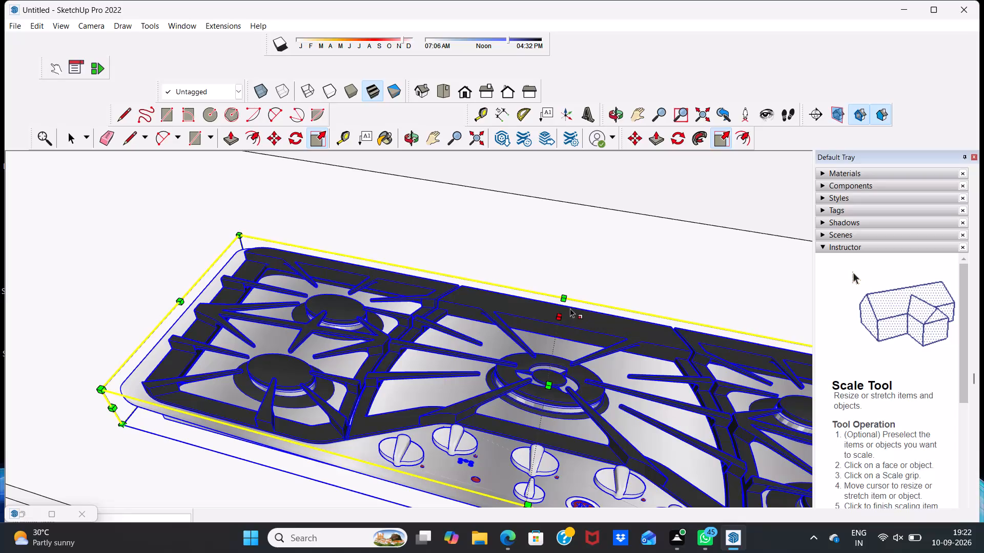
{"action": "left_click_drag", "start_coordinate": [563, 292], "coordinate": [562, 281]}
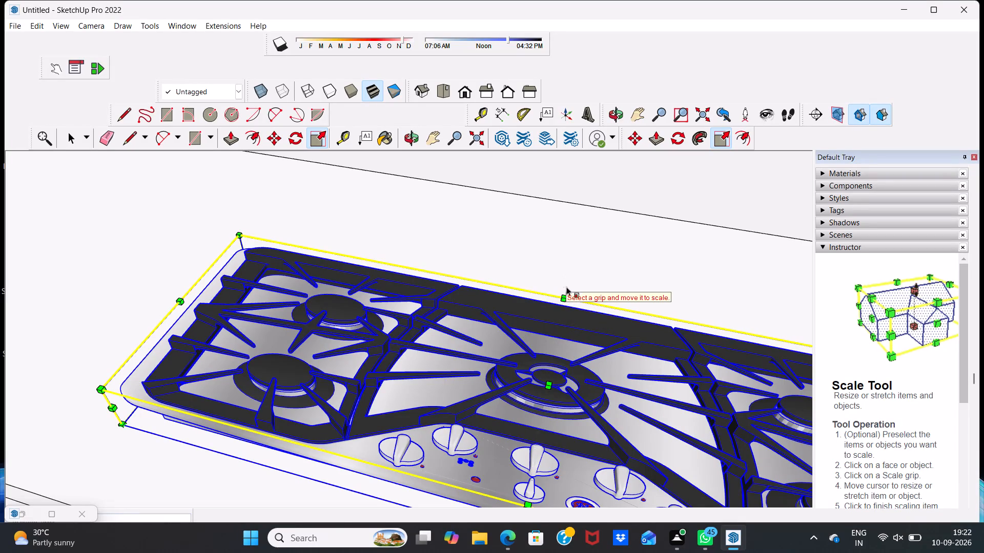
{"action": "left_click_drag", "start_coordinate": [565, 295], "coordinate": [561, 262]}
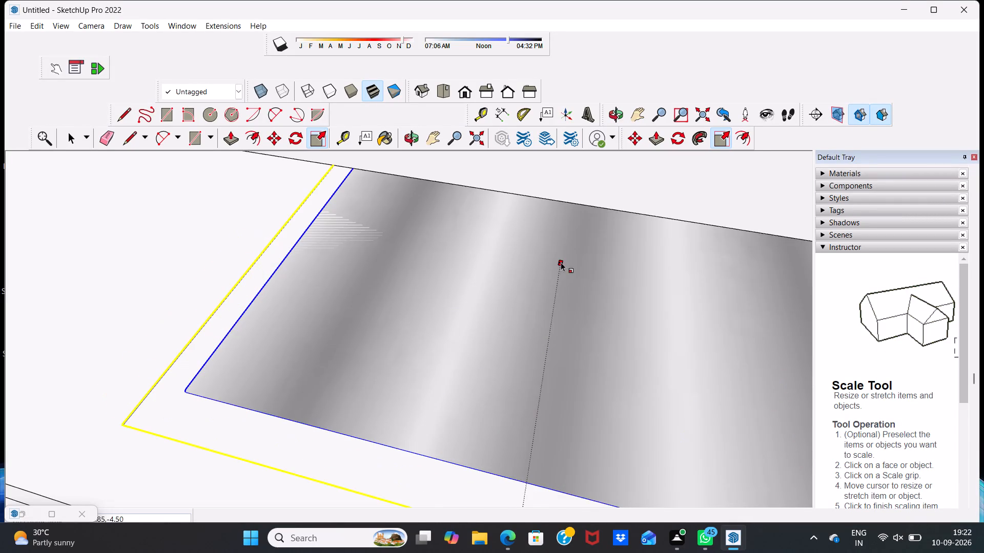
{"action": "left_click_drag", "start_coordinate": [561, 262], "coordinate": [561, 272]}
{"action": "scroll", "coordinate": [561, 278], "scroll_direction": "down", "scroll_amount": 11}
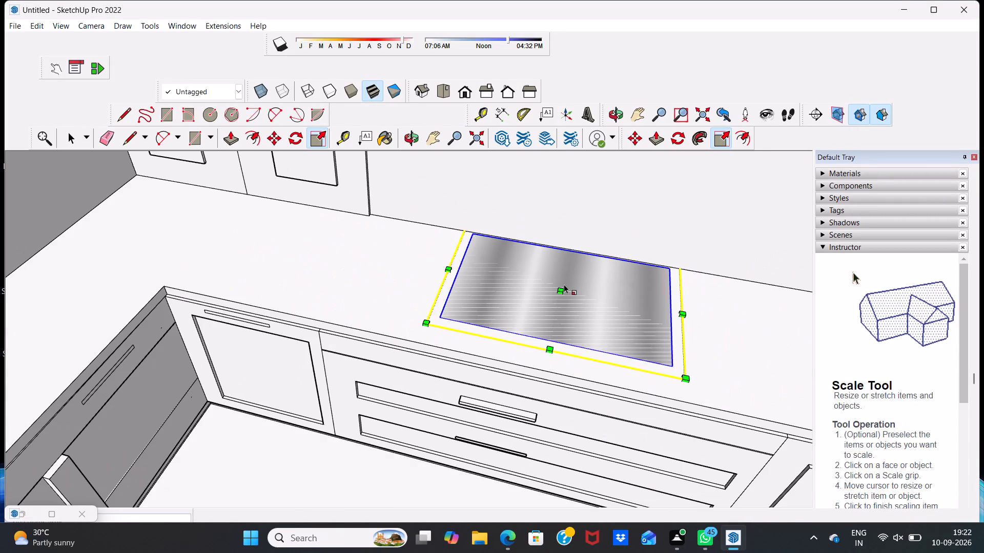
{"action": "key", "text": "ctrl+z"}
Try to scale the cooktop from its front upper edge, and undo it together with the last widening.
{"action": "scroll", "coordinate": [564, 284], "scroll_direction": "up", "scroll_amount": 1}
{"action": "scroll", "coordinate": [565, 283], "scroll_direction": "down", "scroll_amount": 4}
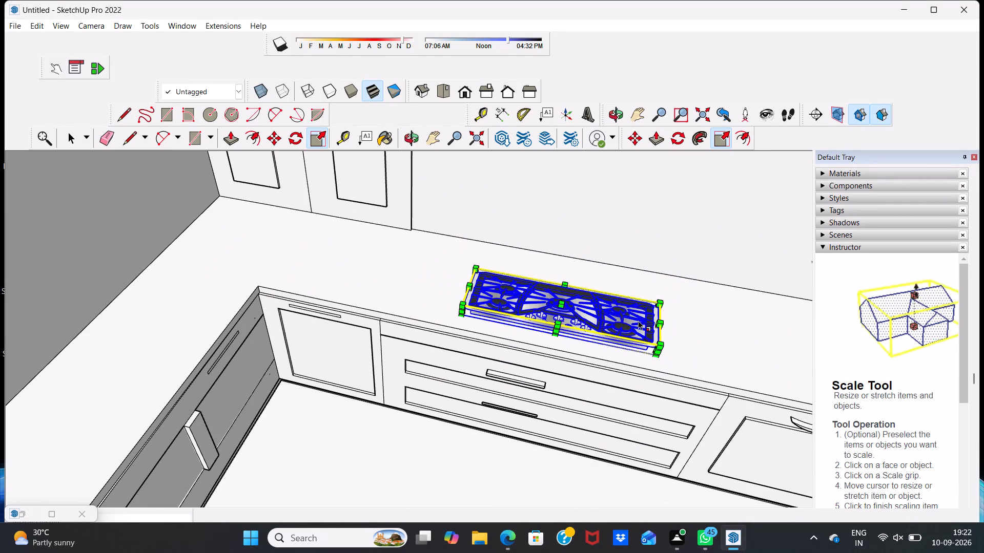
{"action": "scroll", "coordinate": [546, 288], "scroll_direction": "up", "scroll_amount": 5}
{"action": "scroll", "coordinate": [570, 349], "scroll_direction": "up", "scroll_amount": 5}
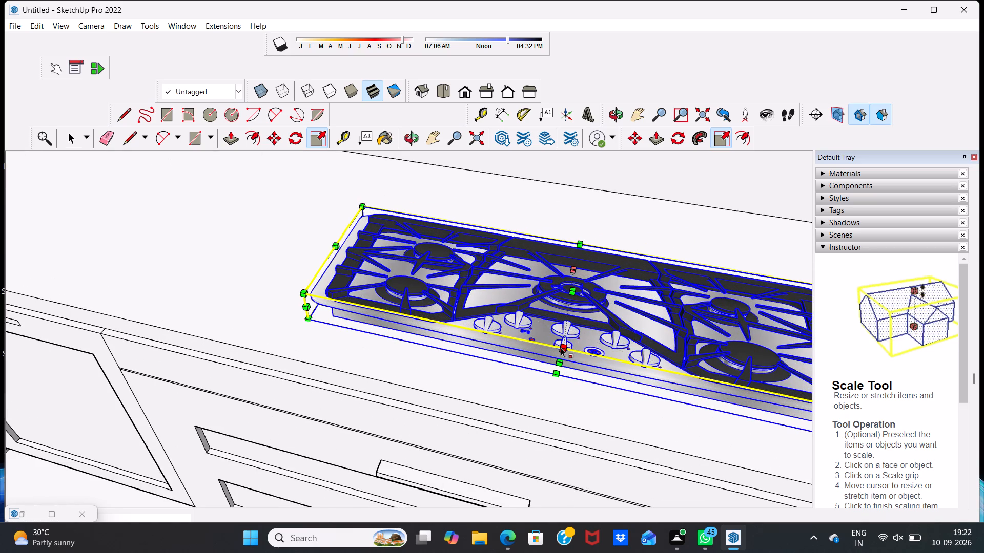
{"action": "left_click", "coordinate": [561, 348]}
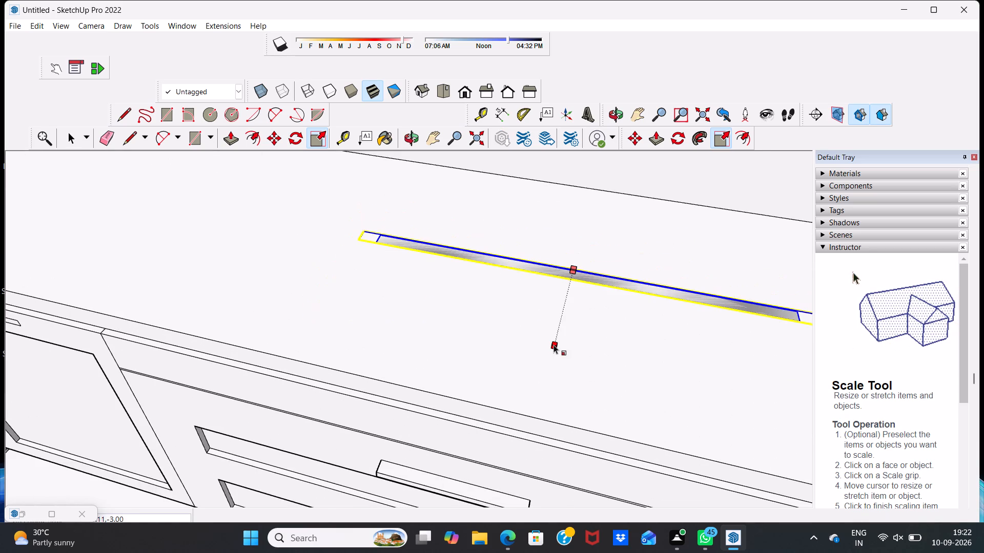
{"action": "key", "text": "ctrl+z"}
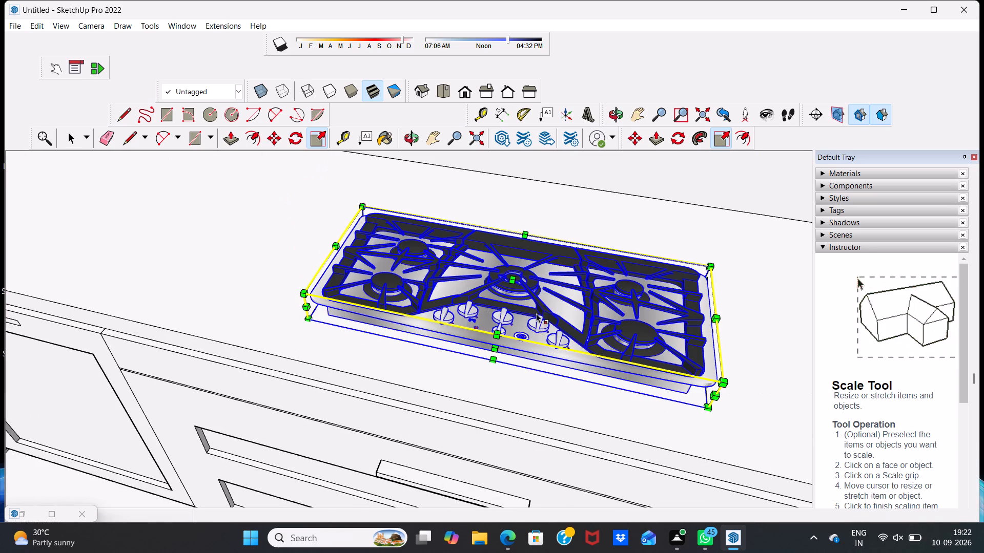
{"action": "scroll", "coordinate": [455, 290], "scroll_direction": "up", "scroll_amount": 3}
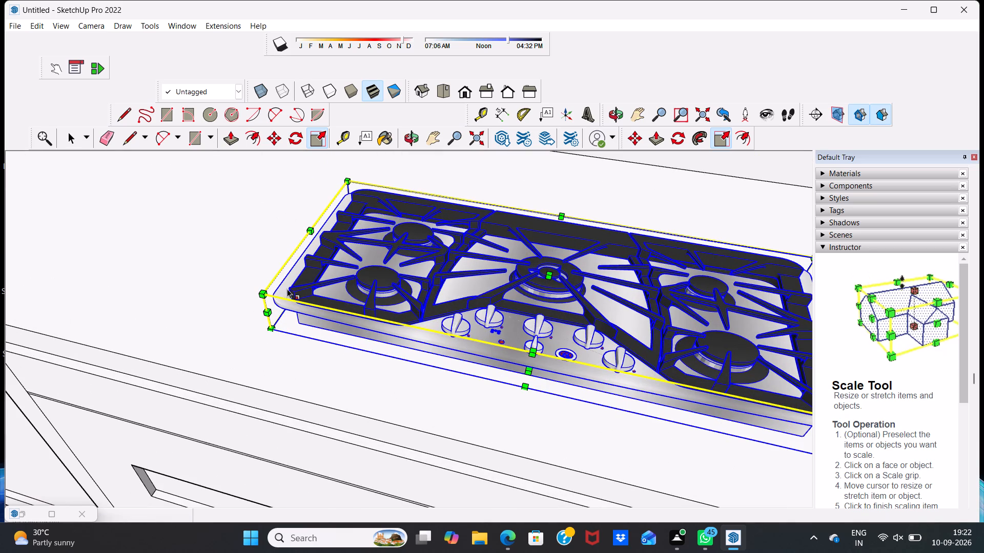
Scale the cooktop up uniformly by about 1.10 from its front corner, and by about 1.03 from the opposite rear corner.
{"action": "left_click", "coordinate": [263, 294]}
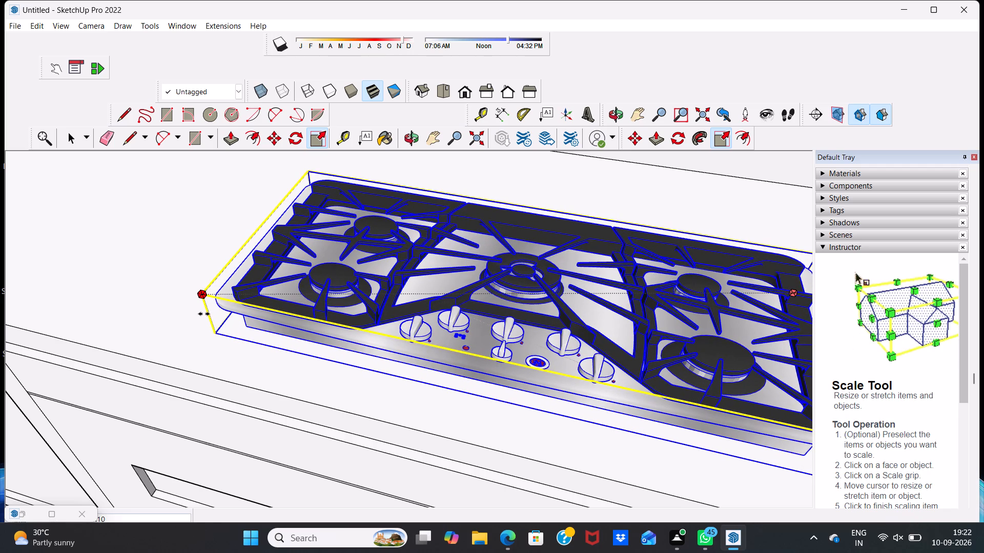
{"action": "left_click", "coordinate": [204, 314]}
{"action": "scroll", "coordinate": [388, 239], "scroll_direction": "down", "scroll_amount": 5}
{"action": "scroll", "coordinate": [745, 247], "scroll_direction": "down", "scroll_amount": 2}
{"action": "scroll", "coordinate": [746, 281], "scroll_direction": "up", "scroll_amount": 4}
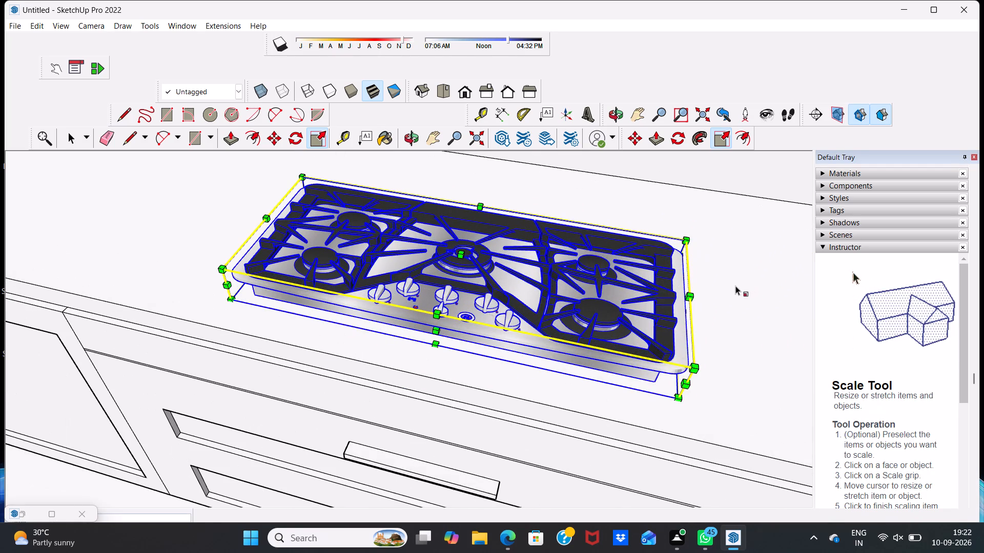
{"action": "left_click", "coordinate": [688, 236]}
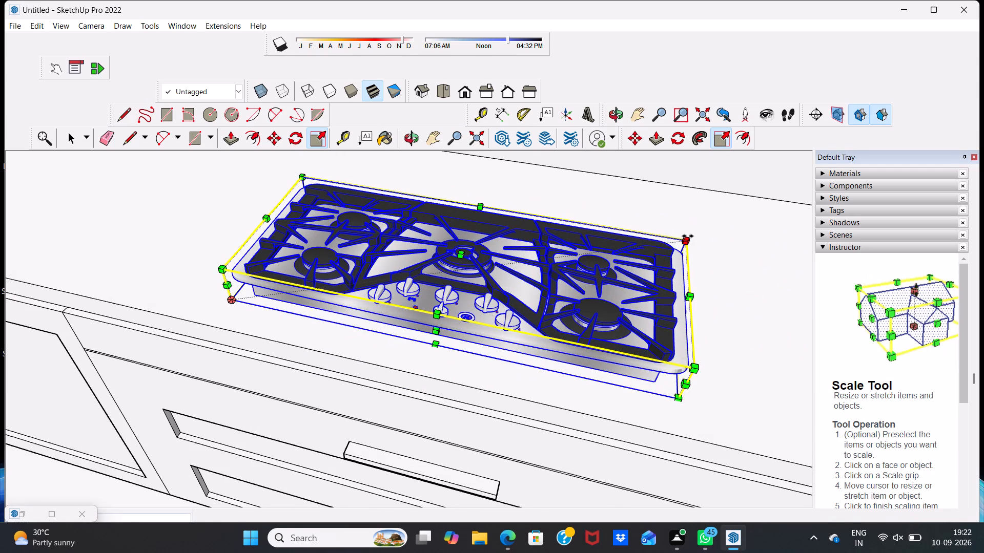
{"action": "left_click", "coordinate": [692, 215]}
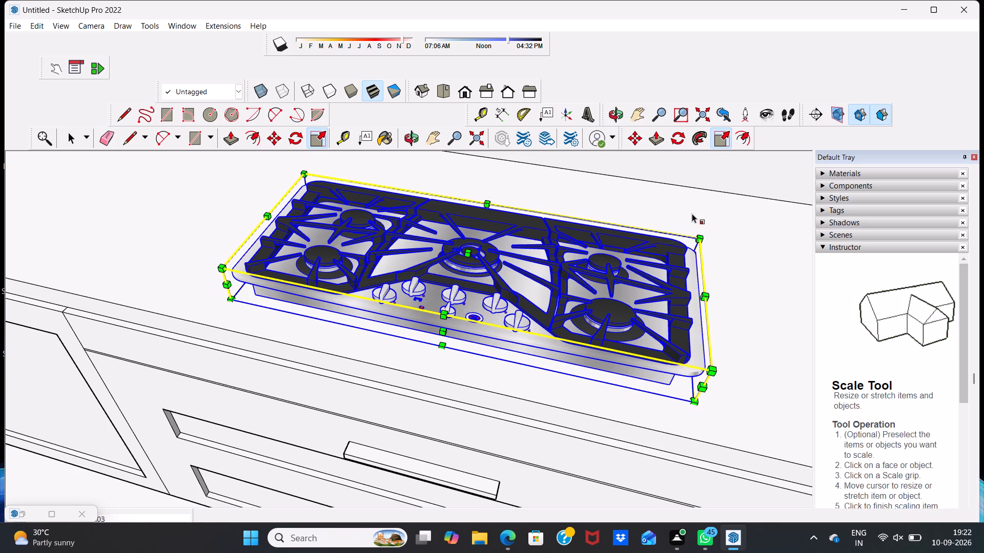
Scale the cooktop down slightly in length and height from the upper edge of its end farther from the kitchen corner.
{"action": "scroll", "coordinate": [500, 323], "scroll_direction": "down", "scroll_amount": 3}
{"action": "middle_click_drag", "start_coordinate": [461, 335], "coordinate": [446, 420]}
{"action": "scroll", "coordinate": [446, 423], "scroll_direction": "up", "scroll_amount": 3}
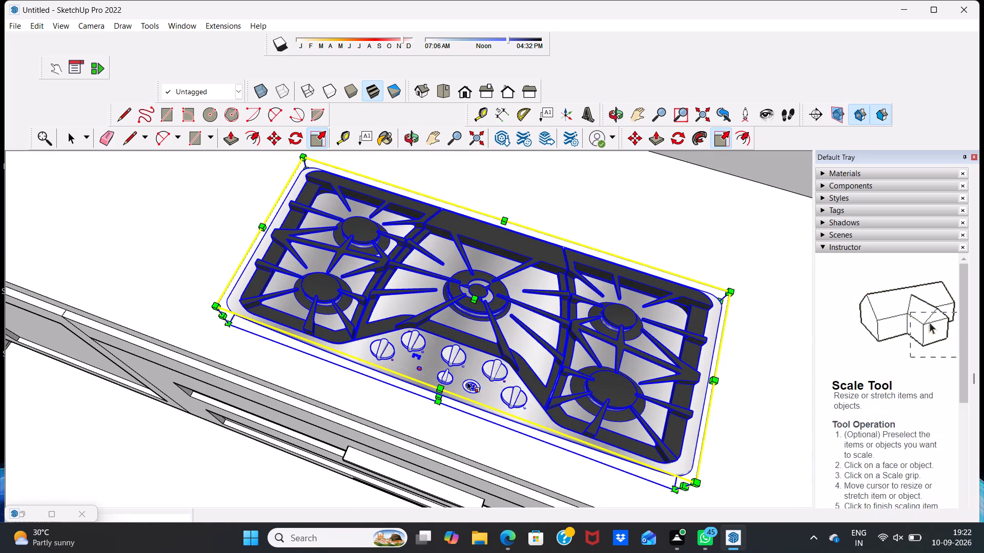
{"action": "scroll", "coordinate": [470, 329], "scroll_direction": "up", "scroll_amount": 4}
{"action": "scroll", "coordinate": [496, 275], "scroll_direction": "down", "scroll_amount": 1}
{"action": "scroll", "coordinate": [488, 274], "scroll_direction": "up", "scroll_amount": 3}
{"action": "scroll", "coordinate": [529, 333], "scroll_direction": "down", "scroll_amount": 4}
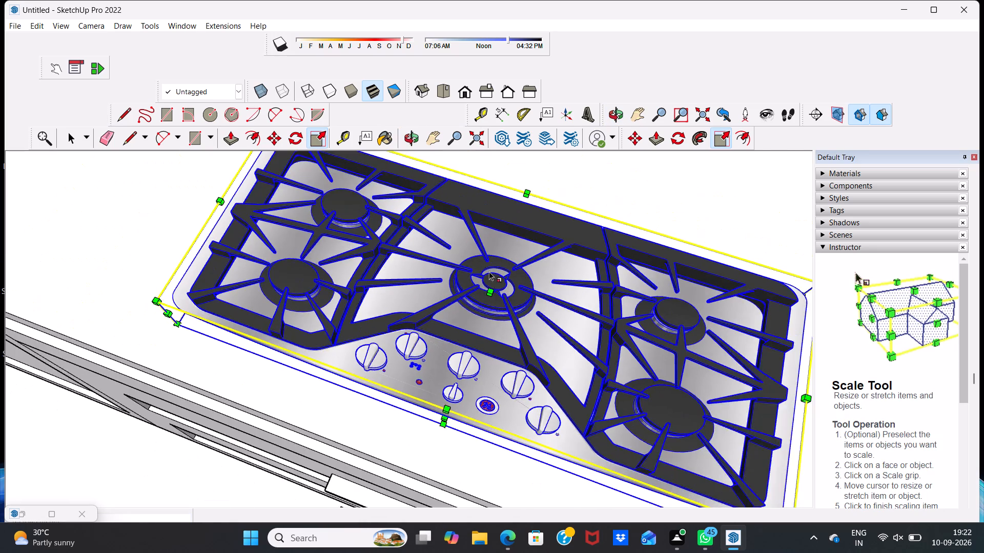
{"action": "scroll", "coordinate": [466, 244], "scroll_direction": "down", "scroll_amount": 3}
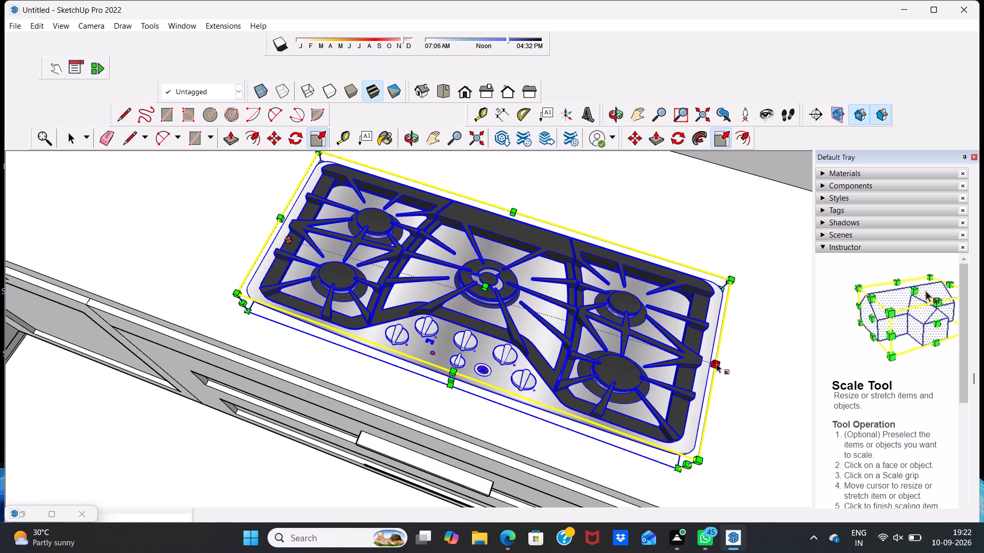
{"action": "left_click", "coordinate": [716, 364]}
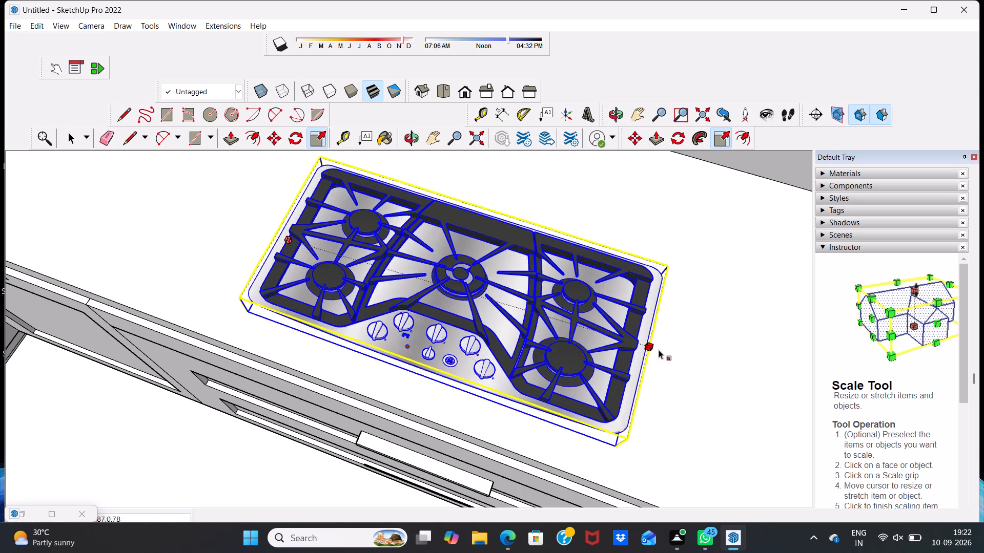
{"action": "left_click", "coordinate": [689, 360]}
Stretch the cooktop from the same end edge by about 1.31 in length and 1.66 in height, and deselect it.
{"action": "scroll", "coordinate": [662, 282], "scroll_direction": "down", "scroll_amount": 3}
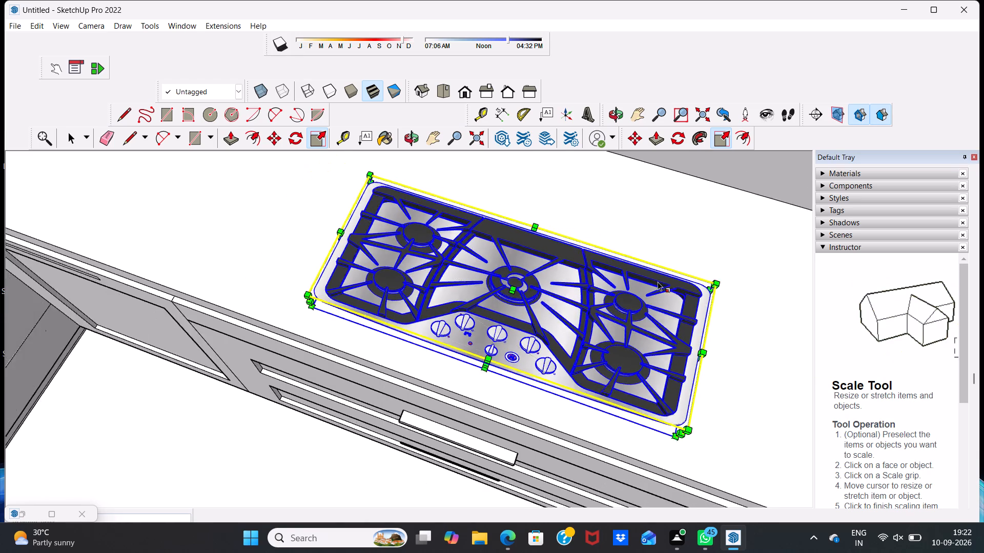
{"action": "scroll", "coordinate": [658, 282], "scroll_direction": "down", "scroll_amount": 8}
{"action": "scroll", "coordinate": [636, 216], "scroll_direction": "down", "scroll_amount": 3}
{"action": "scroll", "coordinate": [699, 279], "scroll_direction": "up", "scroll_amount": 3}
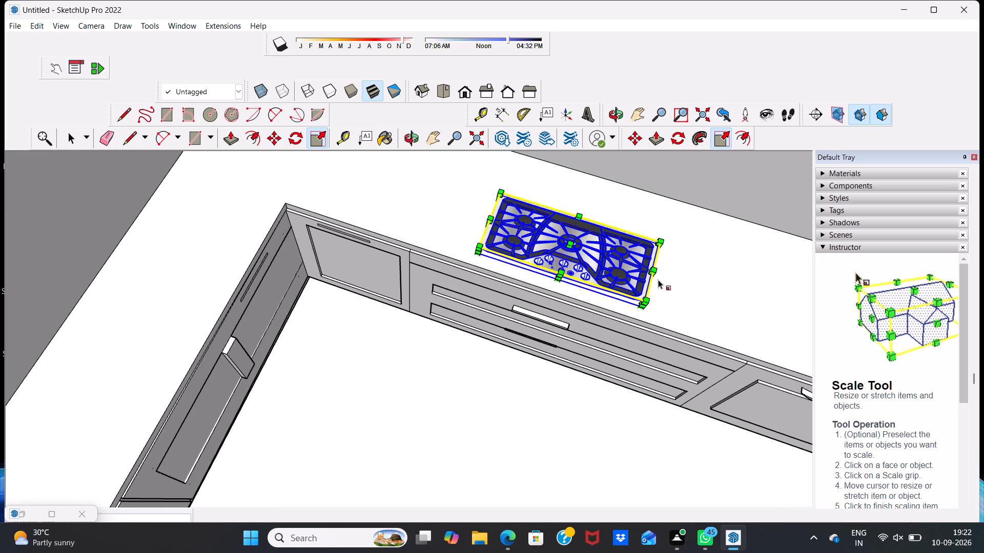
{"action": "left_click", "coordinate": [654, 265]}
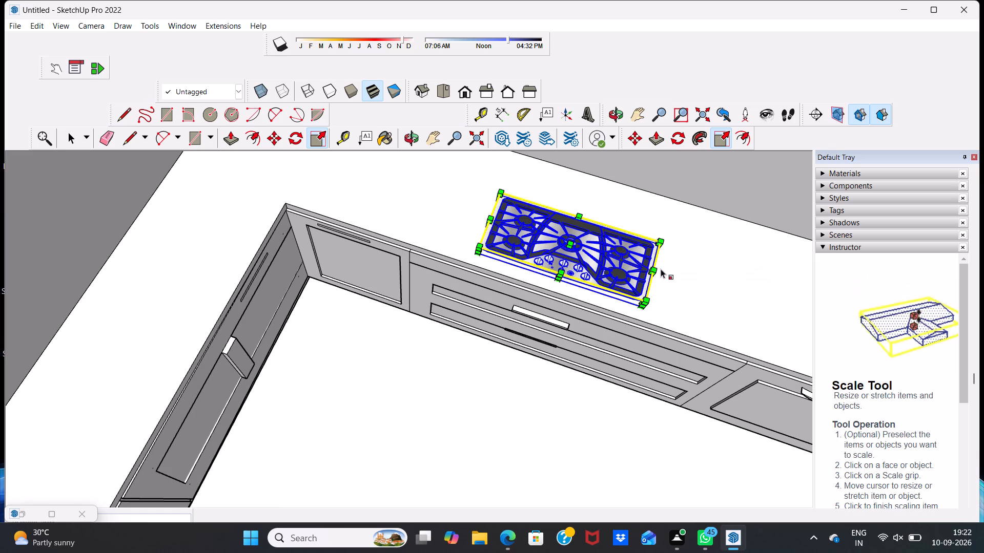
{"action": "left_click", "coordinate": [654, 273]}
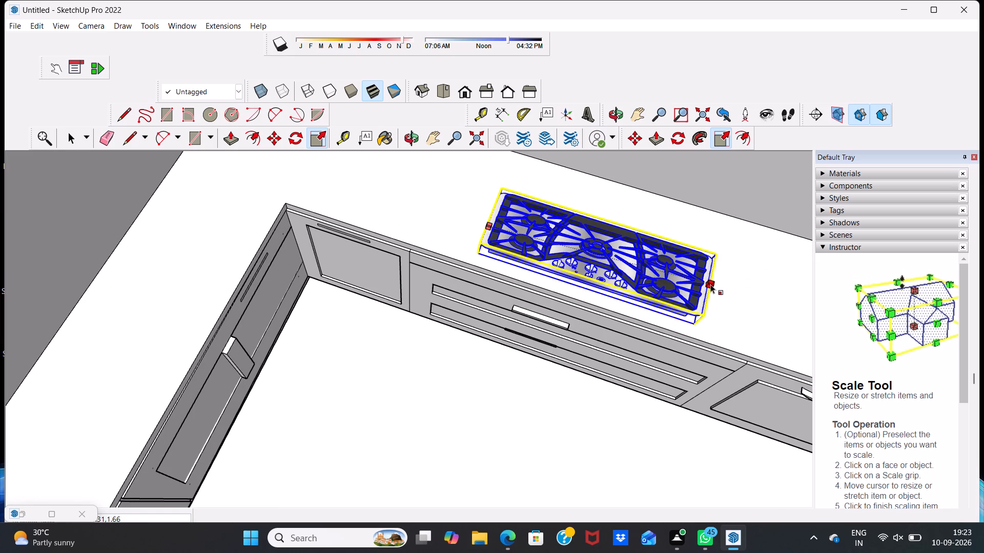
{"action": "left_click", "coordinate": [710, 284]}
{"action": "scroll", "coordinate": [663, 259], "scroll_direction": "up", "scroll_amount": 12}
{"action": "scroll", "coordinate": [646, 270], "scroll_direction": "down", "scroll_amount": 4}
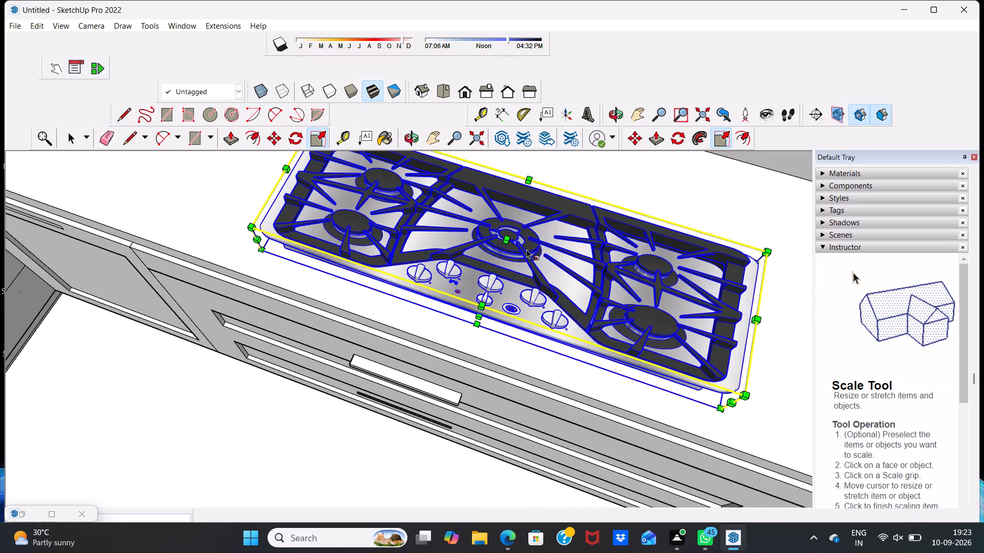
{"action": "scroll", "coordinate": [526, 249], "scroll_direction": "down", "scroll_amount": 20}
{"action": "scroll", "coordinate": [526, 249], "scroll_direction": "down", "scroll_amount": 3}
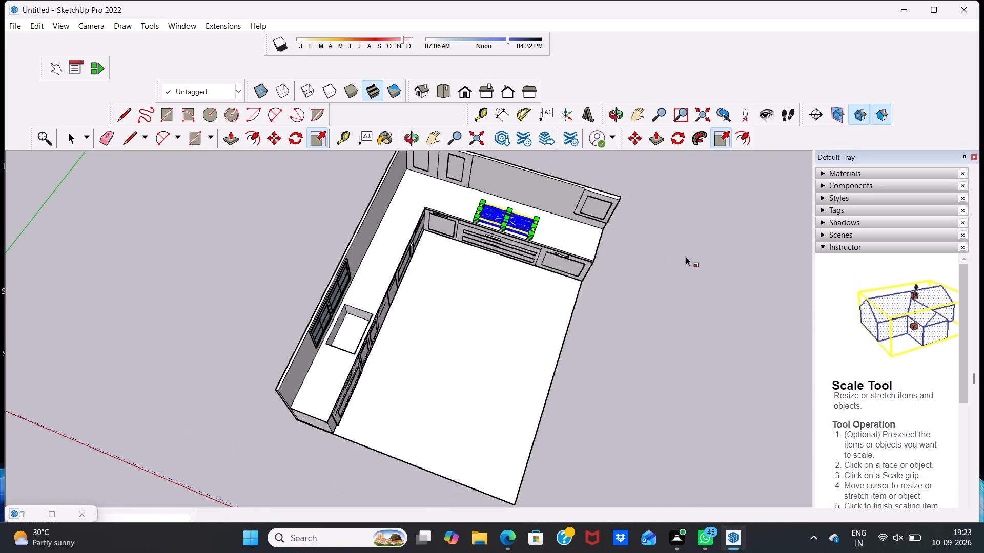
{"action": "key", "text": "space"}
{"action": "key", "text": "space"}
{"action": "left_click", "coordinate": [688, 280]}
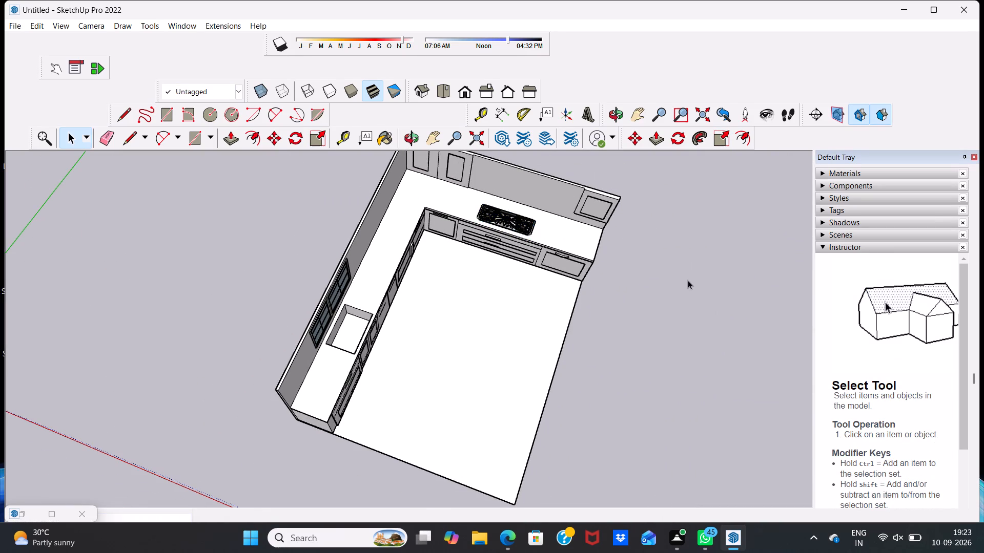
Examine the resized cooktop's proportions and its fit on the countertop above the drawer cabinet.
{"action": "scroll", "coordinate": [667, 270], "scroll_direction": "up", "scroll_amount": 5}
{"action": "scroll", "coordinate": [404, 215], "scroll_direction": "up", "scroll_amount": 15}
{"action": "scroll", "coordinate": [538, 162], "scroll_direction": "up", "scroll_amount": 1}
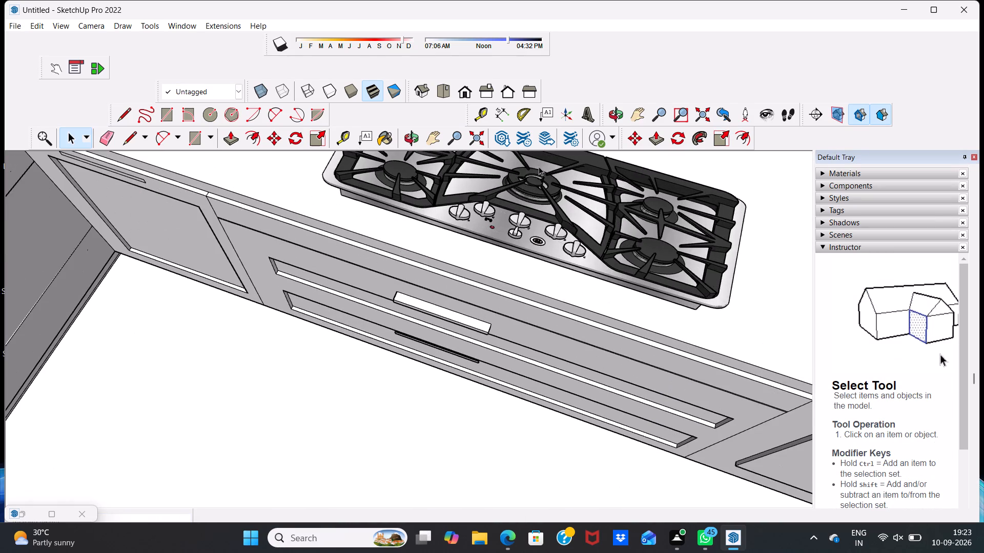
{"action": "middle_click_drag", "start_coordinate": [539, 168], "coordinate": [523, 311]}
{"action": "scroll", "coordinate": [523, 311], "scroll_direction": "up", "scroll_amount": 10}
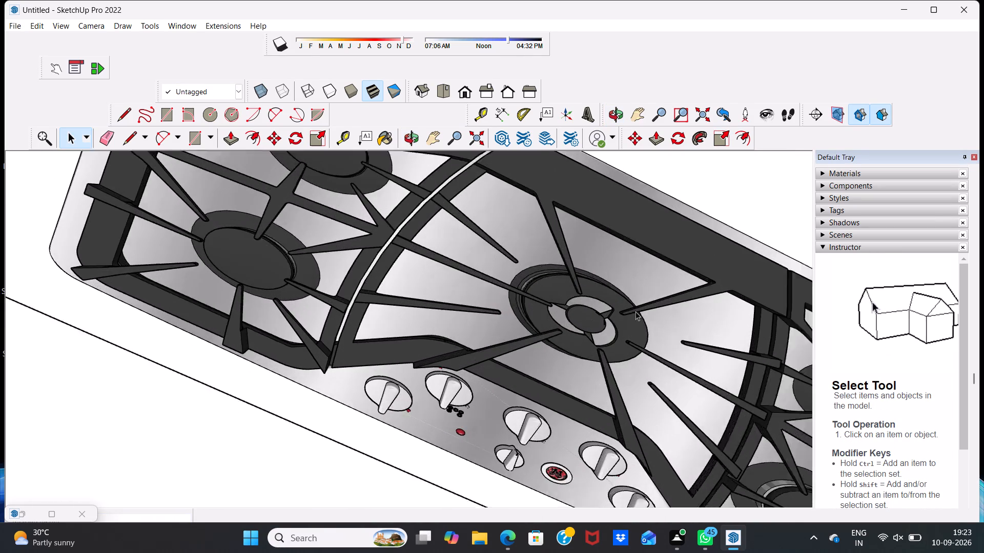
{"action": "scroll", "coordinate": [669, 224], "scroll_direction": "down", "scroll_amount": 11}
{"action": "middle_click_drag", "start_coordinate": [651, 345], "coordinate": [757, 170]}
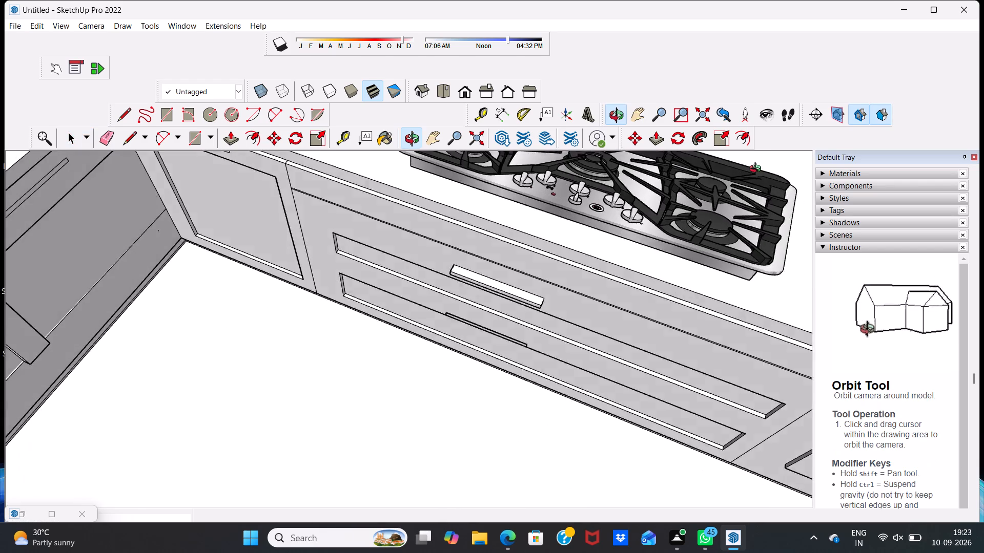
{"action": "middle_click_drag", "start_coordinate": [757, 170], "coordinate": [750, 183]}
{"action": "scroll", "coordinate": [702, 225], "scroll_direction": "up", "scroll_amount": 5}
{"action": "scroll", "coordinate": [614, 313], "scroll_direction": "down", "scroll_amount": 6}
{"action": "scroll", "coordinate": [519, 218], "scroll_direction": "up", "scroll_amount": 4}
{"action": "scroll", "coordinate": [519, 222], "scroll_direction": "down", "scroll_amount": 4}
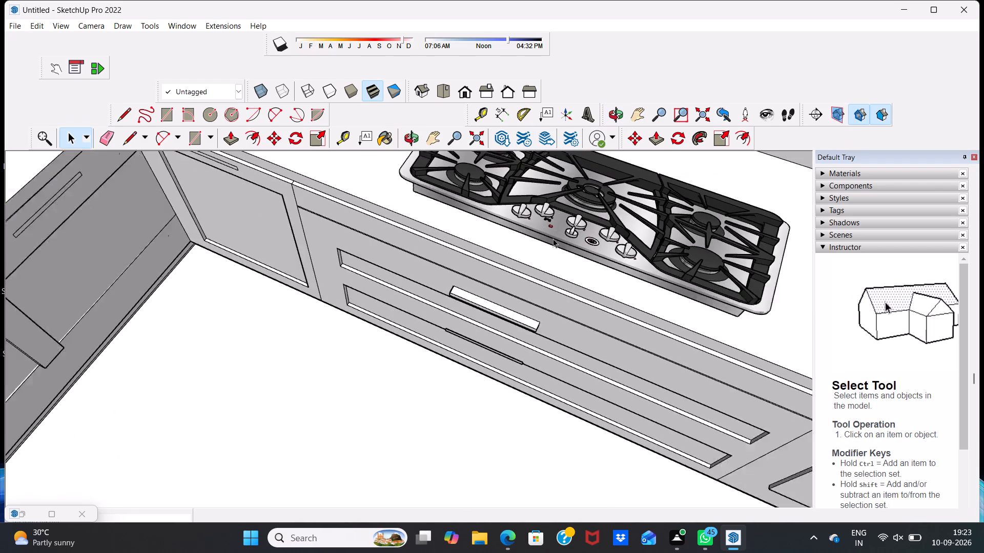
{"action": "scroll", "coordinate": [553, 239], "scroll_direction": "down", "scroll_amount": 2}
{"action": "scroll", "coordinate": [591, 215], "scroll_direction": "up", "scroll_amount": 4}
{"action": "scroll", "coordinate": [591, 215], "scroll_direction": "down", "scroll_amount": 9}
{"action": "scroll", "coordinate": [624, 170], "scroll_direction": "down", "scroll_amount": 8}
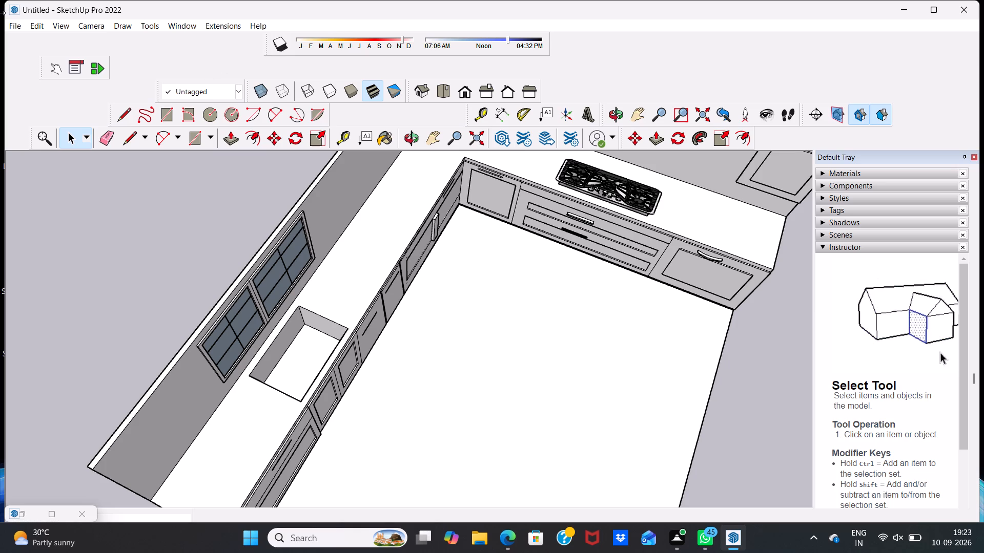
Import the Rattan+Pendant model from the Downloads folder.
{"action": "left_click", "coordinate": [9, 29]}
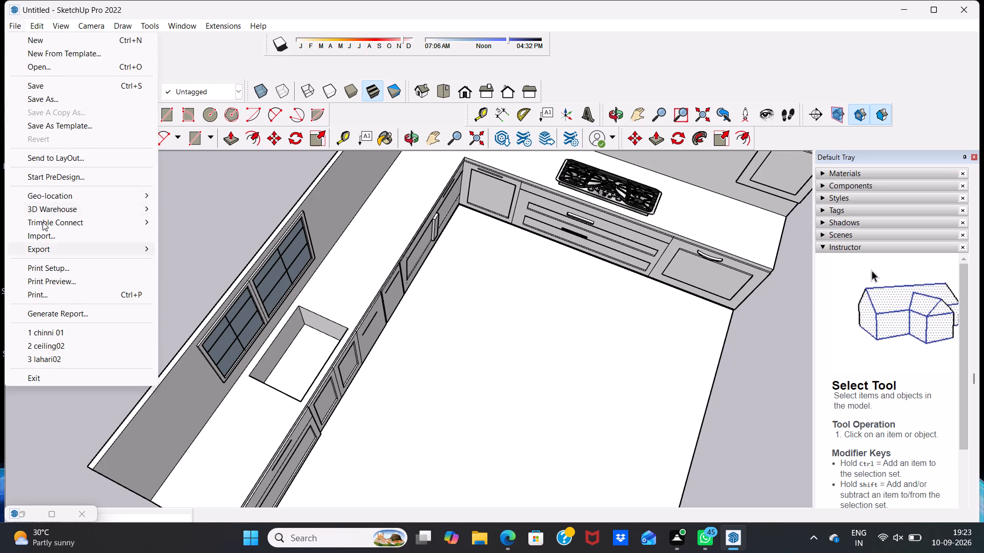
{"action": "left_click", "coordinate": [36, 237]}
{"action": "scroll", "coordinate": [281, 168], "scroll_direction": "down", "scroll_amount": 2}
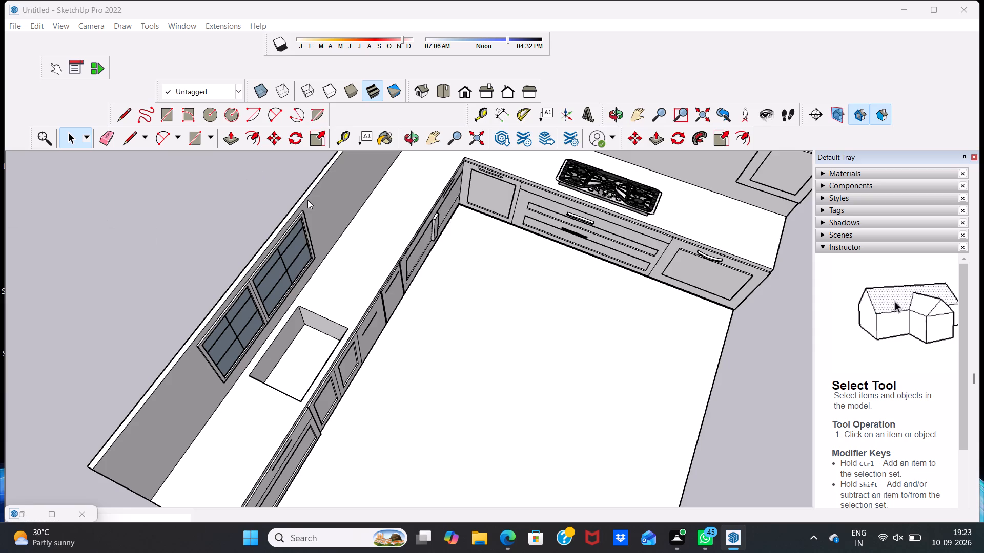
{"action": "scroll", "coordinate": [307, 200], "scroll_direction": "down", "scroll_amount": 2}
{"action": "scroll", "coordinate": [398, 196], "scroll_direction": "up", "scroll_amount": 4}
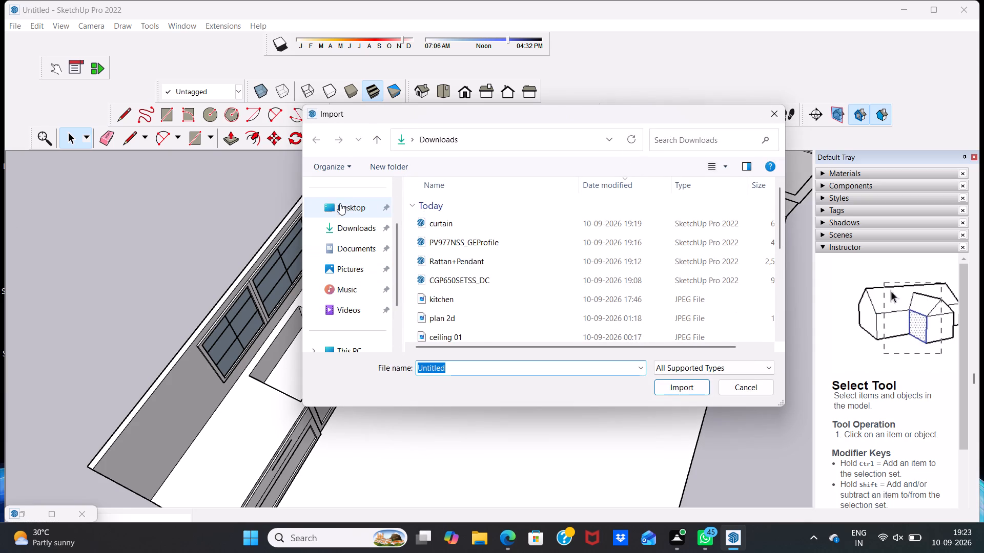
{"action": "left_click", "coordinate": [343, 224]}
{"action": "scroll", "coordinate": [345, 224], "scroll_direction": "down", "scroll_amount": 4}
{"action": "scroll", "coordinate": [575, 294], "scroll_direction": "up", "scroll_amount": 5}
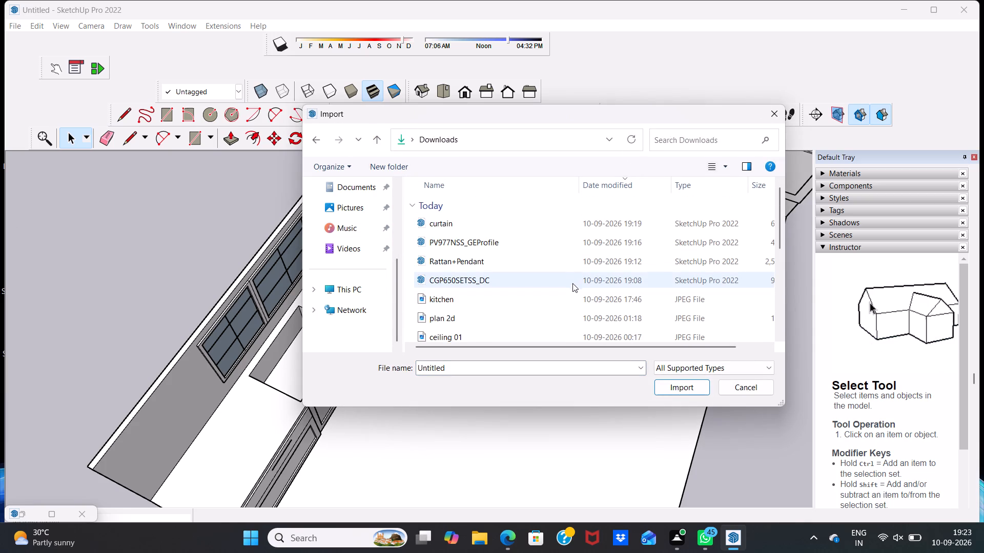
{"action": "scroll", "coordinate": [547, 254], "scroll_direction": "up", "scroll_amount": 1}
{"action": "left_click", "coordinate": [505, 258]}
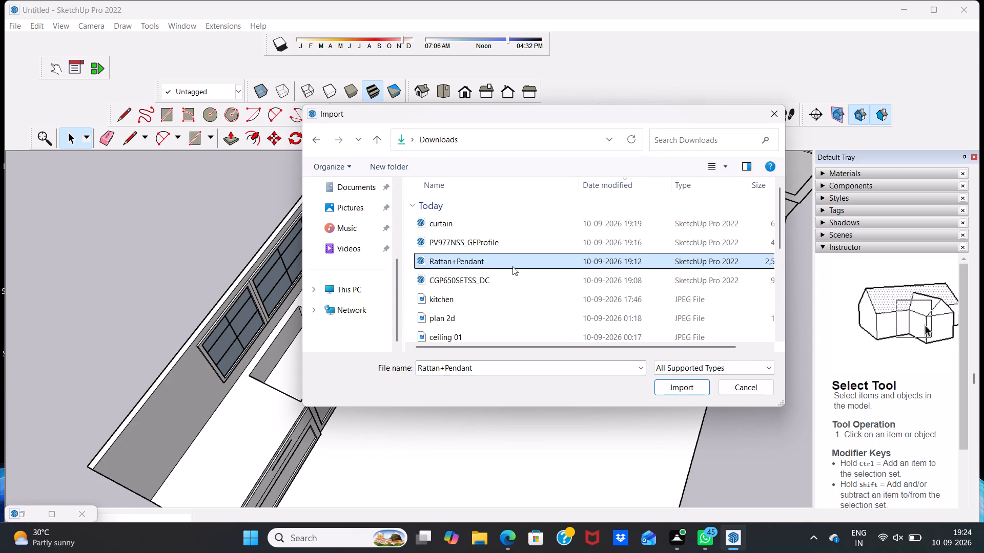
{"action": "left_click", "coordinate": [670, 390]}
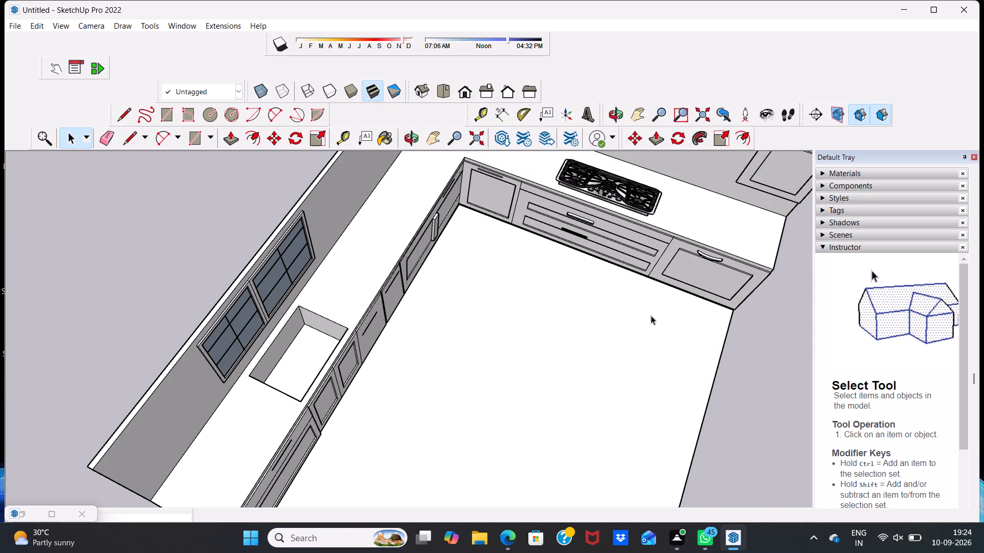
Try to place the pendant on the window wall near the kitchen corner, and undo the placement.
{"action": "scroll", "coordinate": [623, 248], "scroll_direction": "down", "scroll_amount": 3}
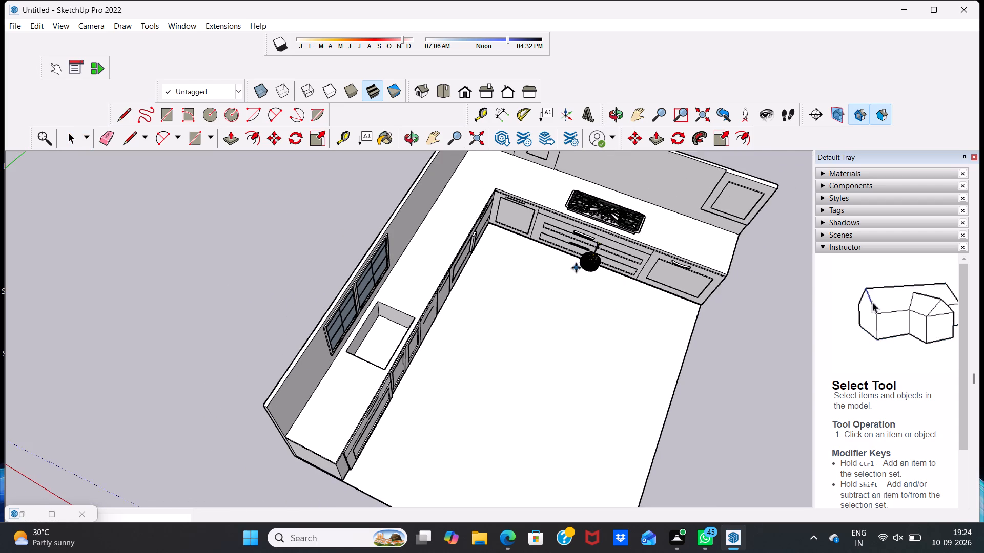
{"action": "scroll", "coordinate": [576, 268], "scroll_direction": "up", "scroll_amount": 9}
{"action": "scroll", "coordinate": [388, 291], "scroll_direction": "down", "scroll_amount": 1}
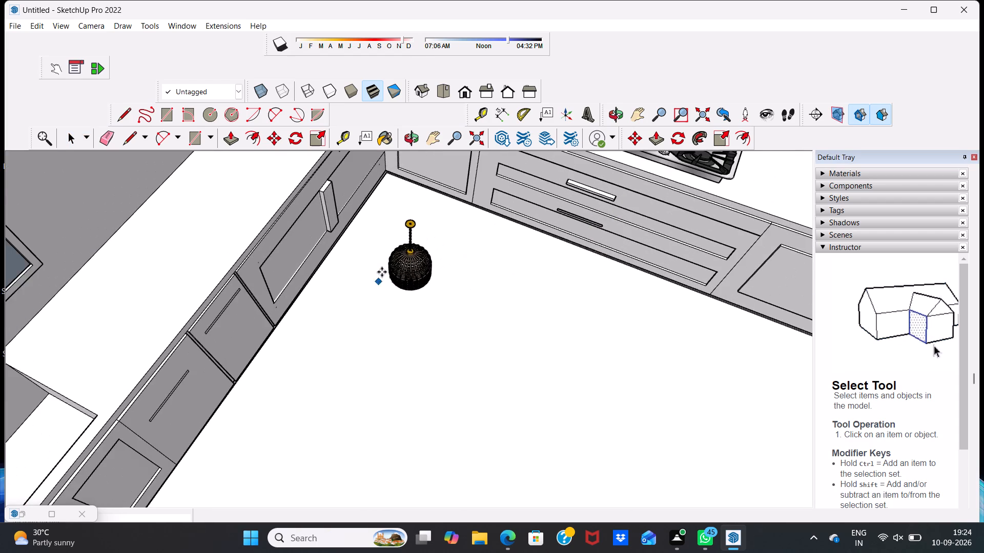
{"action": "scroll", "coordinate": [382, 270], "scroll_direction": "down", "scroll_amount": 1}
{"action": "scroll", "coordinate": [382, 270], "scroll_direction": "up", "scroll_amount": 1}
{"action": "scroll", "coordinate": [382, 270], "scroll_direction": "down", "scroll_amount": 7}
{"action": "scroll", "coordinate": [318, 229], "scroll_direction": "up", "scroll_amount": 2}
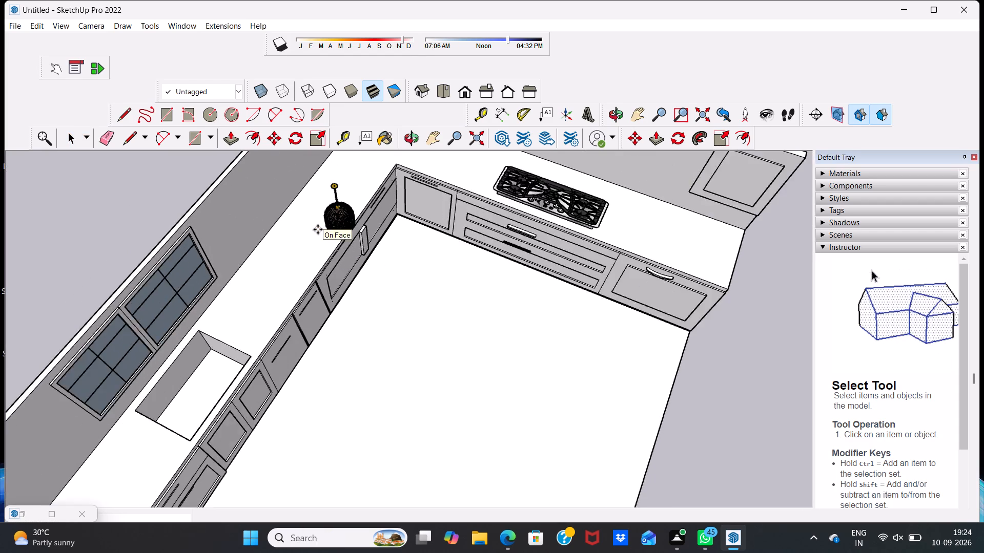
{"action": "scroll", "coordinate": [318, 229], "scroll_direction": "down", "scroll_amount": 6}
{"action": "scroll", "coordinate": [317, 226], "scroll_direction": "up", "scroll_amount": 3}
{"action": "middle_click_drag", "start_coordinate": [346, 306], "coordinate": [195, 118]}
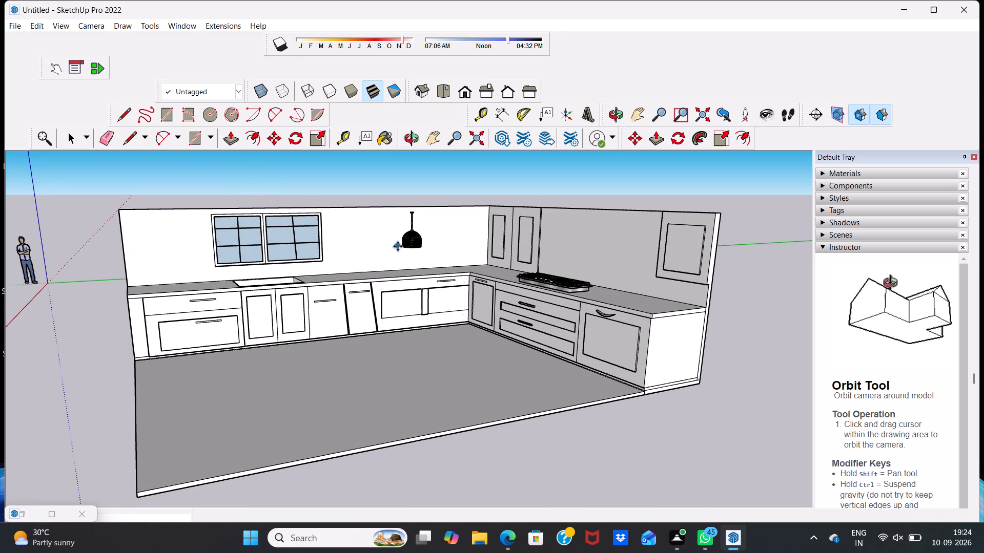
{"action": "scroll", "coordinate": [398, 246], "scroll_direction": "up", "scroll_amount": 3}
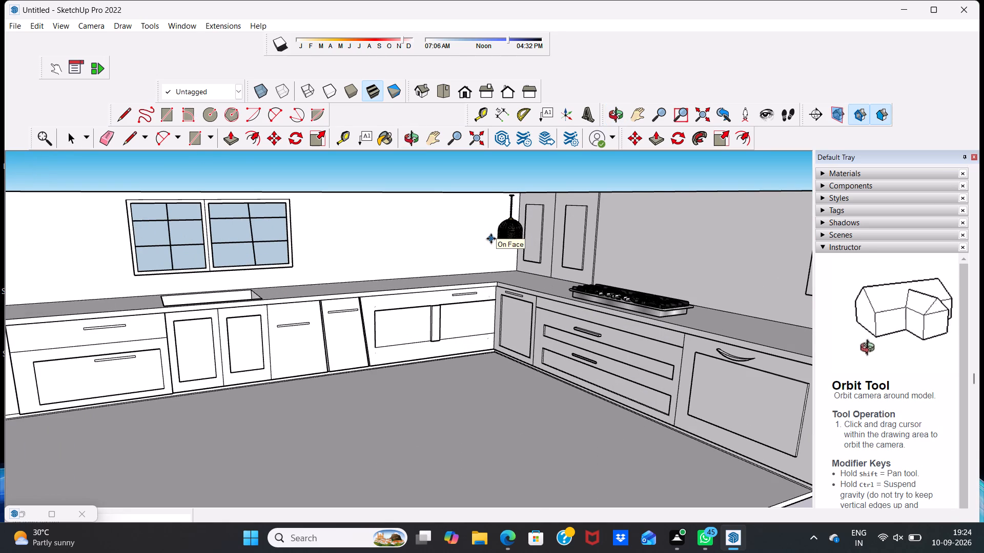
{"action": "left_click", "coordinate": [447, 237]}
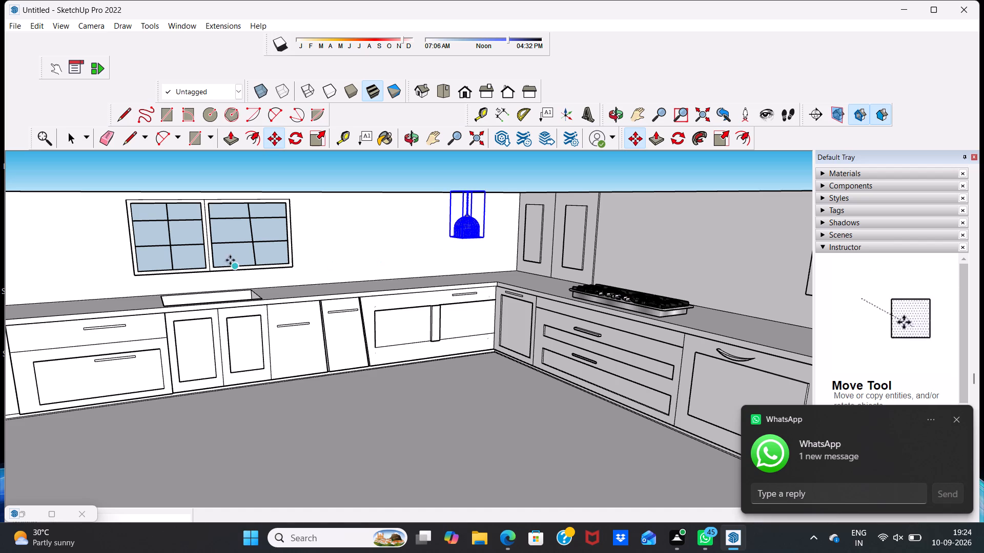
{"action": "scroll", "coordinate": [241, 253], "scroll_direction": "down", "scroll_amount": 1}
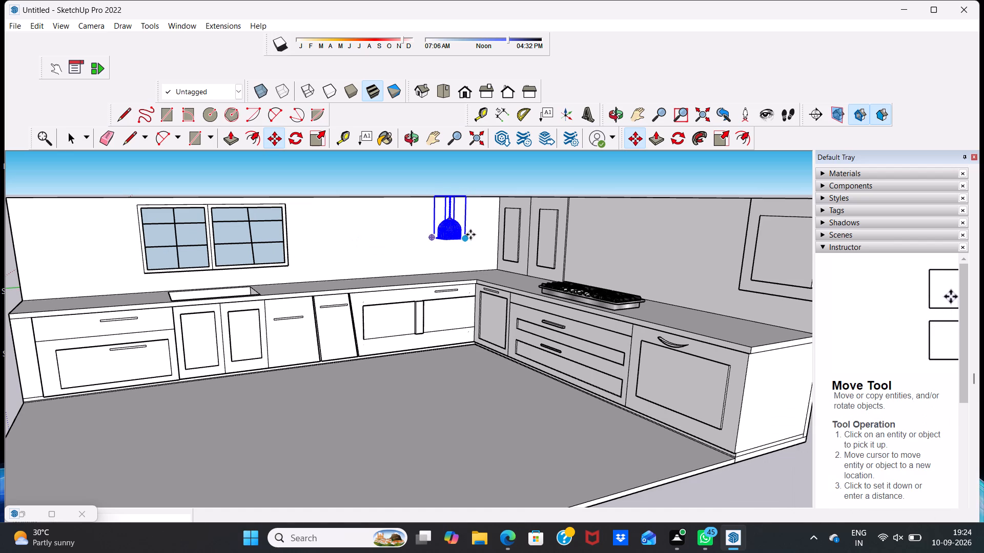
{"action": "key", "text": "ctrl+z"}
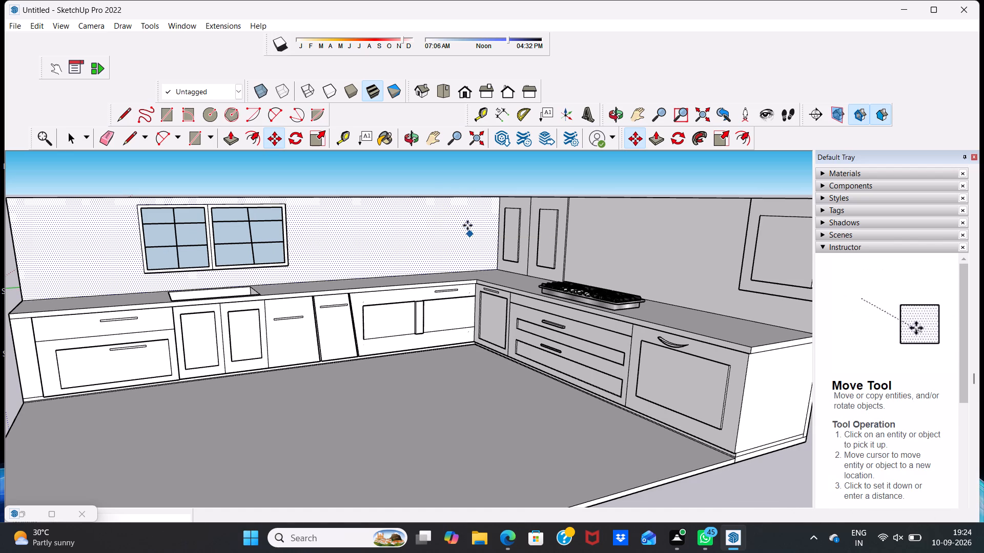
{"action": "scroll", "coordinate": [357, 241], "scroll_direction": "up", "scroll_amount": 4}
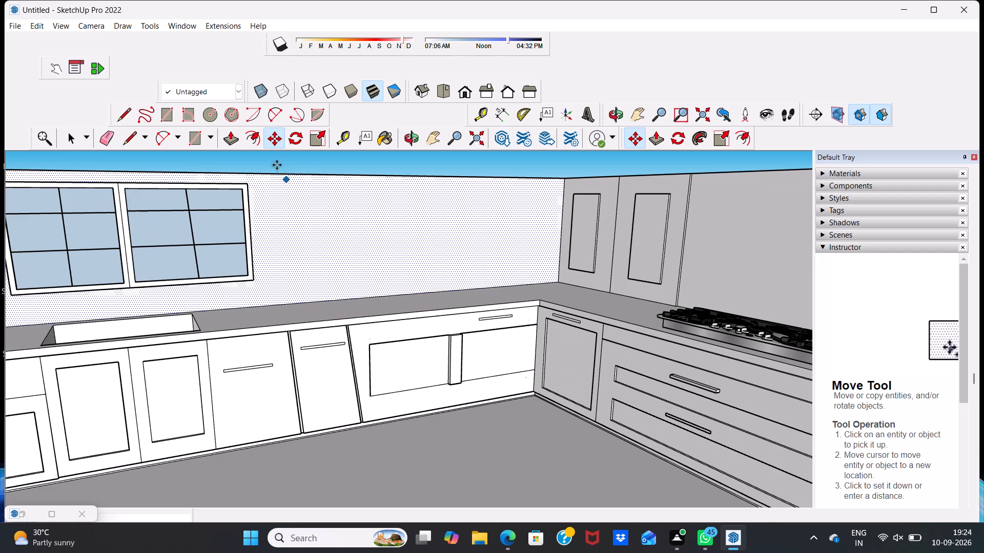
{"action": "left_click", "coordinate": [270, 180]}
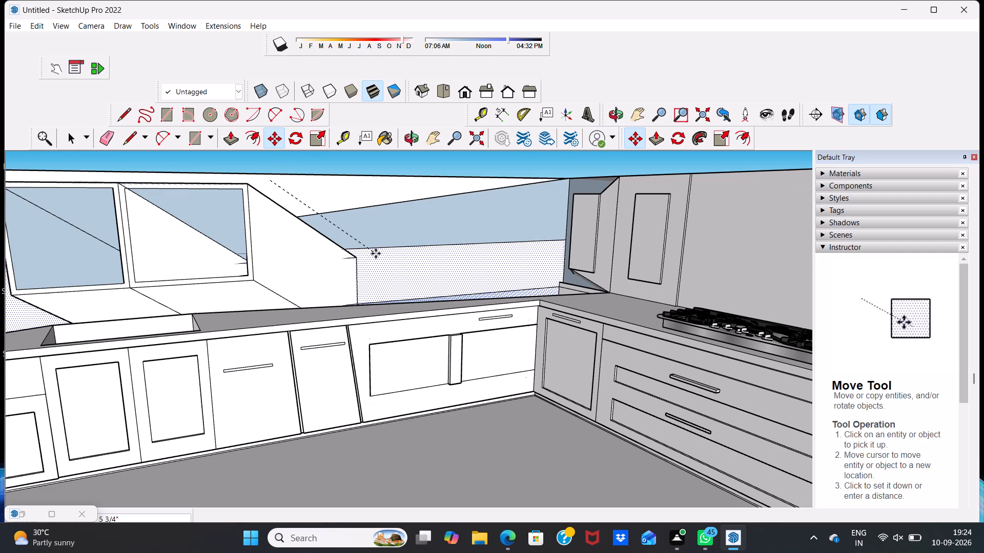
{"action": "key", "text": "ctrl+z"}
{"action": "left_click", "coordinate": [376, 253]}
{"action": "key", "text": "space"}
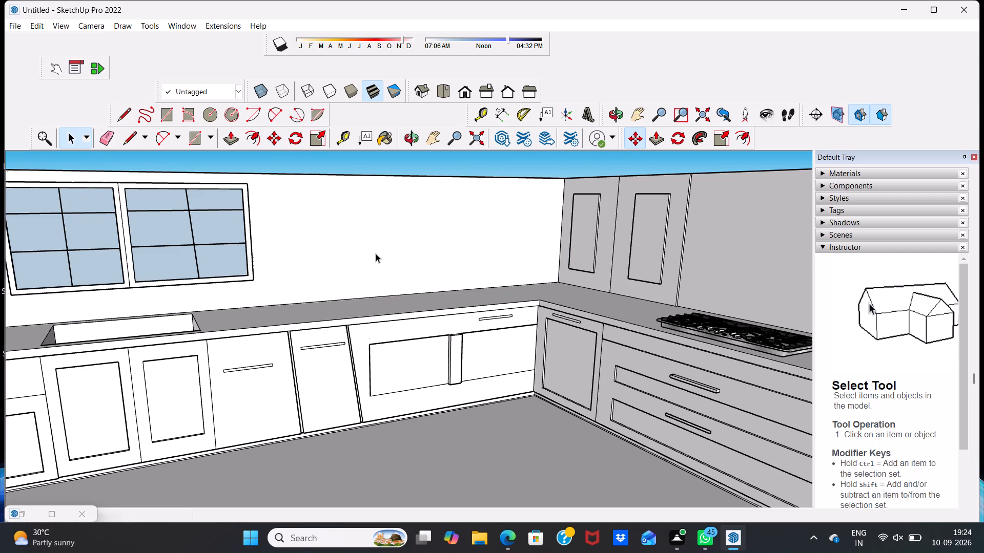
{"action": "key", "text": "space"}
Import the Rattan+Pendant model from the Downloads folder.
{"action": "scroll", "coordinate": [376, 253], "scroll_direction": "down", "scroll_amount": 9}
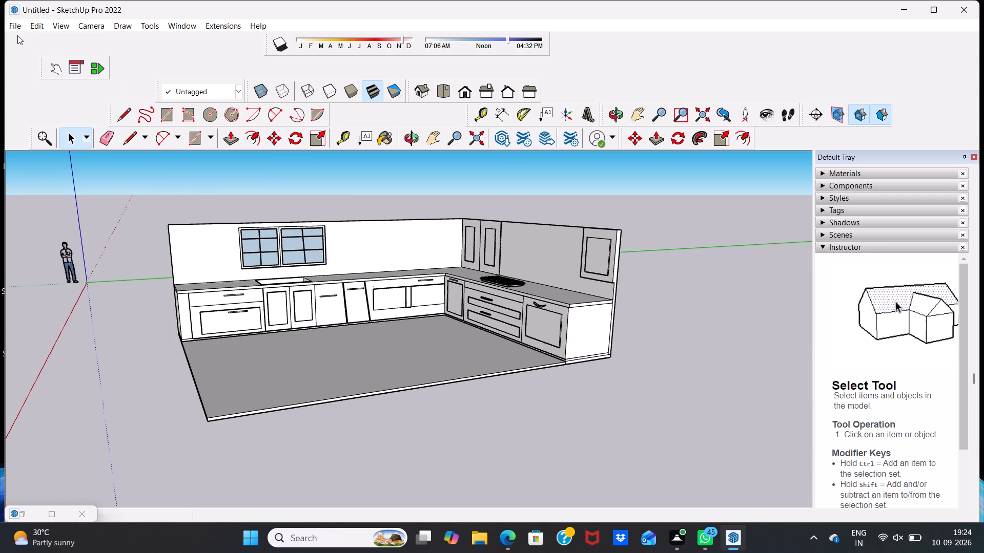
{"action": "left_click", "coordinate": [13, 30]}
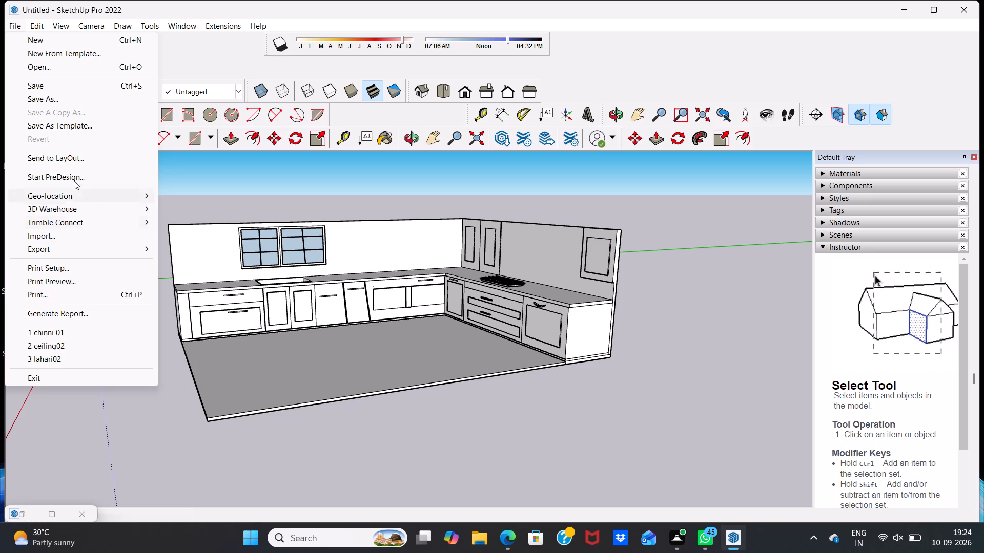
{"action": "left_click", "coordinate": [47, 236]}
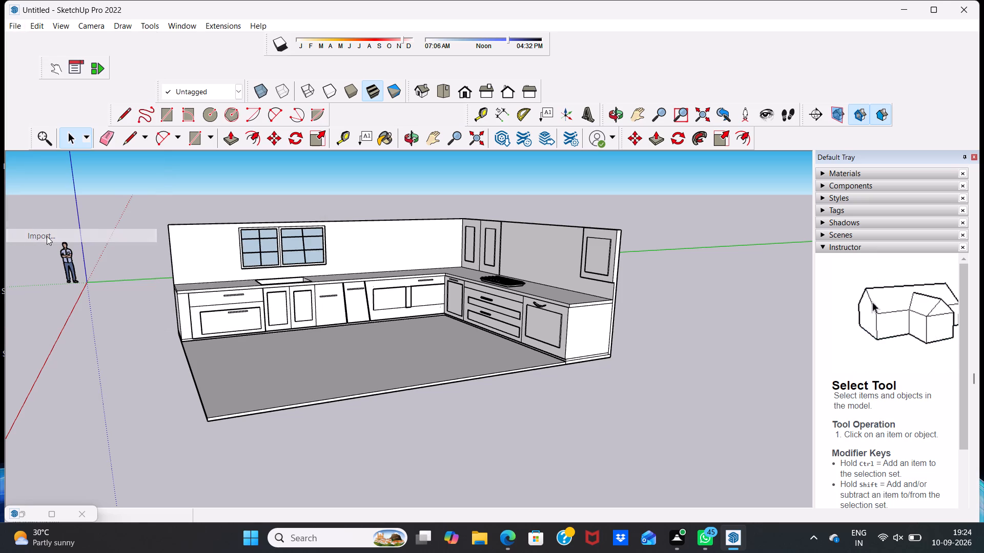
{"action": "scroll", "coordinate": [385, 243], "scroll_direction": "up", "scroll_amount": 1}
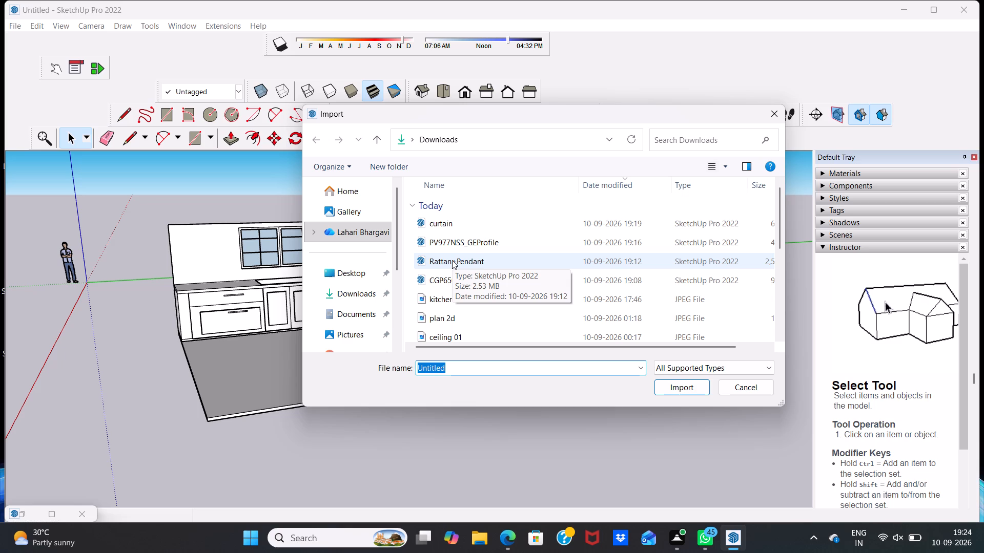
{"action": "left_click", "coordinate": [452, 260]}
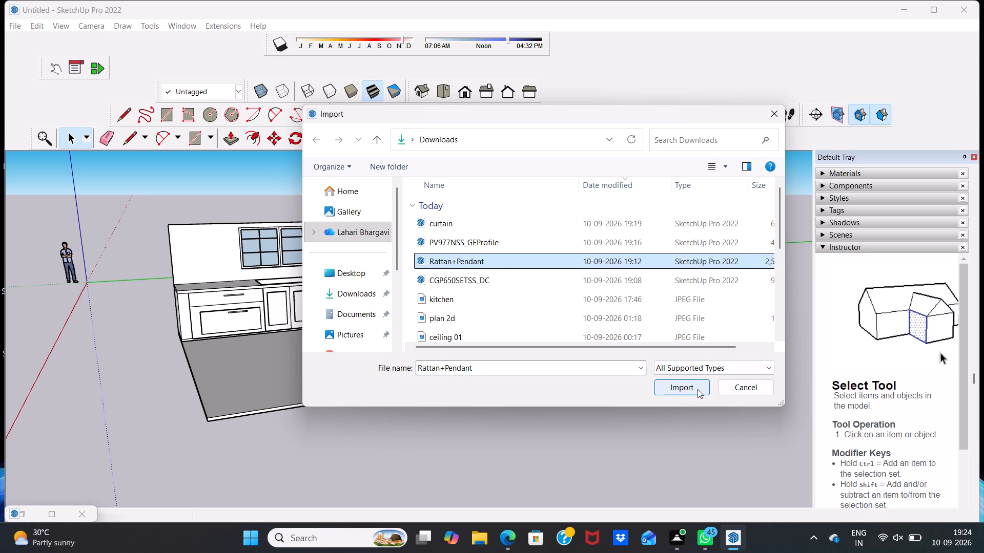
{"action": "left_click", "coordinate": [698, 389]}
Place the pendant against the window wall, between the window and the corner wall cabinets, near the top of the wall.
{"action": "scroll", "coordinate": [338, 229], "scroll_direction": "up", "scroll_amount": 2}
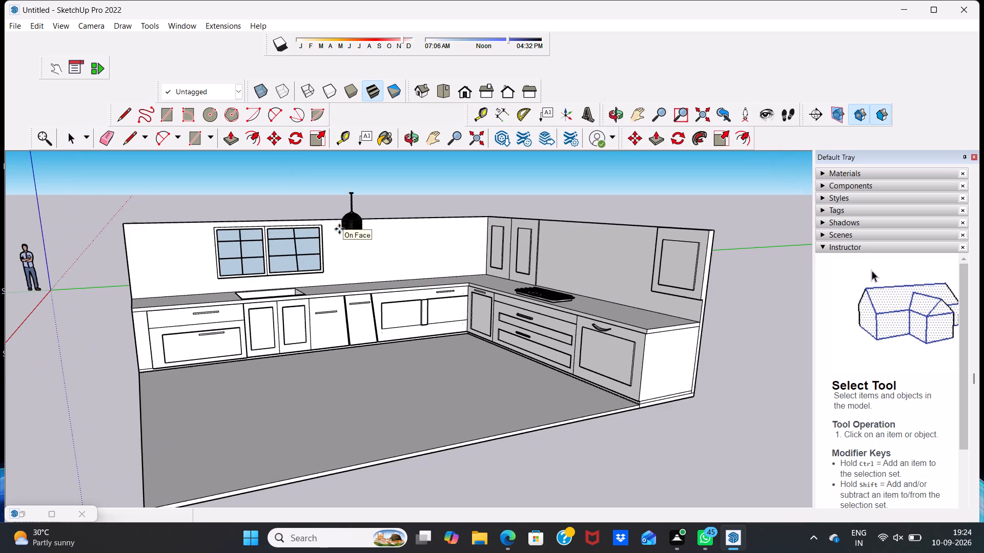
{"action": "scroll", "coordinate": [353, 271], "scroll_direction": "up", "scroll_amount": 4}
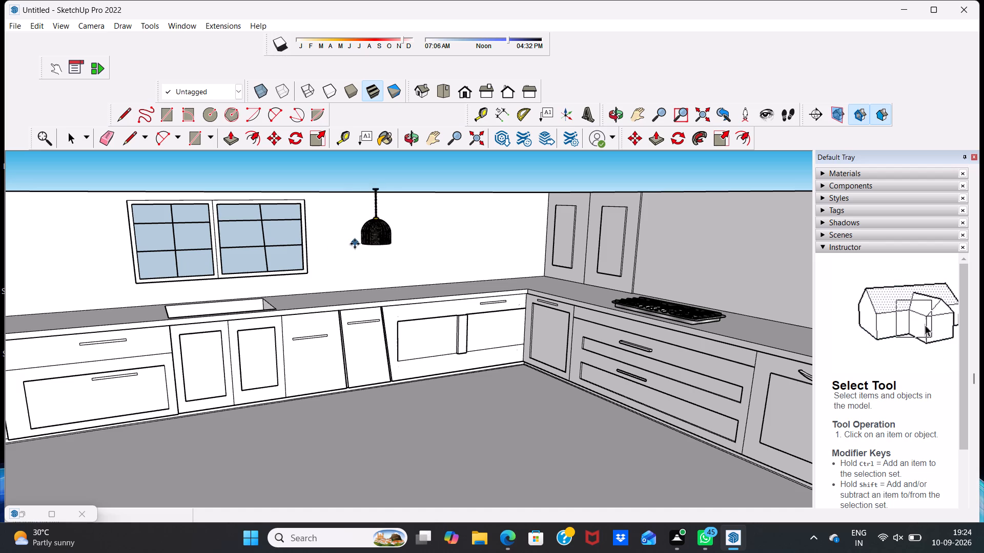
{"action": "left_click", "coordinate": [354, 250]}
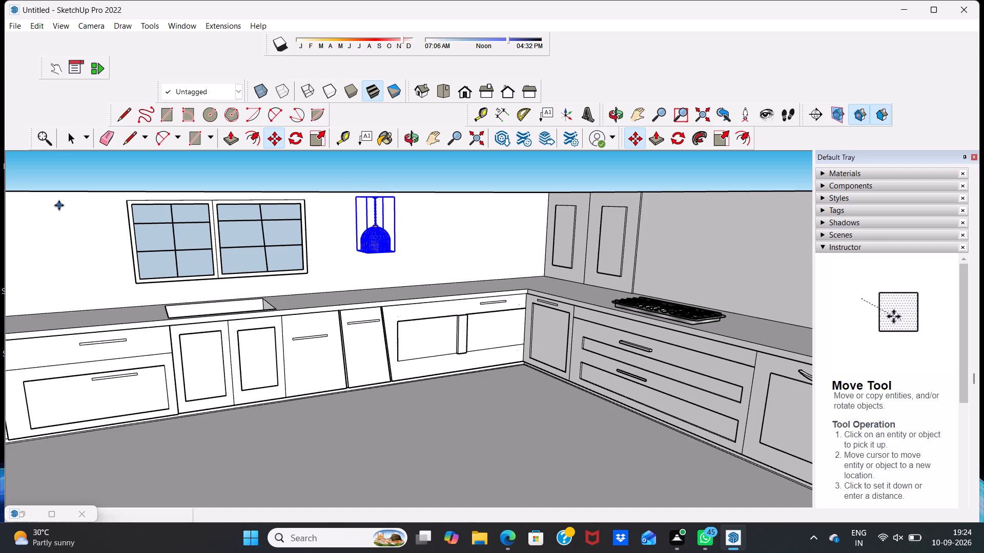
{"action": "key", "text": "space"}
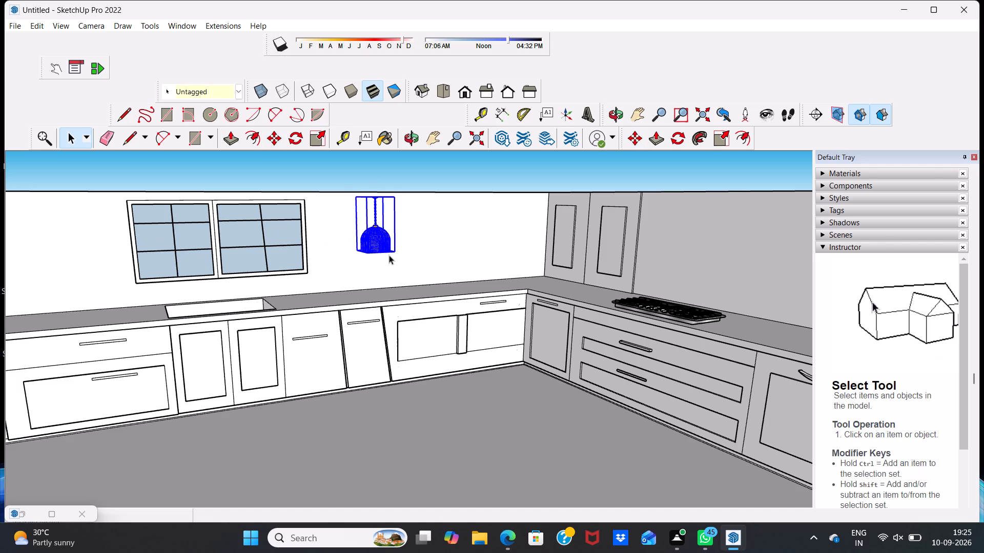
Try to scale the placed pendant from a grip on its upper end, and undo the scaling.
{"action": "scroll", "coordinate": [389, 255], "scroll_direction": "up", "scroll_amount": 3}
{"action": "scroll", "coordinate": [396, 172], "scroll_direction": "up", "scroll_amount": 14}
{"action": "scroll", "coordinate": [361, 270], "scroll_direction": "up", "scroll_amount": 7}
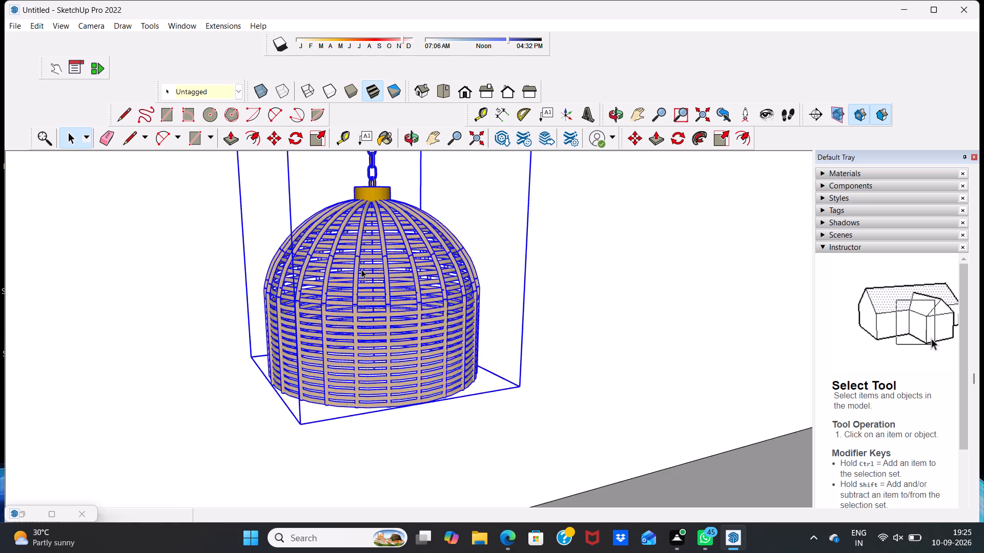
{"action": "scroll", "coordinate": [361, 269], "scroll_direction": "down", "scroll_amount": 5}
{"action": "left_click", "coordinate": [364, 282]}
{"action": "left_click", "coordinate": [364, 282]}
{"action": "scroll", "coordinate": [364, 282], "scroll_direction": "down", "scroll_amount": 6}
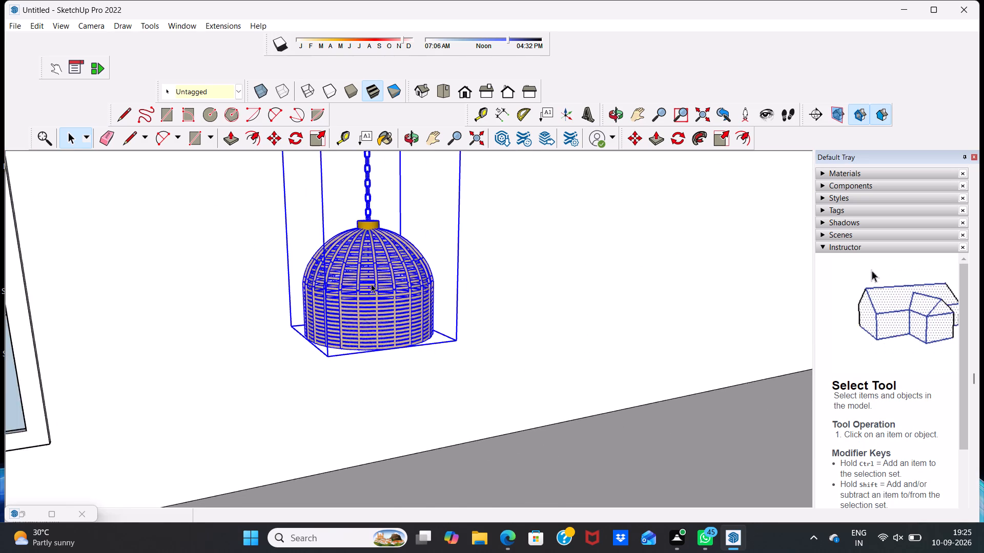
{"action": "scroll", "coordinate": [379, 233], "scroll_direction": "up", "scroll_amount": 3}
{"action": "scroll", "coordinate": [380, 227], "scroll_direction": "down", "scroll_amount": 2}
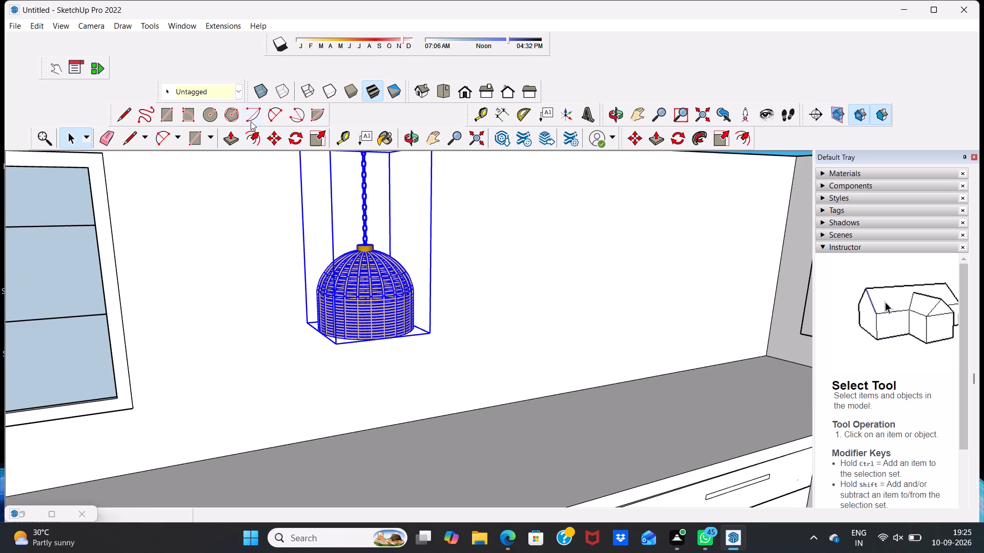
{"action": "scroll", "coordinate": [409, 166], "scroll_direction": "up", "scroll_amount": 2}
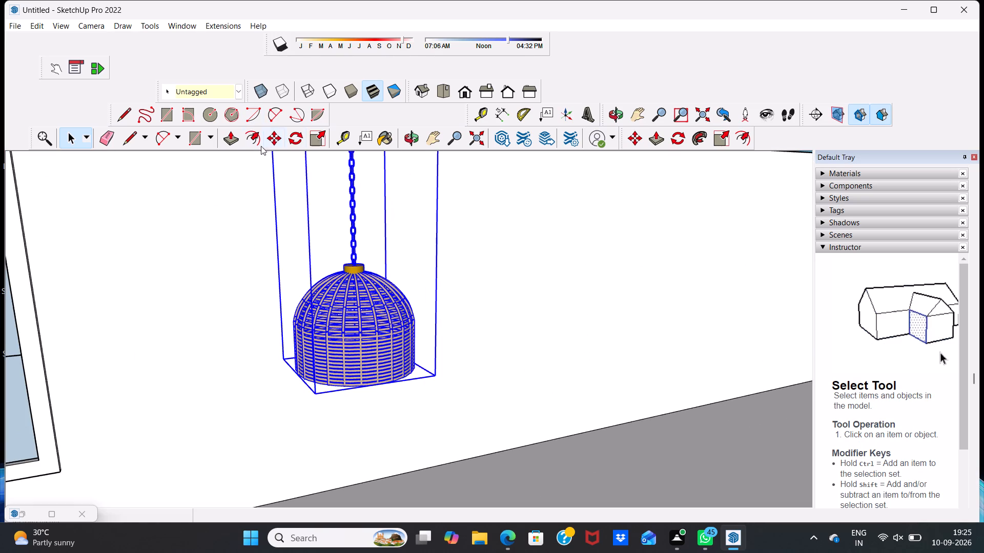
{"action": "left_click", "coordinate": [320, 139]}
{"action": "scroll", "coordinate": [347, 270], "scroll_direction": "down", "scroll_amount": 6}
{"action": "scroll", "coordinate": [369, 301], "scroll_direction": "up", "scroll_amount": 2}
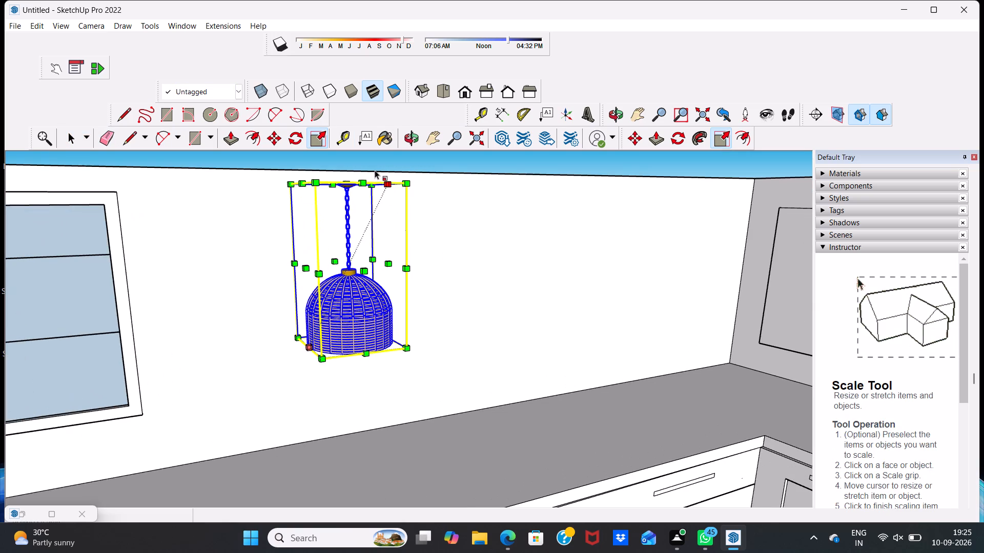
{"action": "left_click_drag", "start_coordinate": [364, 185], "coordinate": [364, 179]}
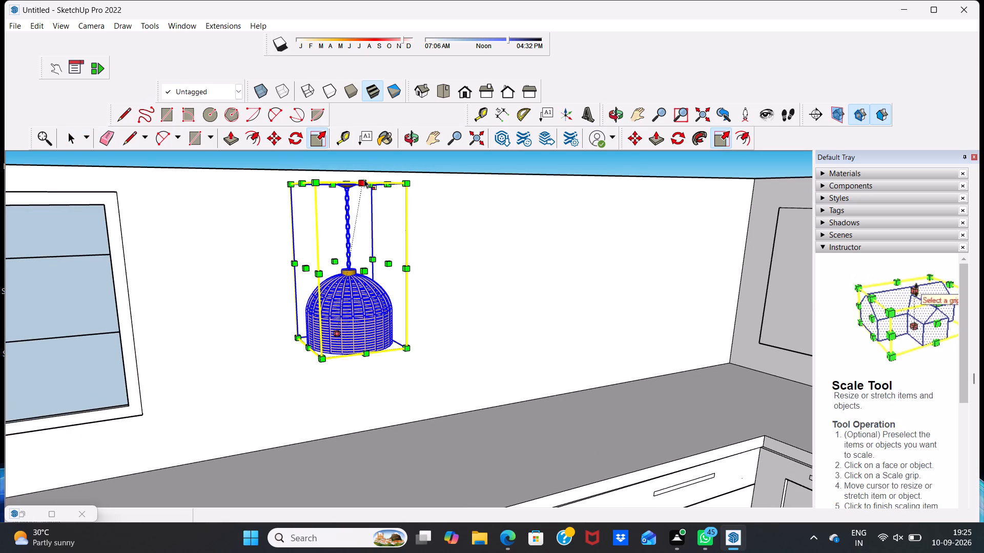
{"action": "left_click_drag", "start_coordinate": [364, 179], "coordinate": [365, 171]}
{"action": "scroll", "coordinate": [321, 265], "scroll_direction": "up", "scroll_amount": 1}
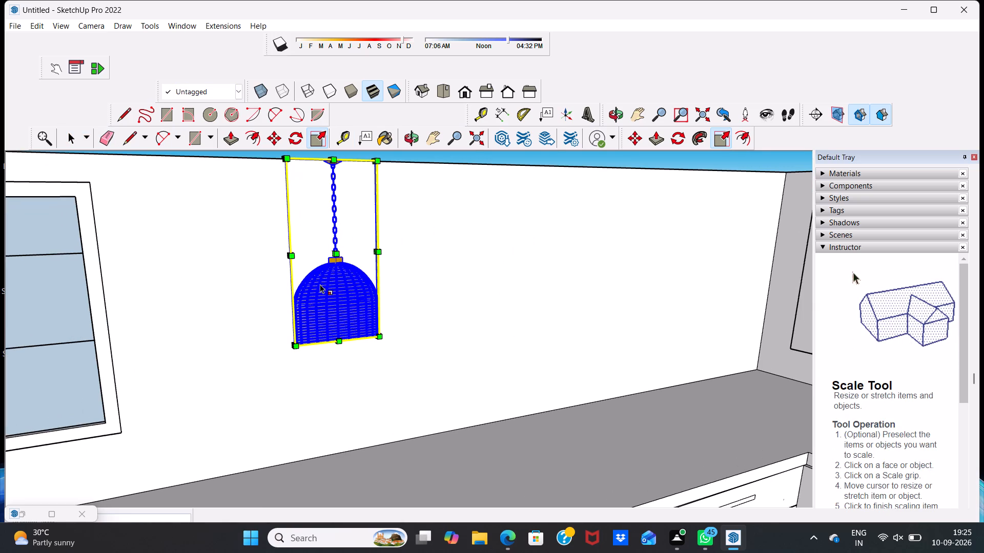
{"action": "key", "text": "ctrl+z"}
Stretch the pendant's height upward from its top centre grip so its ceiling plate reaches the top edge of the wall.
{"action": "scroll", "coordinate": [303, 302], "scroll_direction": "up", "scroll_amount": 6}
{"action": "scroll", "coordinate": [314, 292], "scroll_direction": "down", "scroll_amount": 6}
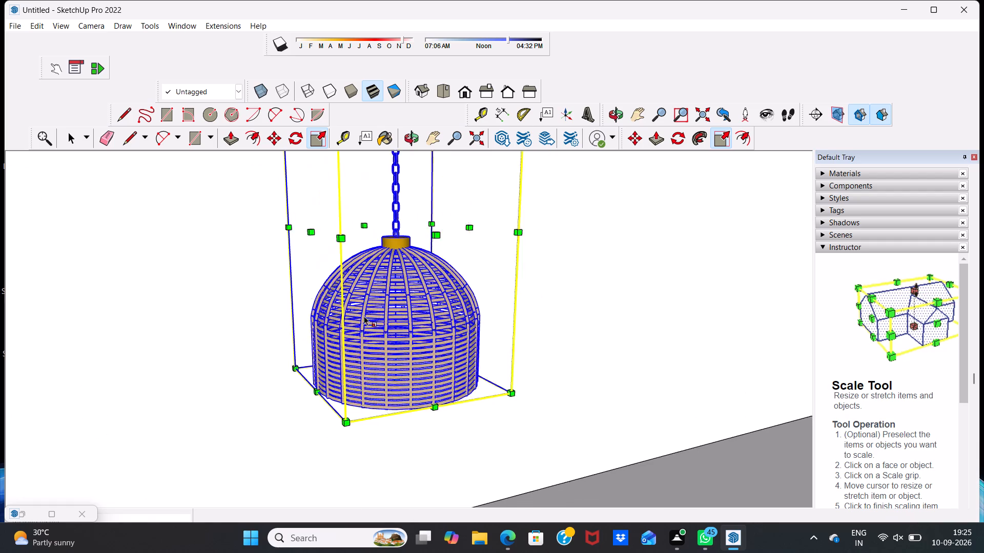
{"action": "scroll", "coordinate": [413, 206], "scroll_direction": "down", "scroll_amount": 4}
{"action": "middle_click_drag", "start_coordinate": [412, 206], "coordinate": [402, 346]}
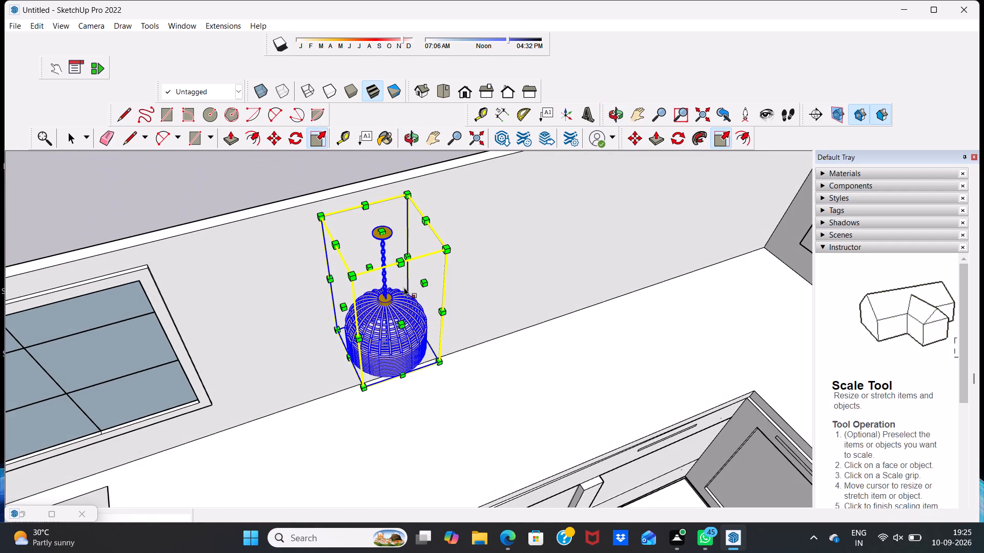
{"action": "left_click", "coordinate": [383, 230]}
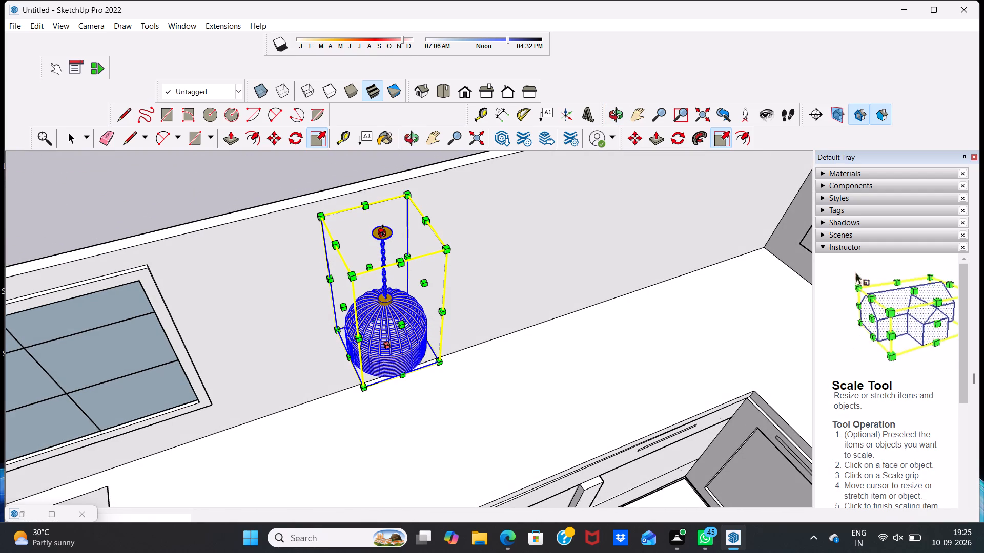
{"action": "left_click", "coordinate": [376, 187]}
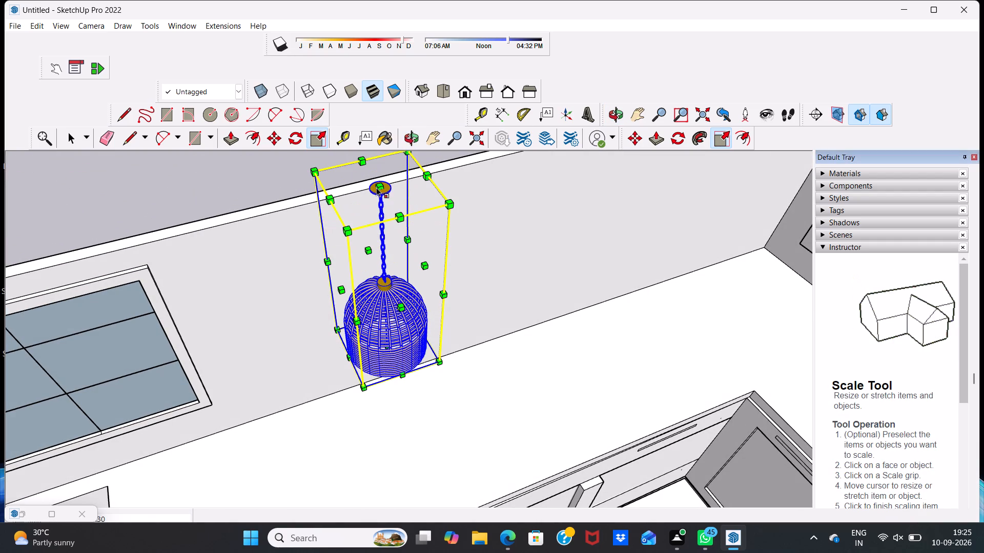
{"action": "left_click", "coordinate": [376, 189]}
{"action": "scroll", "coordinate": [364, 230], "scroll_direction": "down", "scroll_amount": 4}
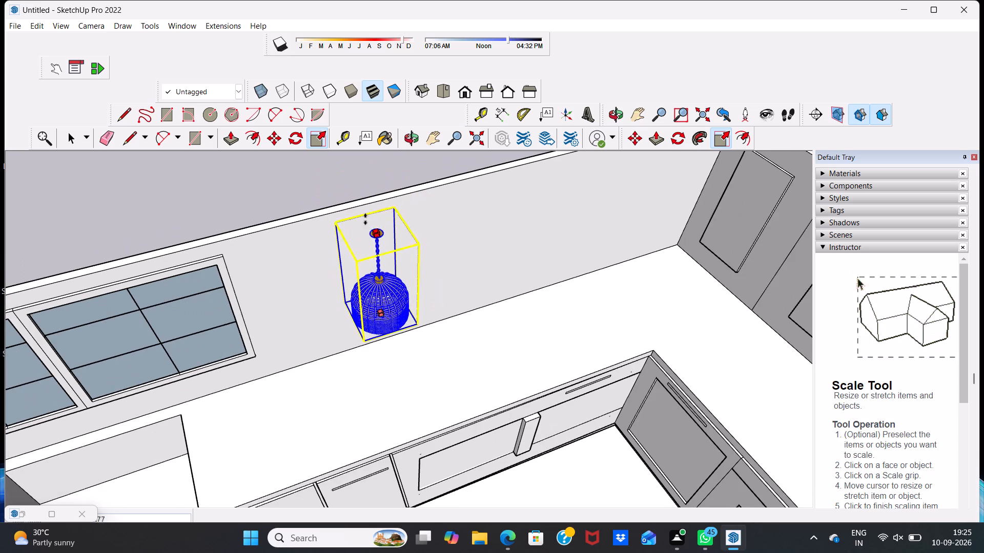
{"action": "left_click", "coordinate": [365, 206]}
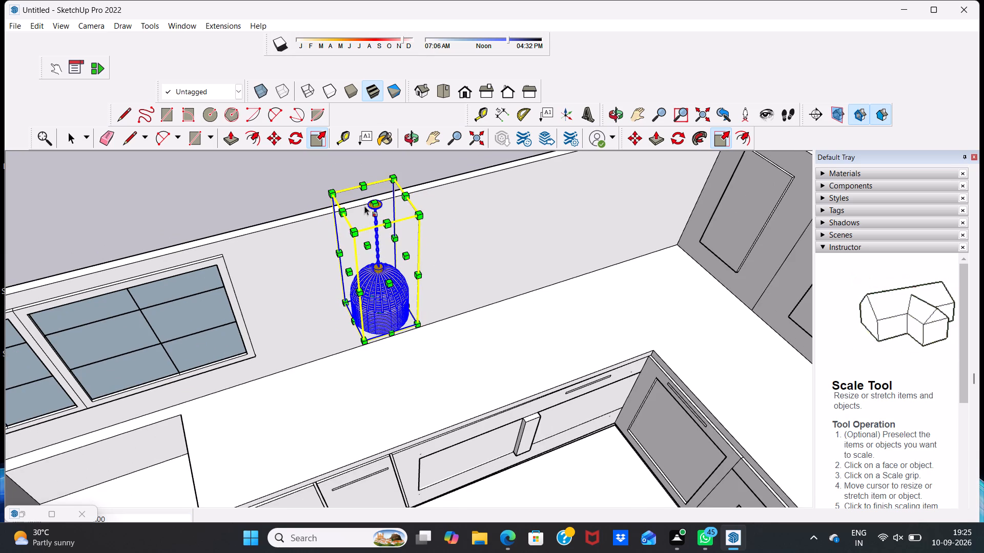
Copy the pendant along the window wall to the far side of the window, beyond the sink cutout.
{"action": "scroll", "coordinate": [363, 197], "scroll_direction": "down", "scroll_amount": 4}
{"action": "scroll", "coordinate": [354, 271], "scroll_direction": "up", "scroll_amount": 6}
{"action": "middle_click_drag", "start_coordinate": [335, 378], "coordinate": [464, 240]}
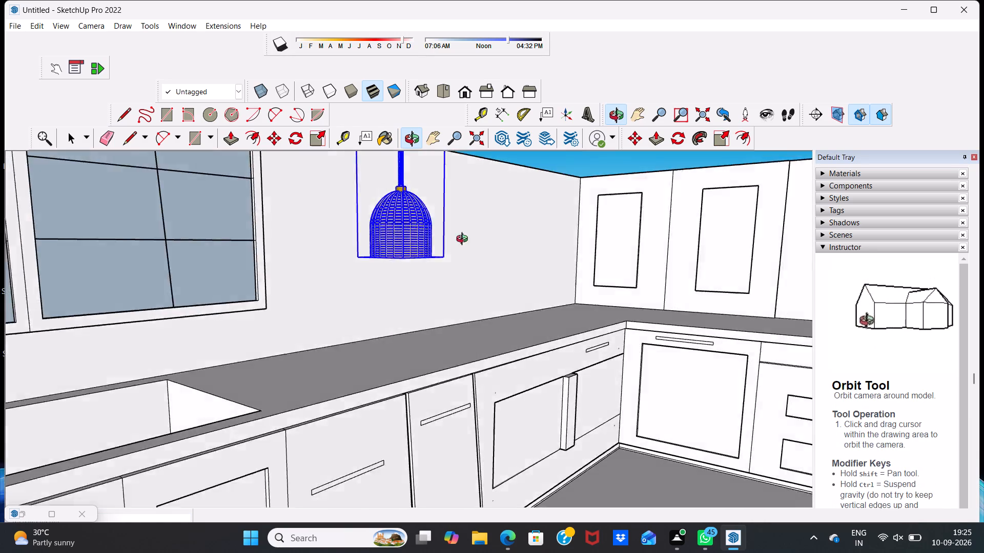
{"action": "middle_click_drag", "start_coordinate": [464, 240], "coordinate": [573, 317]}
{"action": "scroll", "coordinate": [420, 234], "scroll_direction": "up", "scroll_amount": 2}
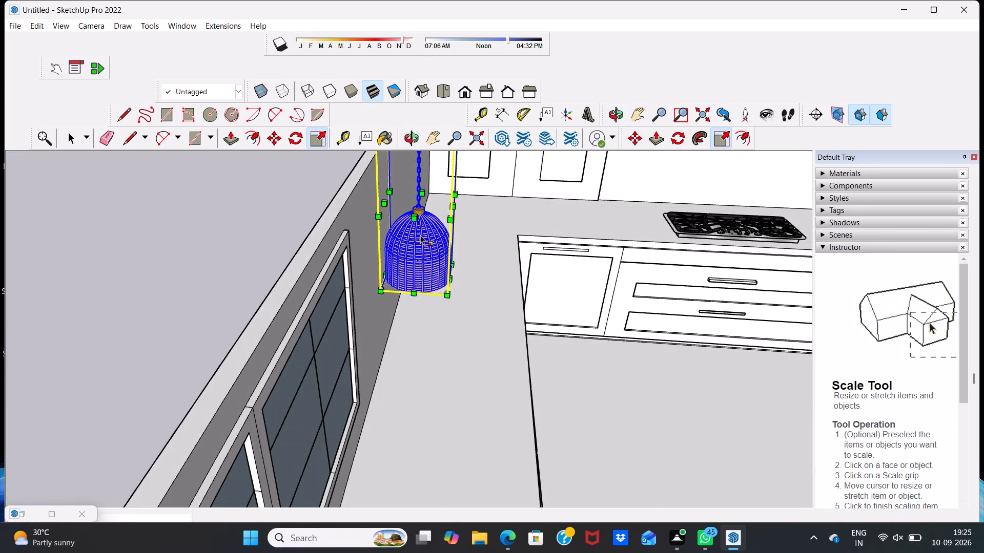
{"action": "scroll", "coordinate": [420, 235], "scroll_direction": "up", "scroll_amount": 2}
{"action": "scroll", "coordinate": [349, 238], "scroll_direction": "down", "scroll_amount": 2}
{"action": "scroll", "coordinate": [612, 233], "scroll_direction": "down", "scroll_amount": 3}
{"action": "middle_click", "coordinate": [607, 286]}
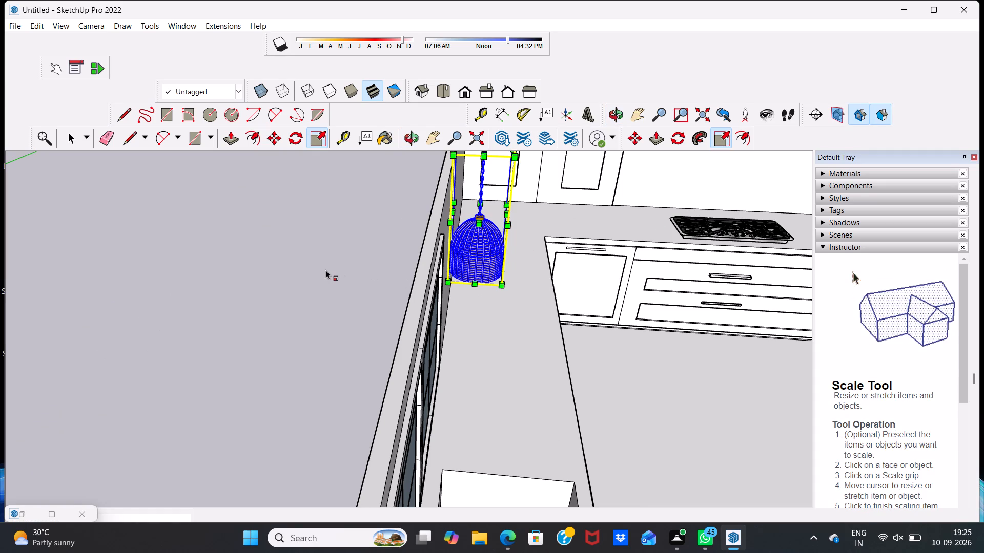
{"action": "key", "text": "space"}
{"action": "key", "text": "space"}
{"action": "key", "text": "space"}
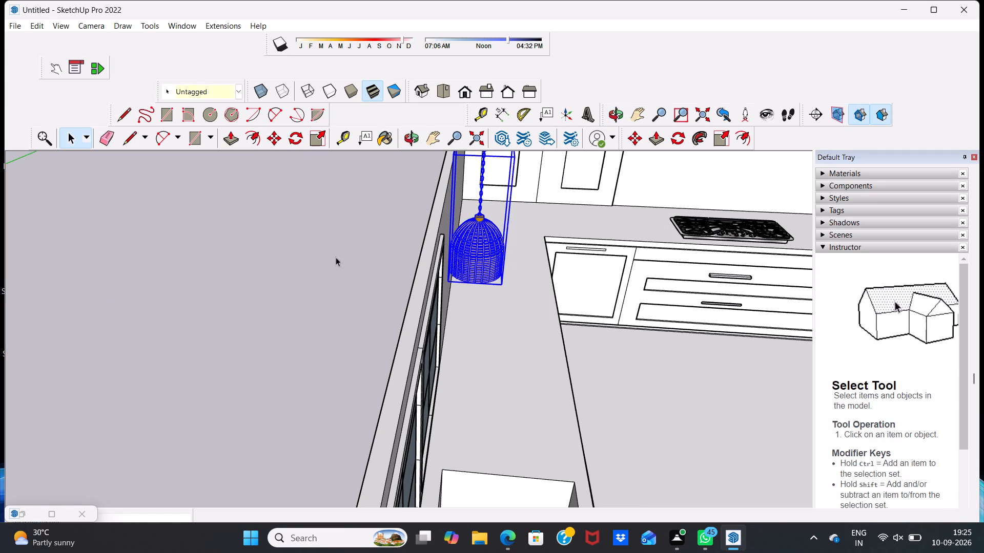
{"action": "left_click", "coordinate": [274, 135]}
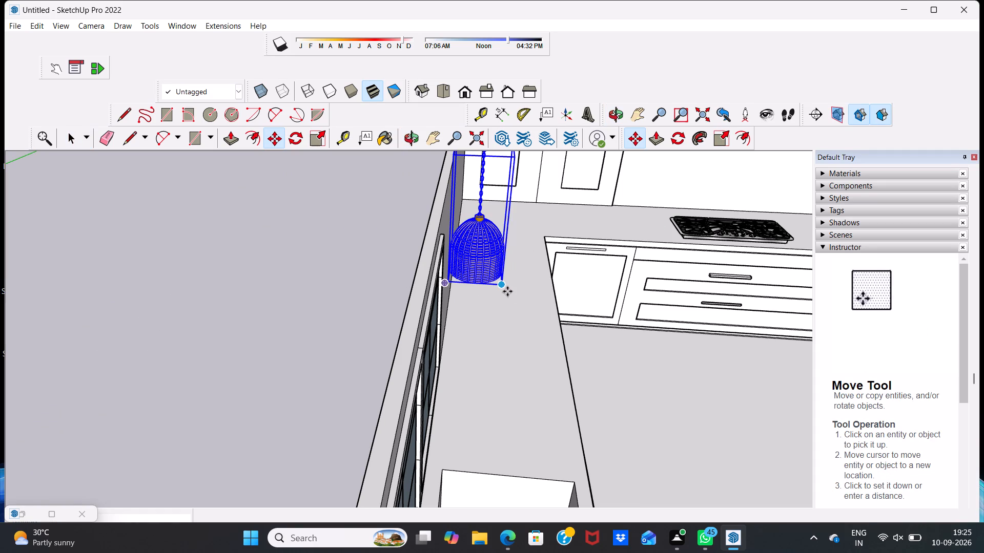
{"action": "left_click", "coordinate": [507, 290]}
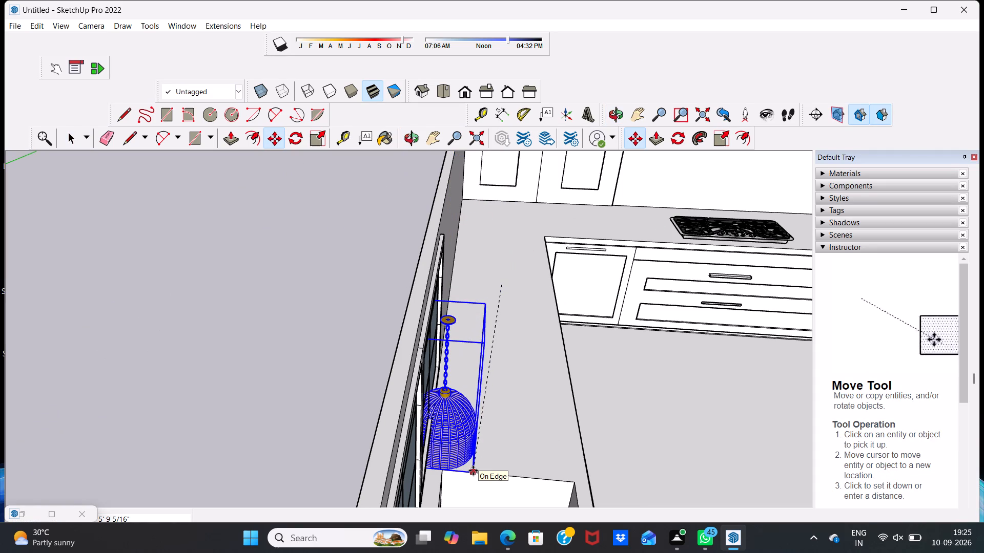
{"action": "scroll", "coordinate": [475, 470], "scroll_direction": "down", "scroll_amount": 7}
{"action": "scroll", "coordinate": [461, 247], "scroll_direction": "down", "scroll_amount": 3}
{"action": "scroll", "coordinate": [559, 376], "scroll_direction": "up", "scroll_amount": 4}
{"action": "scroll", "coordinate": [484, 427], "scroll_direction": "up", "scroll_amount": 4}
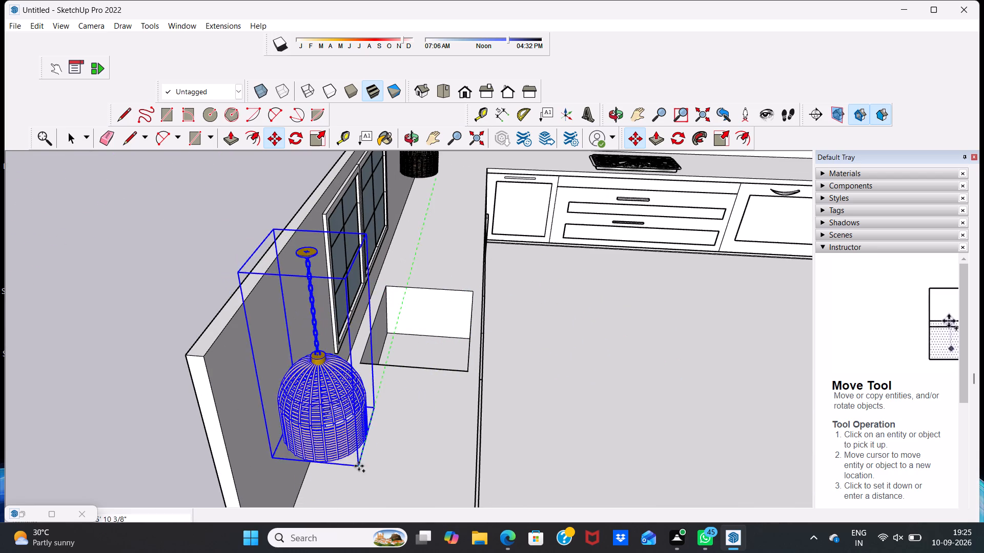
{"action": "left_click", "coordinate": [385, 470]}
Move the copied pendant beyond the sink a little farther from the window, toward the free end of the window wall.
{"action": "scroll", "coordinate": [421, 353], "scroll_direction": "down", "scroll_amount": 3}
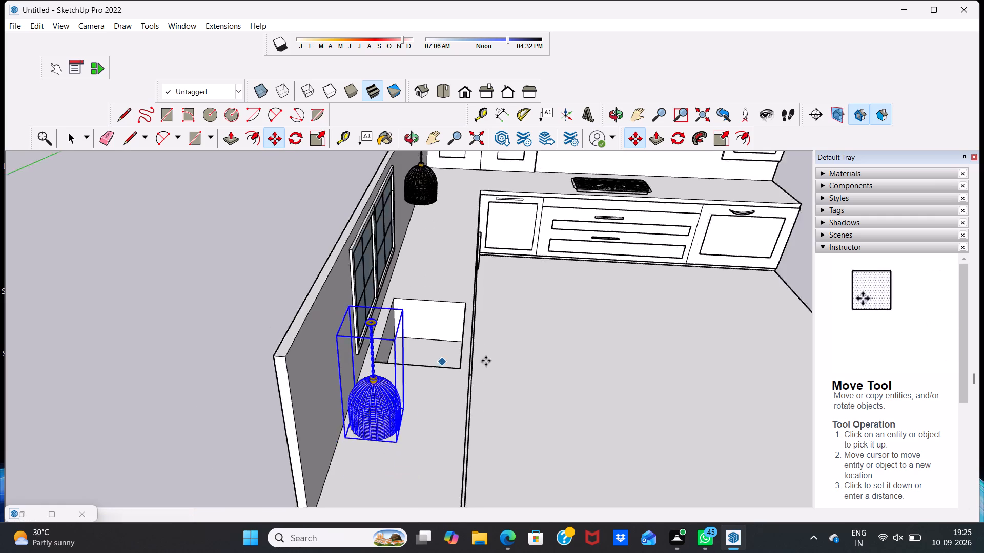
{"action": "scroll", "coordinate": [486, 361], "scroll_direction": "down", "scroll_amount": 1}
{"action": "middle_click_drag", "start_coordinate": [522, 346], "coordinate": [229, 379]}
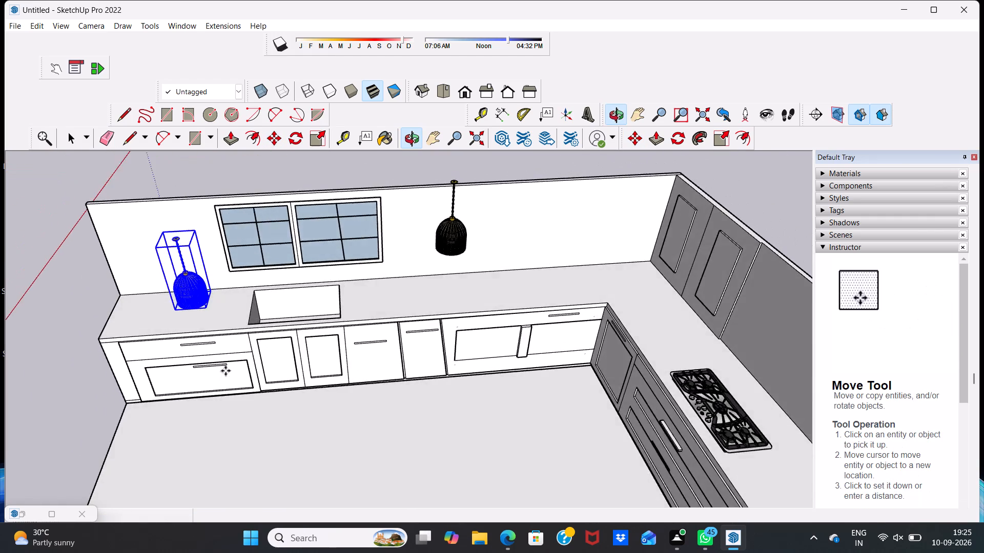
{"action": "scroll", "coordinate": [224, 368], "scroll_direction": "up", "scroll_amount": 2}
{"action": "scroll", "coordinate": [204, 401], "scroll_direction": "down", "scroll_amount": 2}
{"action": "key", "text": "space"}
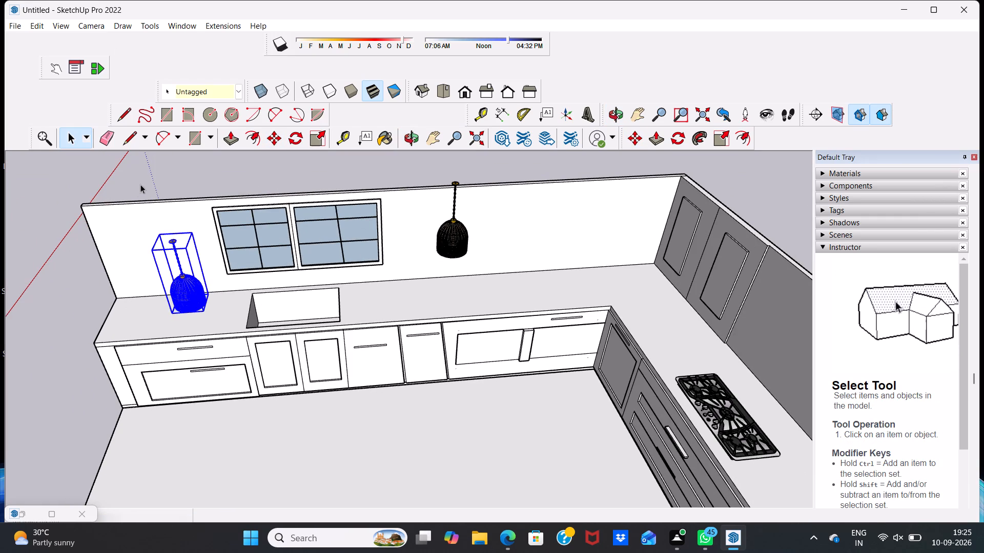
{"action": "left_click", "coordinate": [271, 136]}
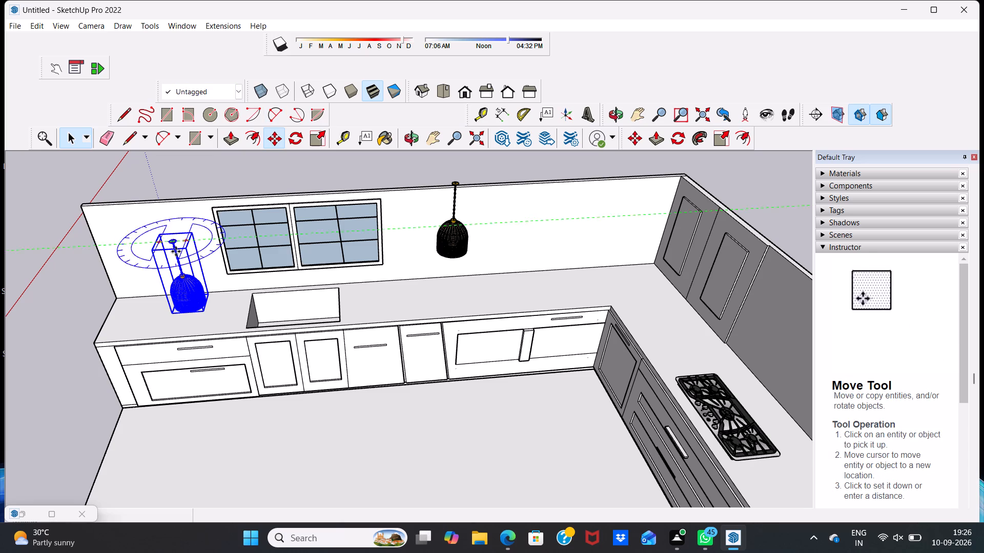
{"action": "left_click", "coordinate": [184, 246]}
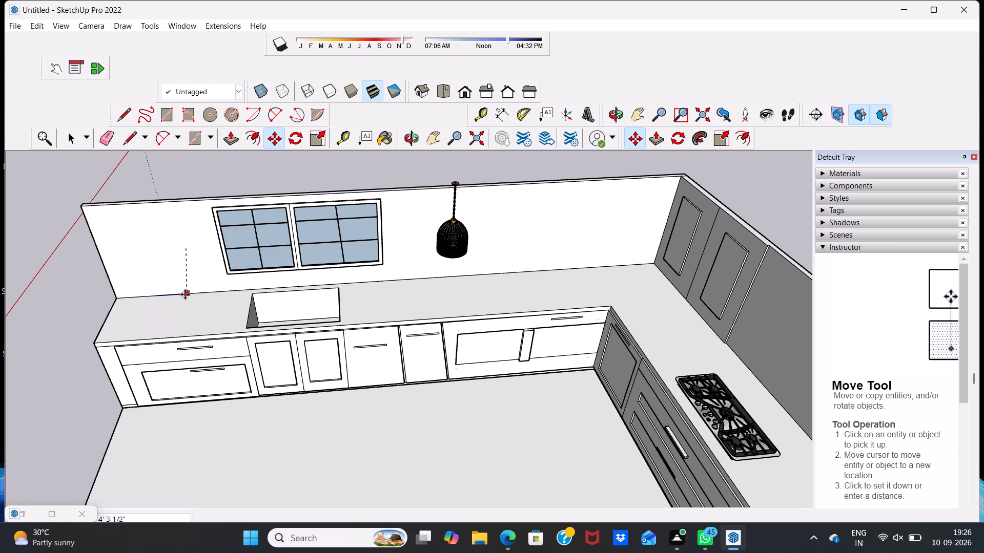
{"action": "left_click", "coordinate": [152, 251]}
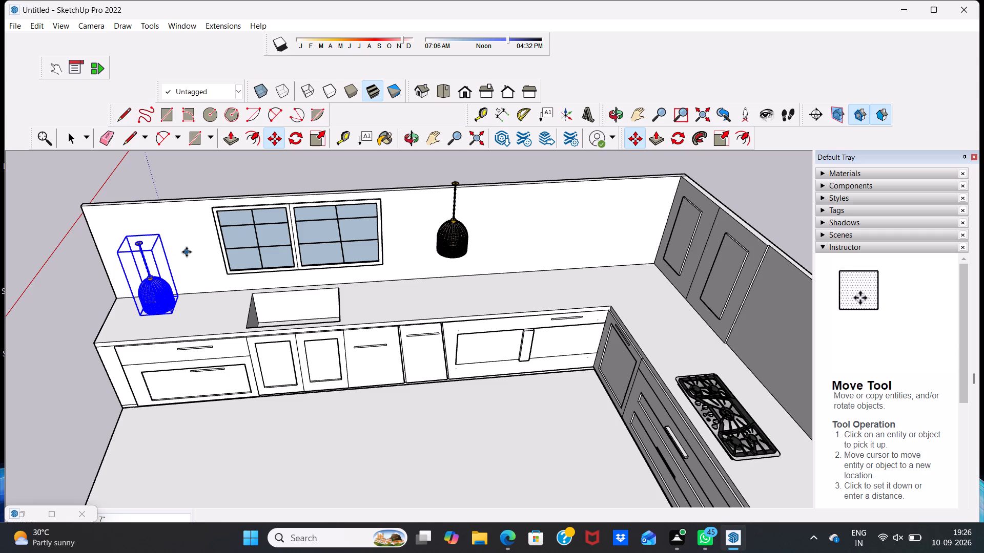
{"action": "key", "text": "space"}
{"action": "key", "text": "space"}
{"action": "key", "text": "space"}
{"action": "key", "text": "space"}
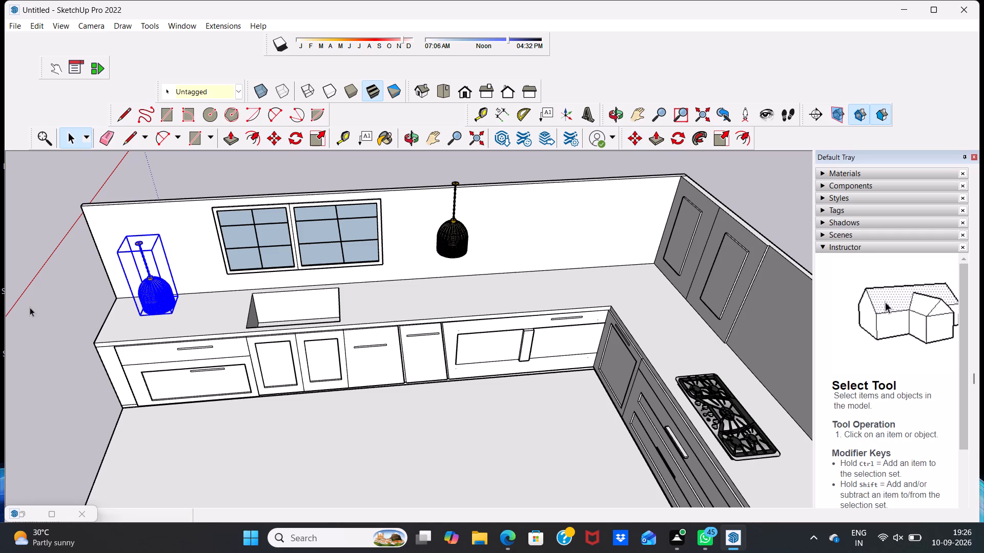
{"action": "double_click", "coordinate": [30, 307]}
Examine the two pendants beside the window from several angles and distances across the kitchen.
{"action": "scroll", "coordinate": [149, 221], "scroll_direction": "down", "scroll_amount": 4}
{"action": "middle_click_drag", "start_coordinate": [126, 291], "coordinate": [207, 276]}
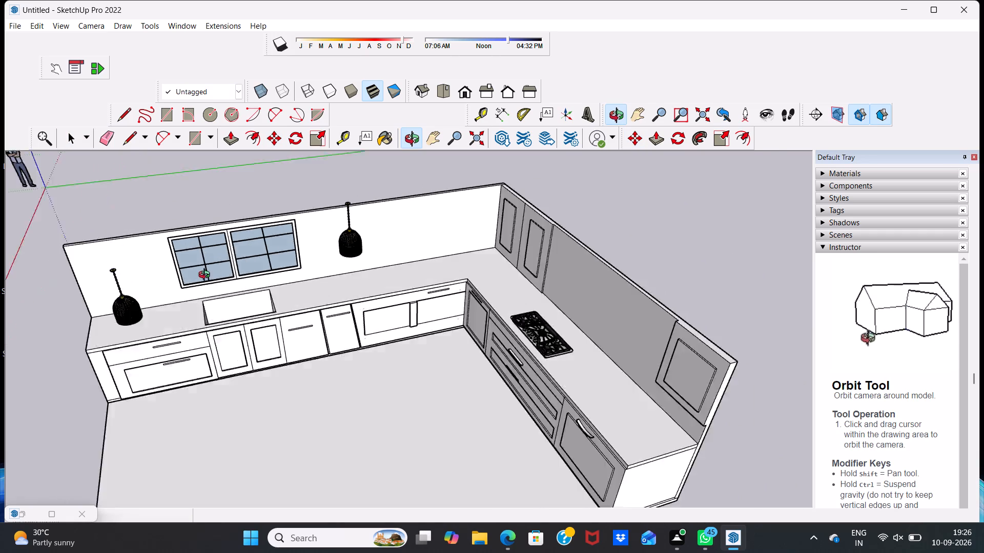
{"action": "middle_click_drag", "start_coordinate": [207, 276], "coordinate": [497, 177]}
{"action": "scroll", "coordinate": [488, 191], "scroll_direction": "up", "scroll_amount": 6}
{"action": "scroll", "coordinate": [483, 201], "scroll_direction": "down", "scroll_amount": 4}
{"action": "middle_click_drag", "start_coordinate": [318, 323], "coordinate": [268, 322]}
{"action": "middle_click_drag", "start_coordinate": [268, 322], "coordinate": [267, 263]}
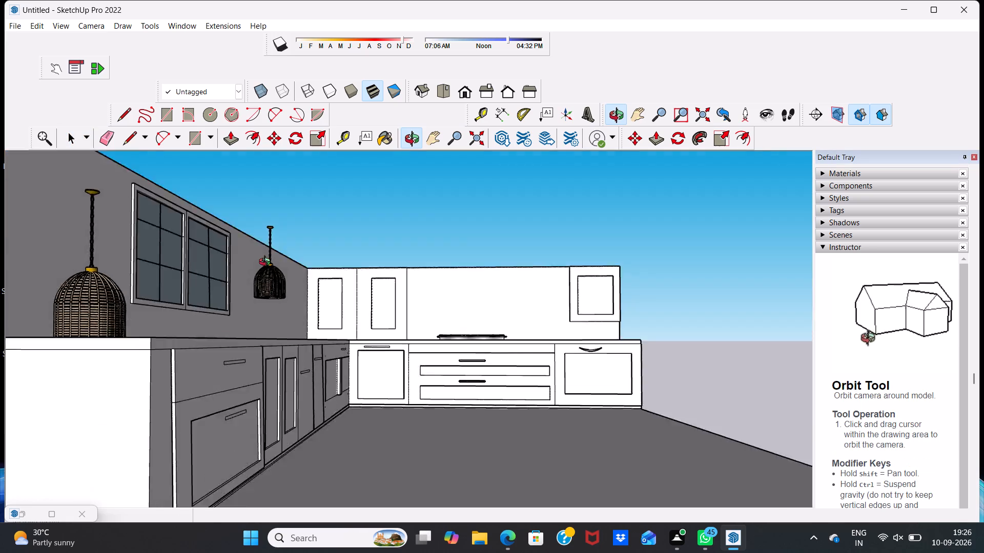
{"action": "middle_click_drag", "start_coordinate": [267, 263], "coordinate": [184, 347]}
{"action": "scroll", "coordinate": [363, 256], "scroll_direction": "up", "scroll_amount": 5}
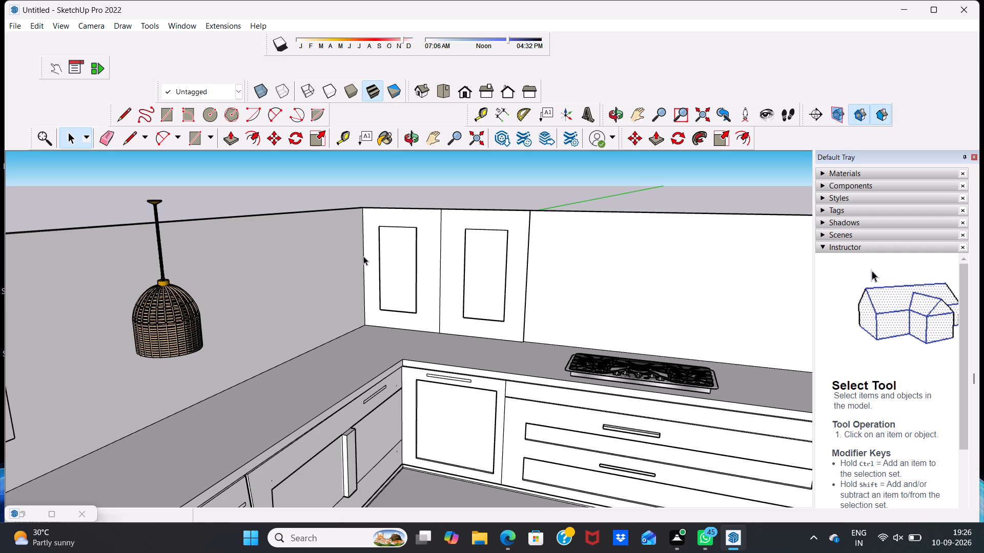
{"action": "scroll", "coordinate": [362, 241], "scroll_direction": "down", "scroll_amount": 3}
{"action": "scroll", "coordinate": [366, 182], "scroll_direction": "down", "scroll_amount": 6}
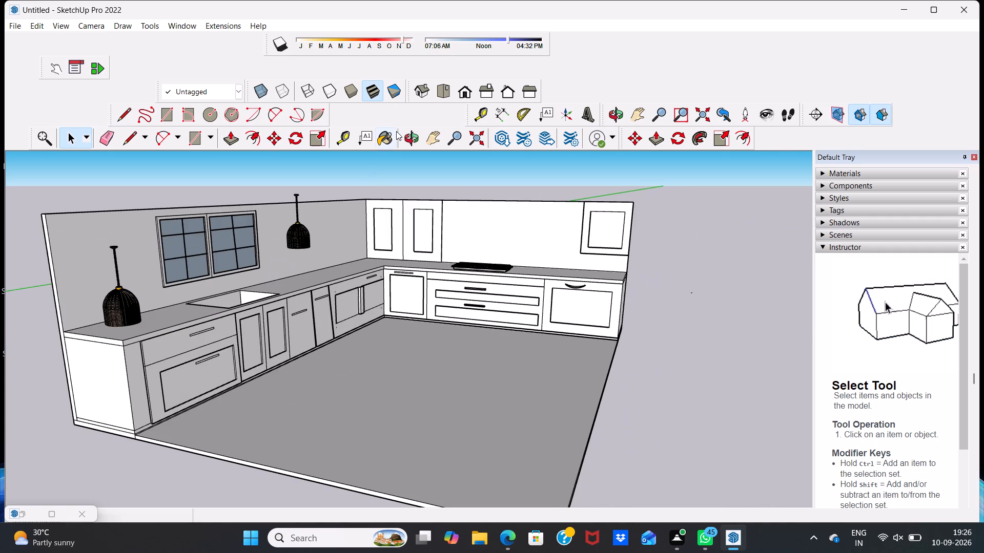
{"action": "scroll", "coordinate": [396, 131], "scroll_direction": "down", "scroll_amount": 4}
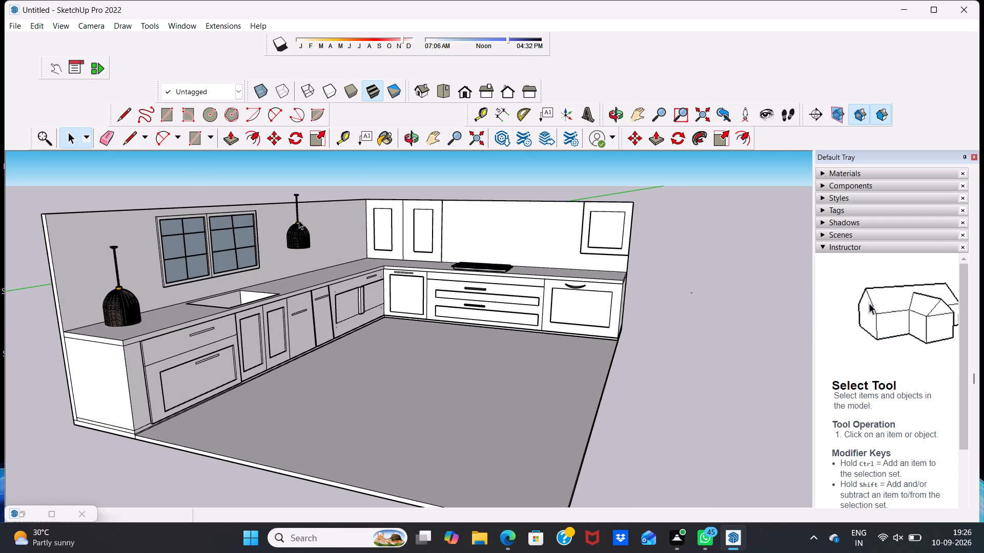
Delete both rattan pendants from the window wall.
{"action": "left_click", "coordinate": [299, 220]}
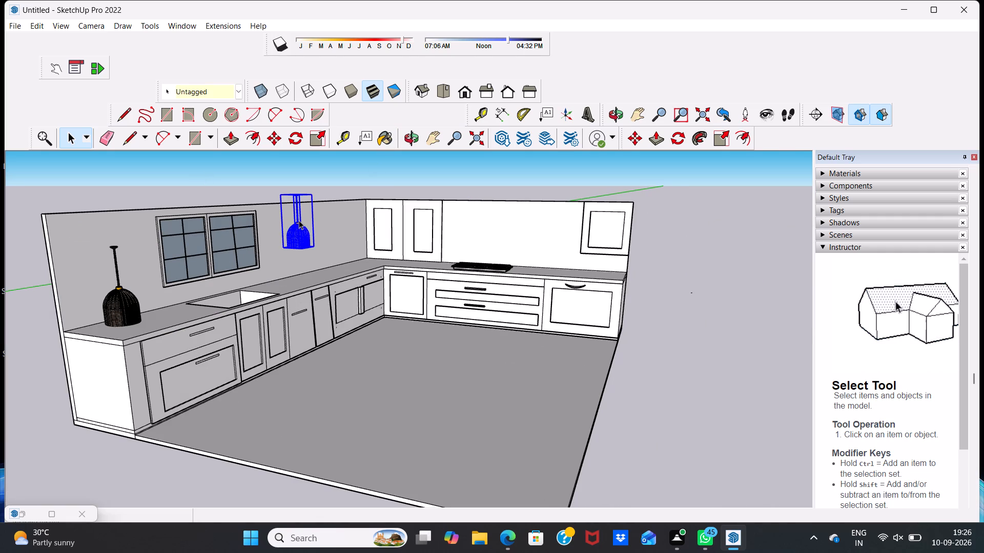
{"action": "key", "text": "Delete"}
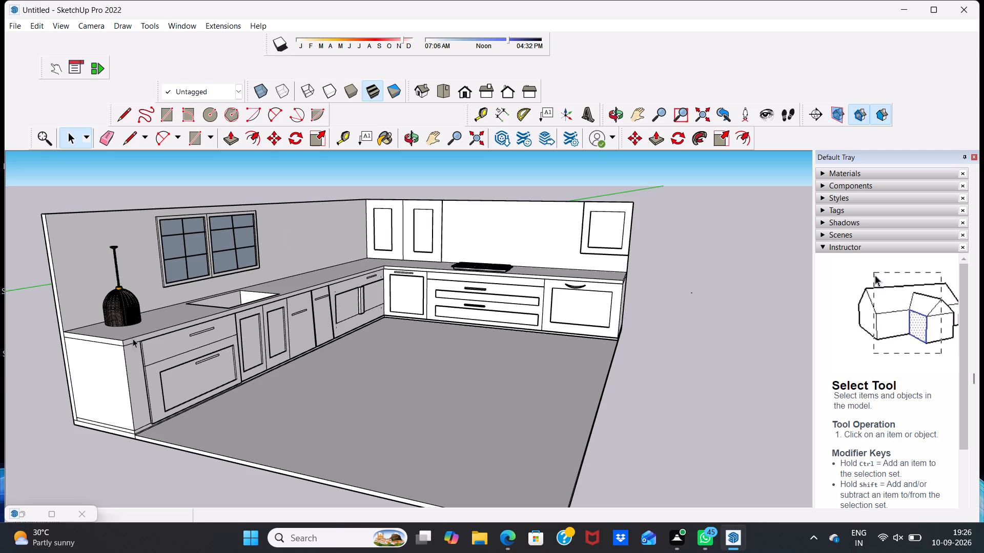
{"action": "left_click", "coordinate": [129, 311]}
{"action": "key", "text": "Delete"}
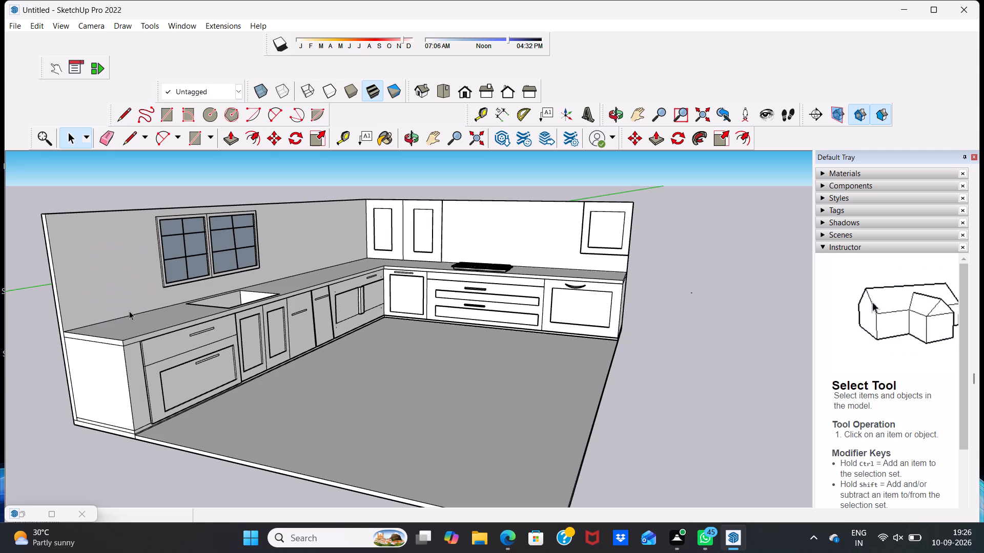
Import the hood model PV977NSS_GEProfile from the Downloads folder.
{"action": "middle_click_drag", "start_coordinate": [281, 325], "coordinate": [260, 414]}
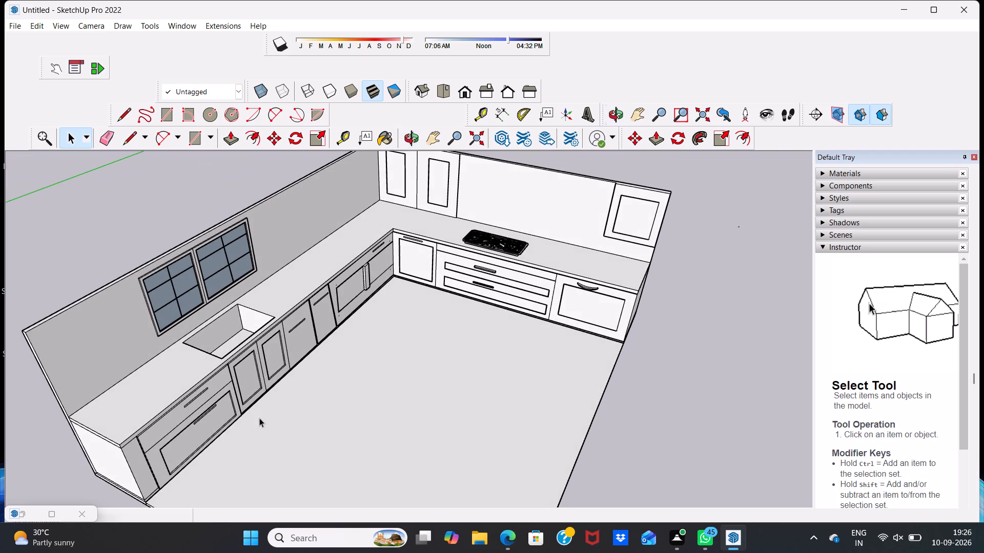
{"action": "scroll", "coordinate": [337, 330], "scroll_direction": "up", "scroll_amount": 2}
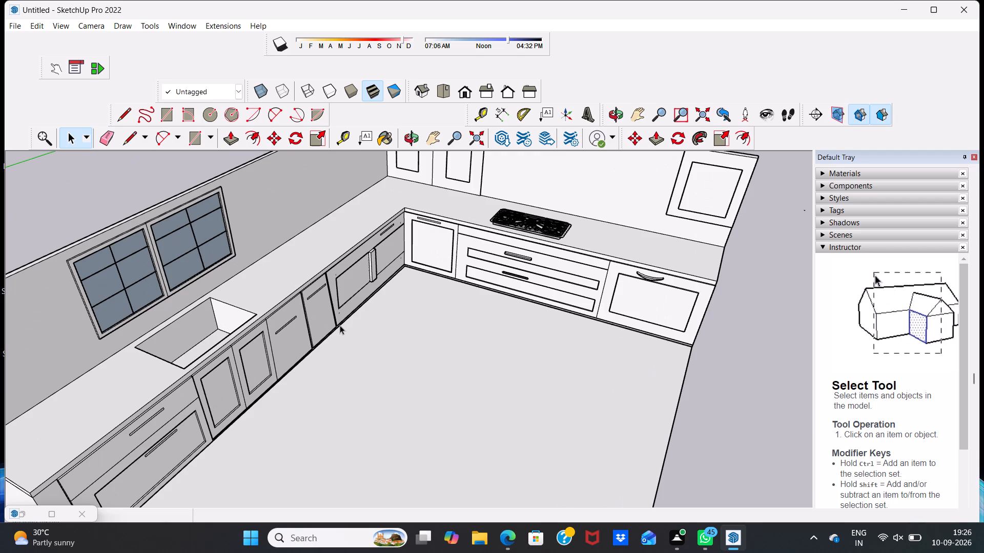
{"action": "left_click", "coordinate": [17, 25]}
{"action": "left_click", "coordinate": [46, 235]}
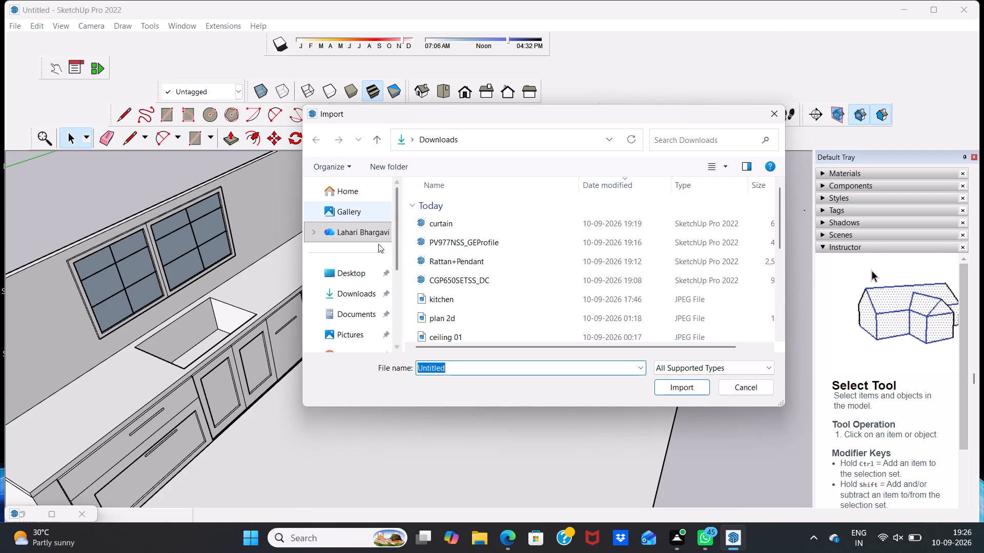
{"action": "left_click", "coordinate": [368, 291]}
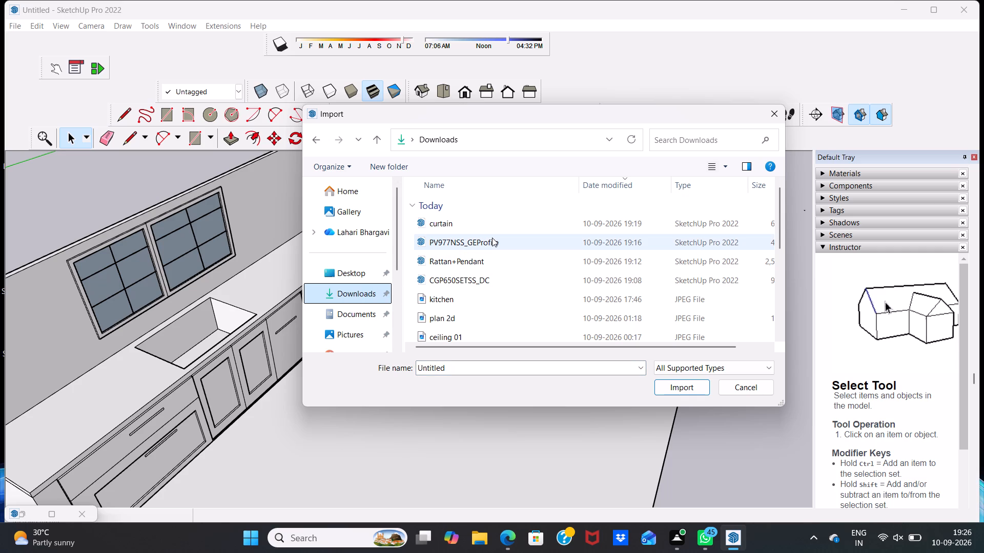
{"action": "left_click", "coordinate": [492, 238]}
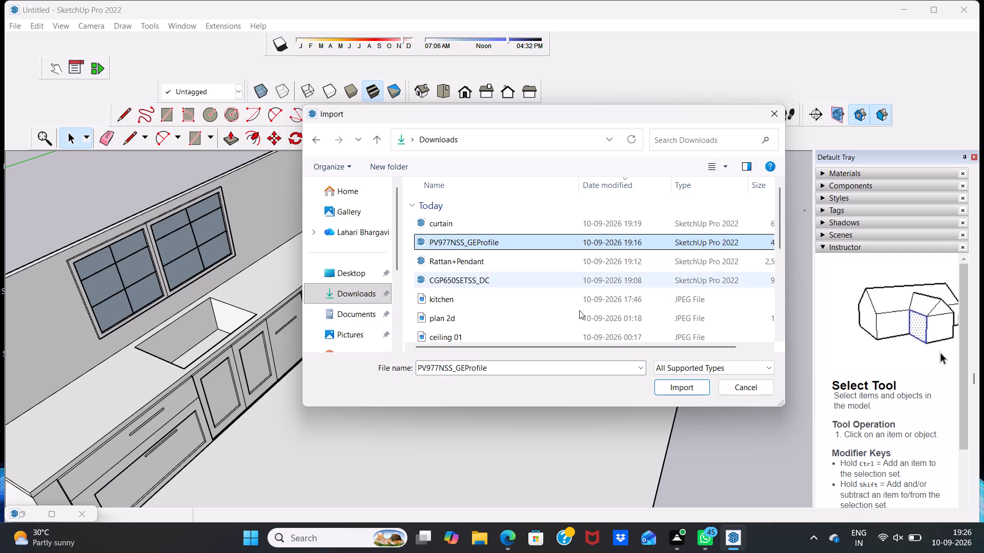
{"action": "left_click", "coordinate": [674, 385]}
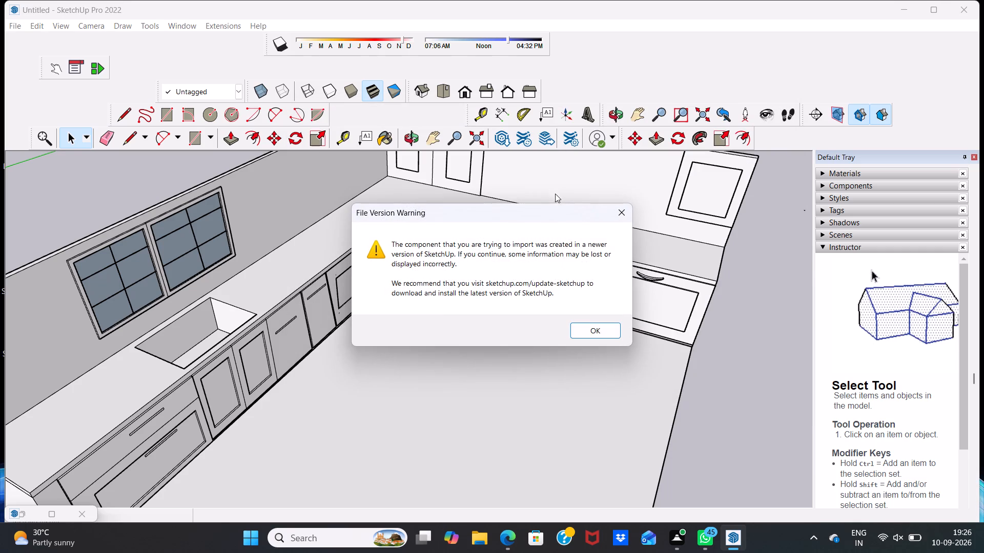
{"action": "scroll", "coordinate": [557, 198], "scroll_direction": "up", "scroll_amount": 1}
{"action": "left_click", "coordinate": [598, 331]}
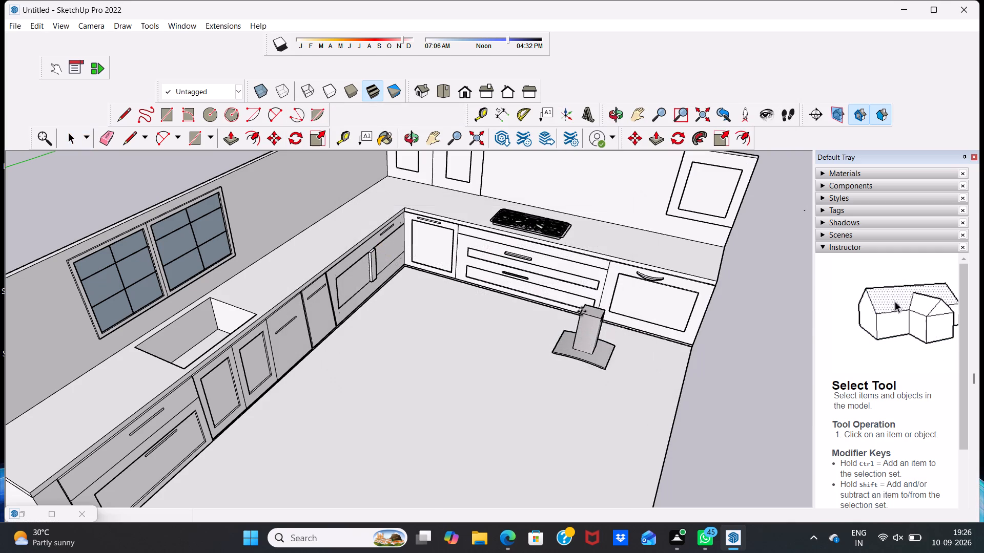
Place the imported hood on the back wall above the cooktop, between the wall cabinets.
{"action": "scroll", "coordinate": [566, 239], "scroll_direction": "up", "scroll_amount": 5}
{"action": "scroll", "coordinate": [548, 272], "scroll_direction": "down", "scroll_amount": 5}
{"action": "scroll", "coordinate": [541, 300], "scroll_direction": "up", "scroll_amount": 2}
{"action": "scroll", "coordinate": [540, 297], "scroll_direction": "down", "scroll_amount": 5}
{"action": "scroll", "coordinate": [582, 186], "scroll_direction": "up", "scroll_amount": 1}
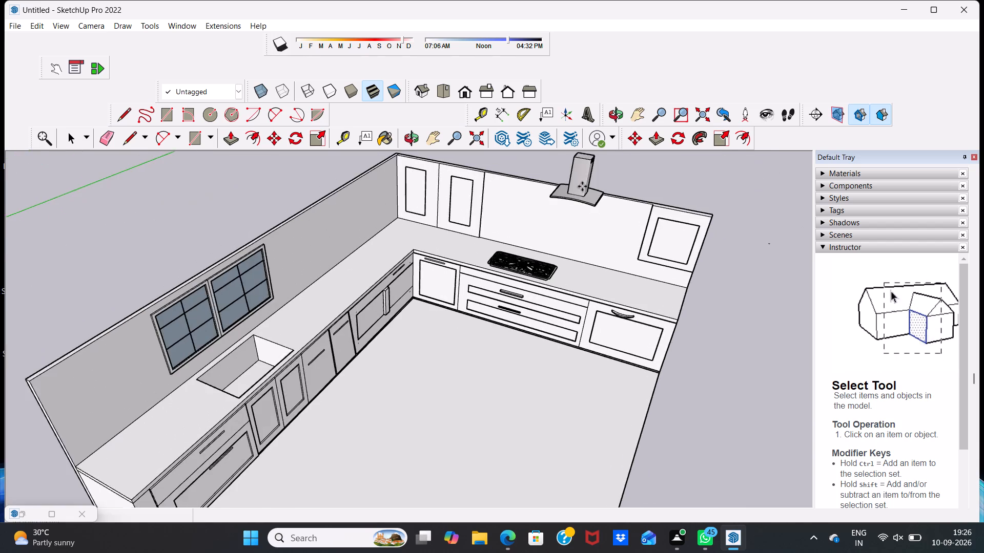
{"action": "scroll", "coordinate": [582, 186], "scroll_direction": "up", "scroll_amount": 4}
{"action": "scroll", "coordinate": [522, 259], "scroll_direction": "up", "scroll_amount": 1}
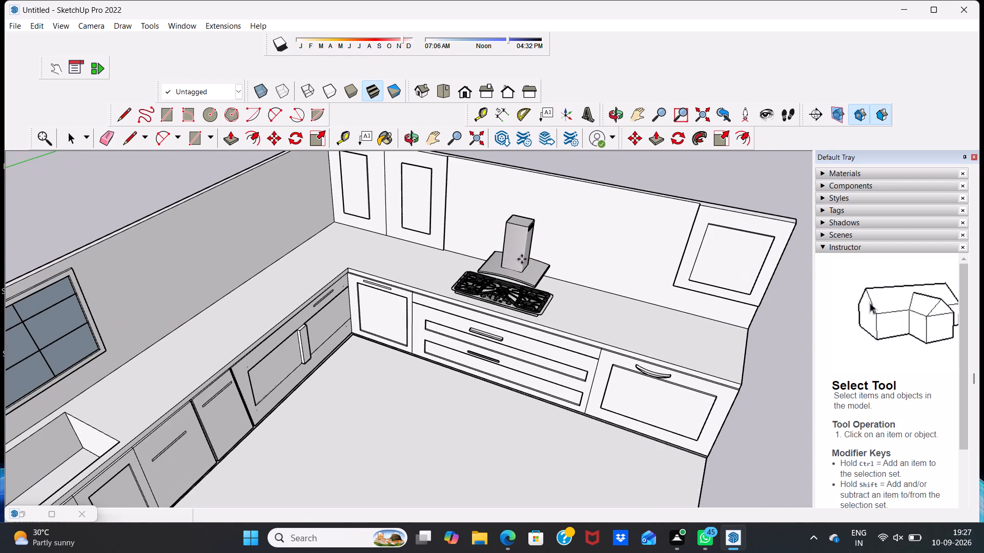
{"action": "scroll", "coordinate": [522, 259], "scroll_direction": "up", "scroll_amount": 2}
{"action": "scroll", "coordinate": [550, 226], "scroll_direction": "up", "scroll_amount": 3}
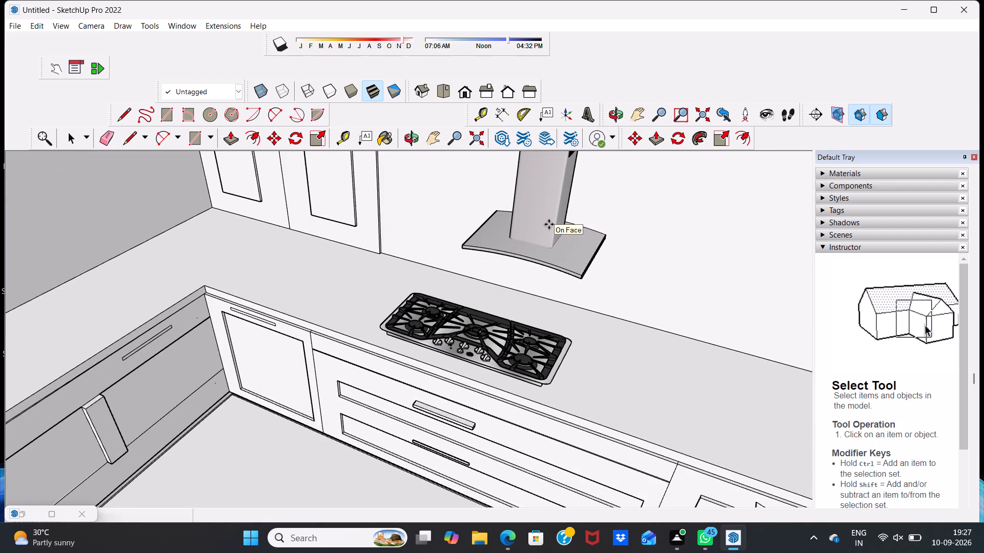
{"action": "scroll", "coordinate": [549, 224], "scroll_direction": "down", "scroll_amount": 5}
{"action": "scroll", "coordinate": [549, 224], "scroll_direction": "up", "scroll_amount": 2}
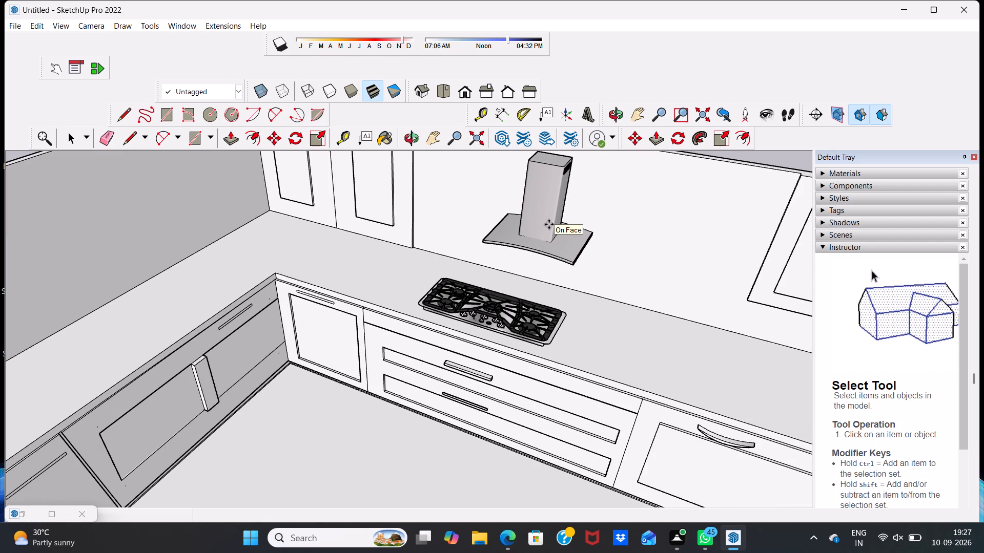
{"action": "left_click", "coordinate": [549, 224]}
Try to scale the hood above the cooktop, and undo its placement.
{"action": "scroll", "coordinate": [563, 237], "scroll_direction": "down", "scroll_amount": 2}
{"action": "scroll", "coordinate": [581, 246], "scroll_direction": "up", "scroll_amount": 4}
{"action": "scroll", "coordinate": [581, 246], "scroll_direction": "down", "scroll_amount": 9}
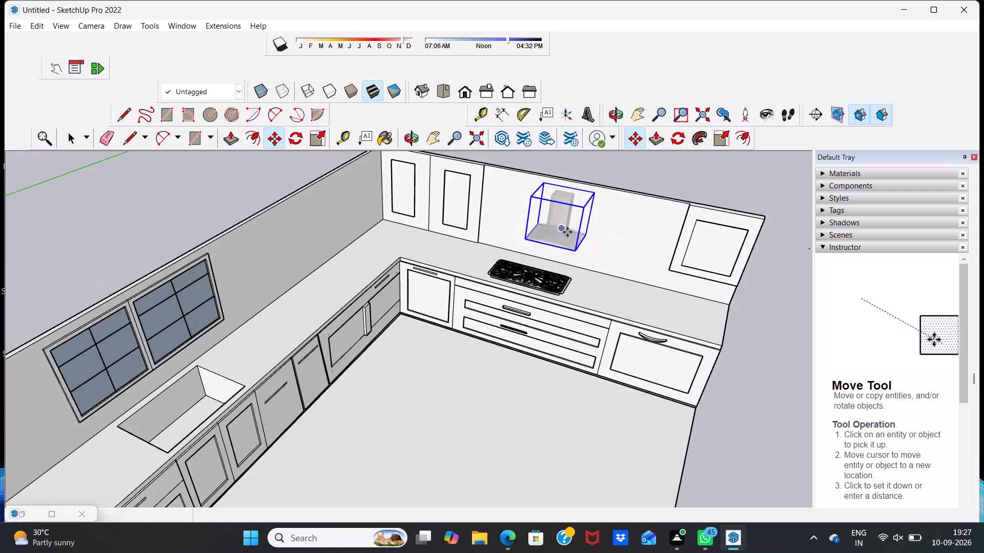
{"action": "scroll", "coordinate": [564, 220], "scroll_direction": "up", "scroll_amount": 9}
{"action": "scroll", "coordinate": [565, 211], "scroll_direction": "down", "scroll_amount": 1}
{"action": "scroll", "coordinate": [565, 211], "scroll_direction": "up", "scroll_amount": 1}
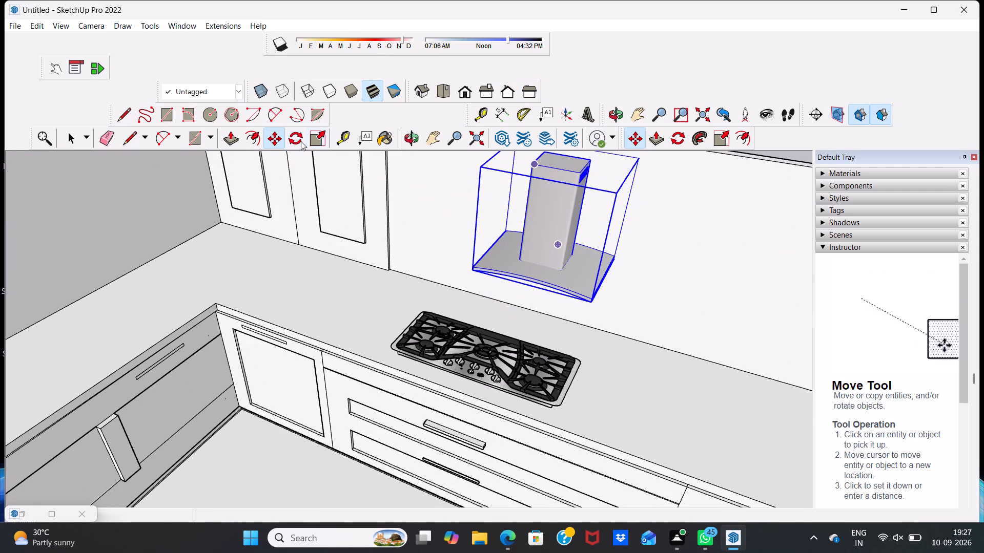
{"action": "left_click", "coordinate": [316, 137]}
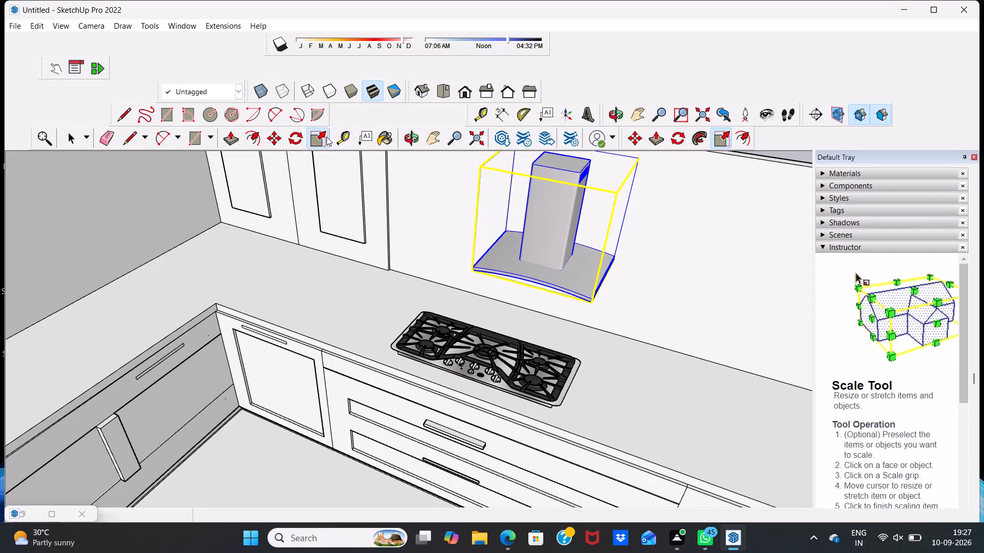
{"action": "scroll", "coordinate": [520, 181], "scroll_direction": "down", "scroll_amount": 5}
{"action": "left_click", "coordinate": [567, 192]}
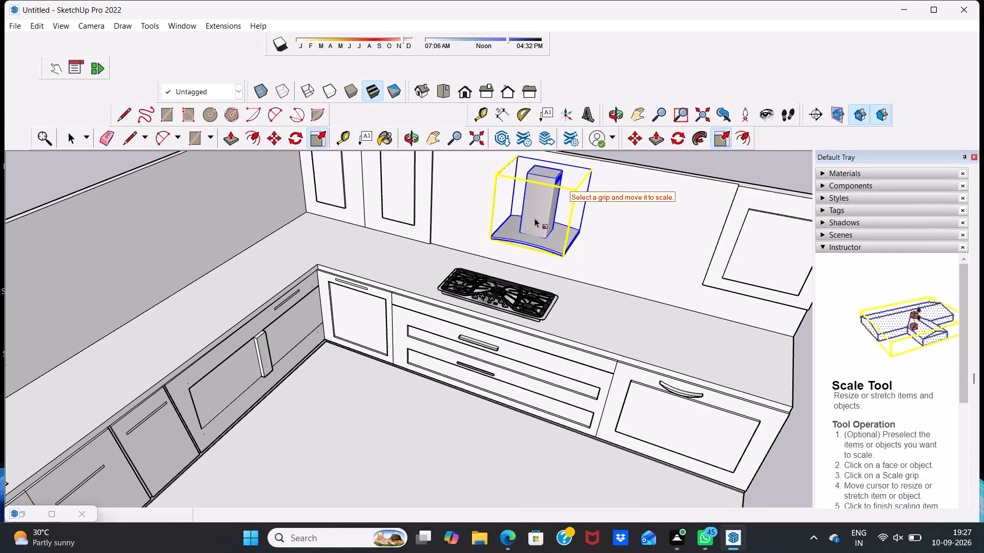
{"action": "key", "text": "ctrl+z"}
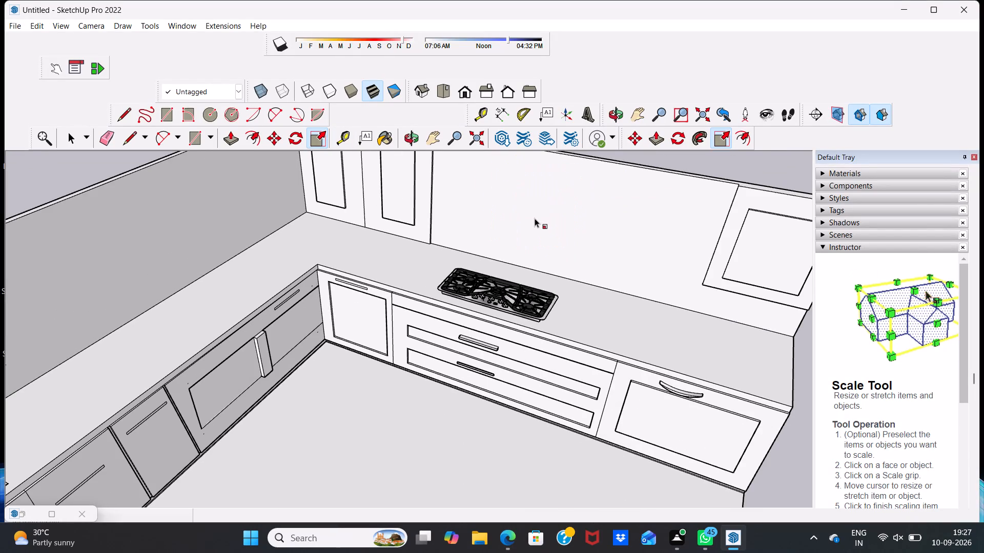
Move the cooktop back on the countertop, closer to the wall behind it.
{"action": "key", "text": "space"}
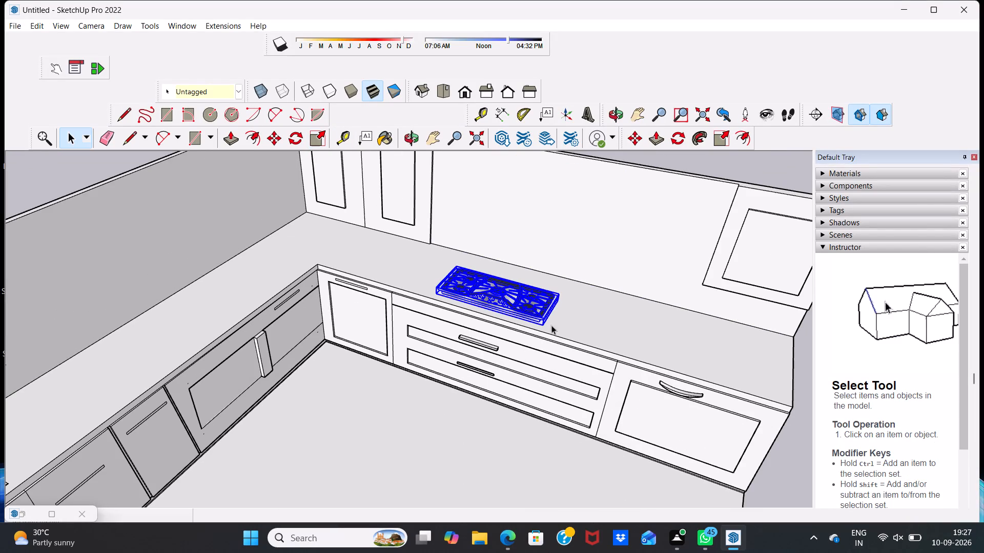
{"action": "left_click", "coordinate": [269, 128]}
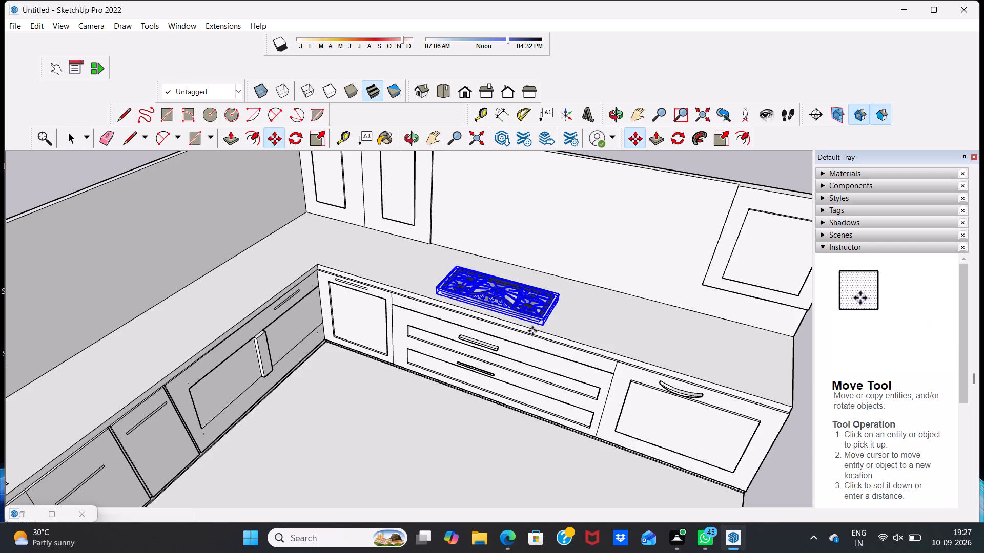
{"action": "left_click", "coordinate": [559, 295]}
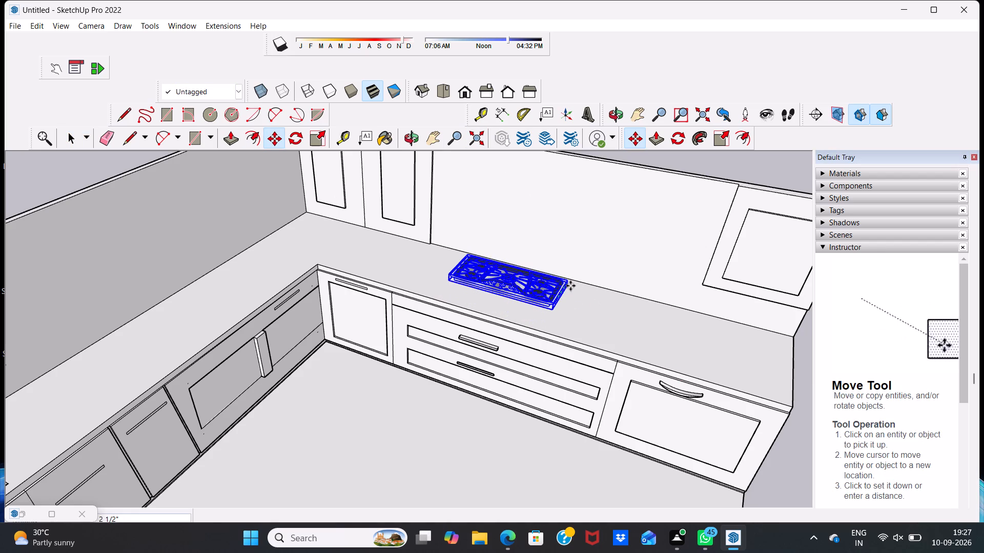
{"action": "left_click", "coordinate": [570, 289]}
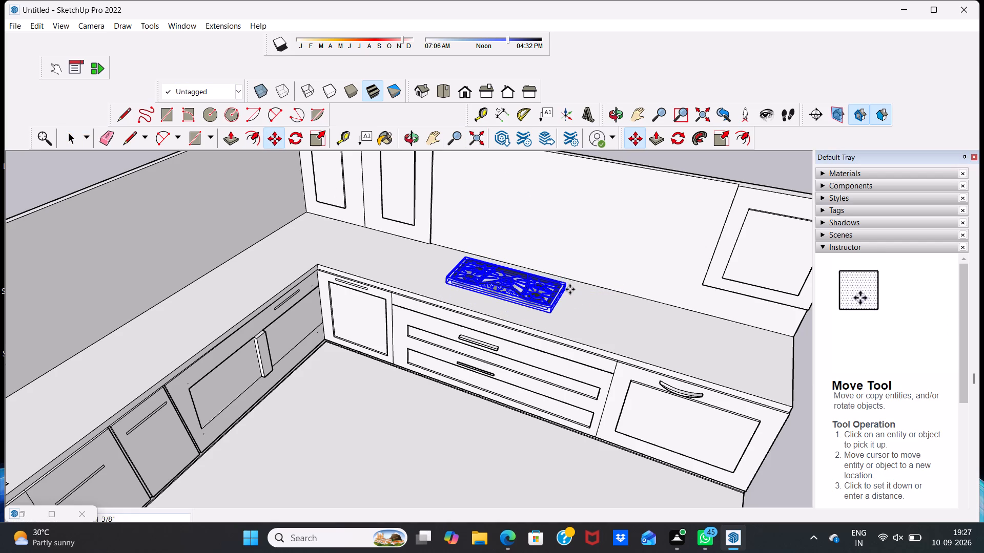
Examine the moved cooktop's position on the countertop from above.
{"action": "key", "text": "space"}
{"action": "key", "text": "space"}
{"action": "key", "text": "space"}
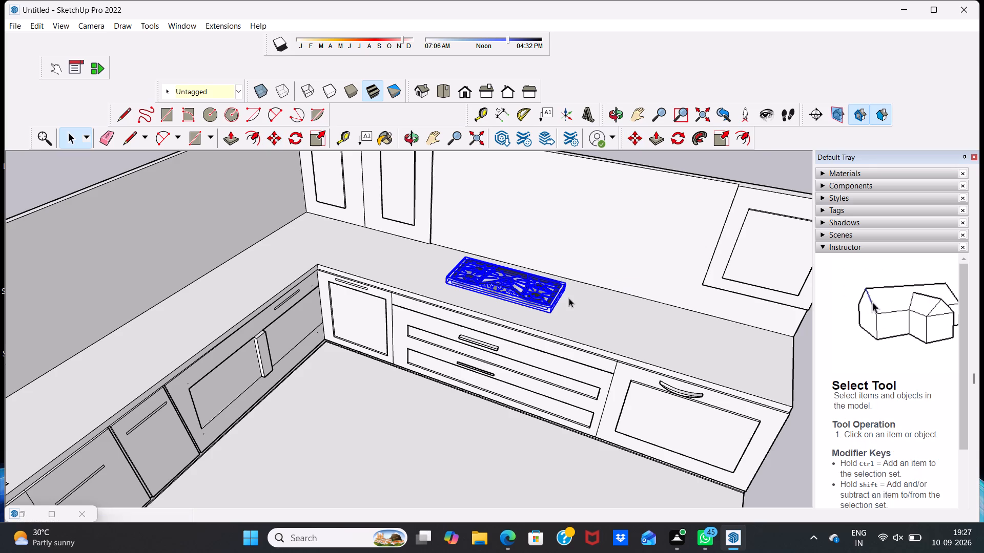
{"action": "scroll", "coordinate": [558, 281], "scroll_direction": "down", "scroll_amount": 1}
{"action": "middle_click_drag", "start_coordinate": [558, 281], "coordinate": [644, 403]}
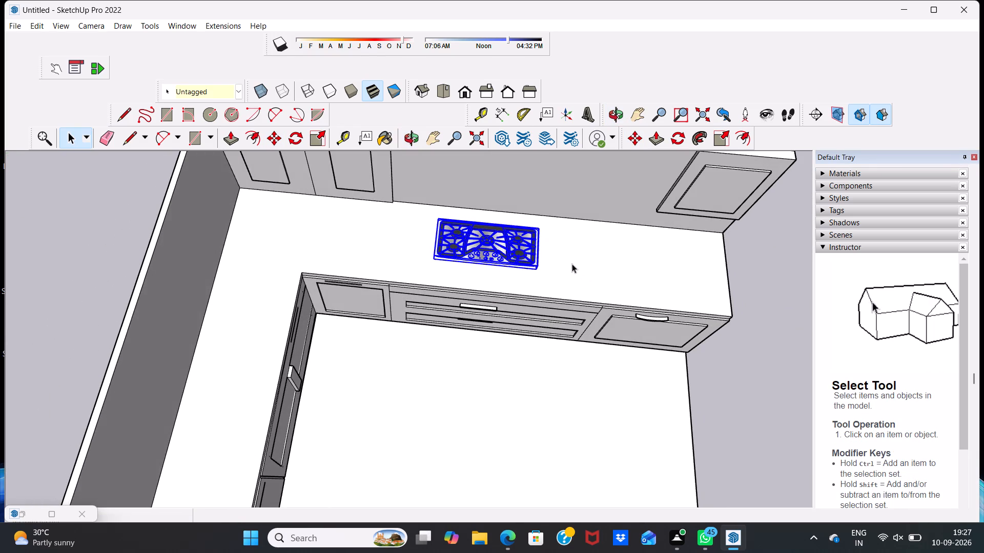
{"action": "middle_click_drag", "start_coordinate": [494, 206], "coordinate": [474, 267]}
{"action": "scroll", "coordinate": [475, 262], "scroll_direction": "up", "scroll_amount": 2}
{"action": "scroll", "coordinate": [488, 247], "scroll_direction": "down", "scroll_amount": 5}
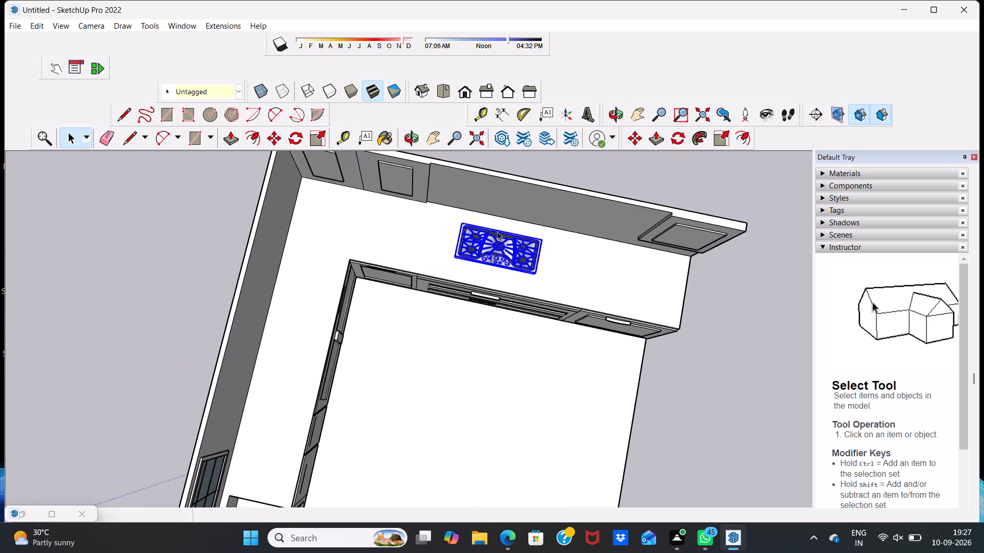
{"action": "middle_click", "coordinate": [497, 231]}
{"action": "scroll", "coordinate": [497, 231], "scroll_direction": "up", "scroll_amount": 6}
{"action": "scroll", "coordinate": [510, 238], "scroll_direction": "down", "scroll_amount": 4}
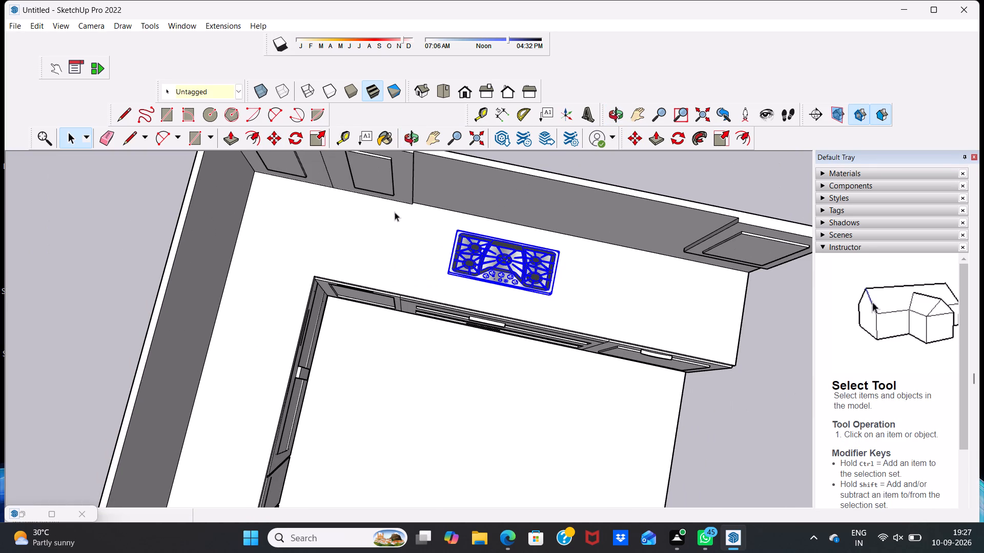
Import the hood model PV977NSS_GEProfile from the Downloads folder again.
{"action": "left_click", "coordinate": [4, 22]}
{"action": "left_click", "coordinate": [12, 26]}
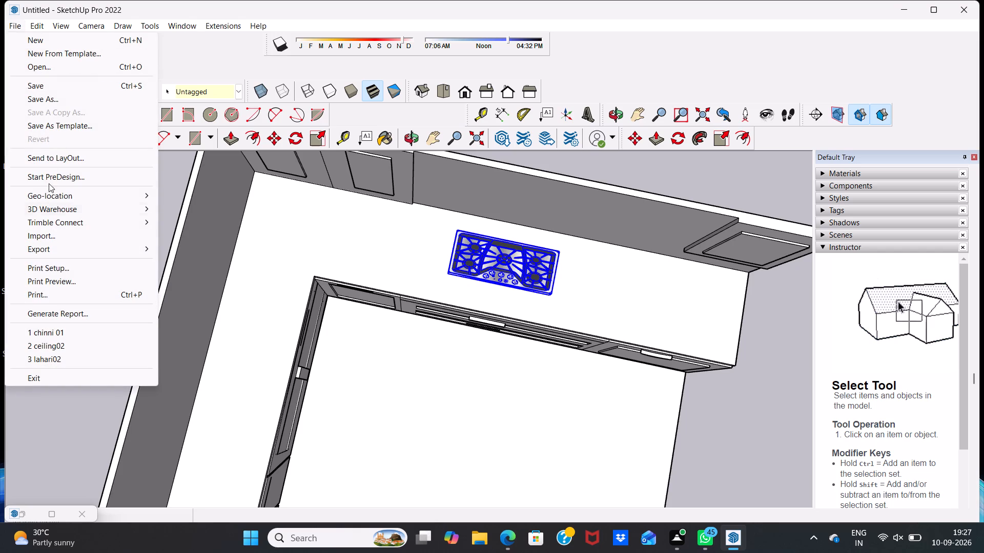
{"action": "left_click", "coordinate": [80, 239]}
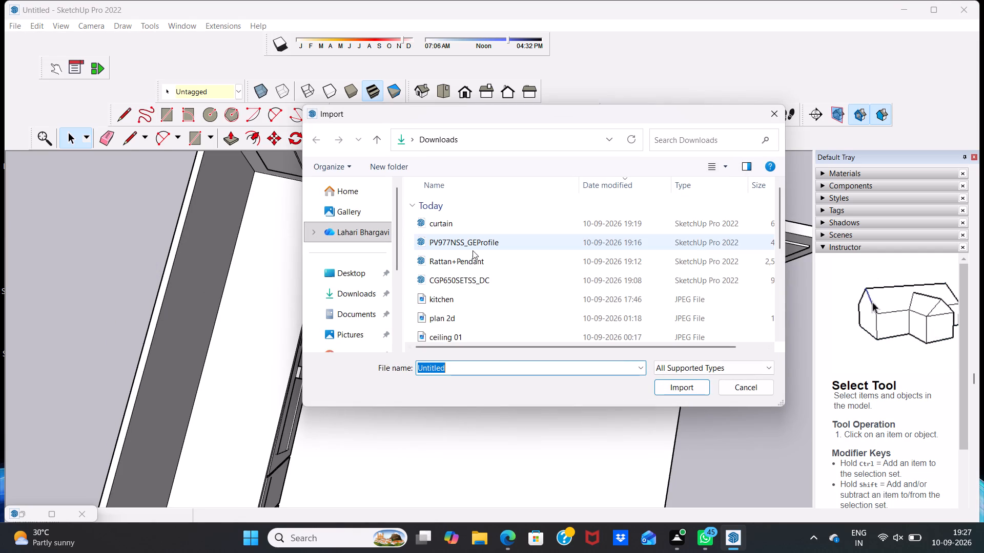
{"action": "left_click", "coordinate": [481, 242]}
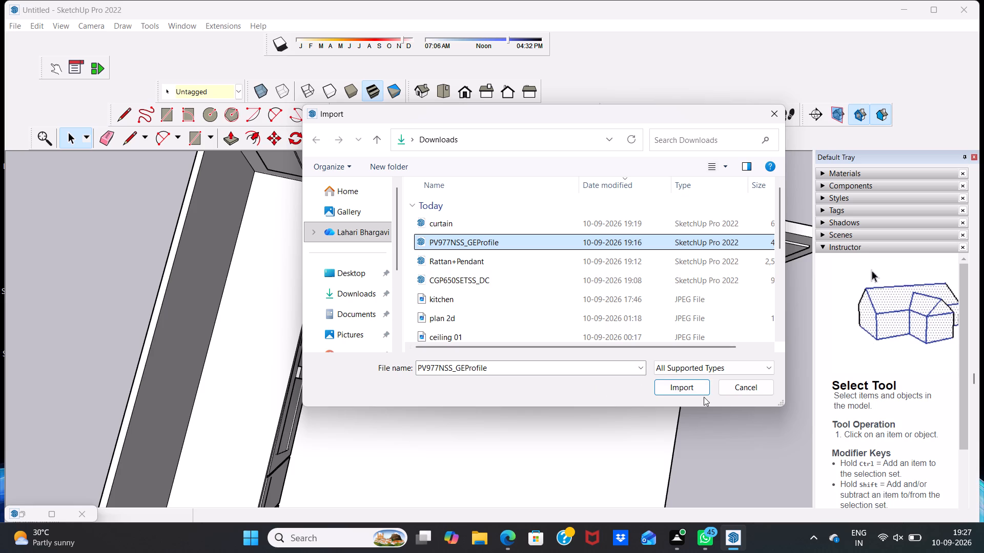
{"action": "left_click", "coordinate": [670, 382]}
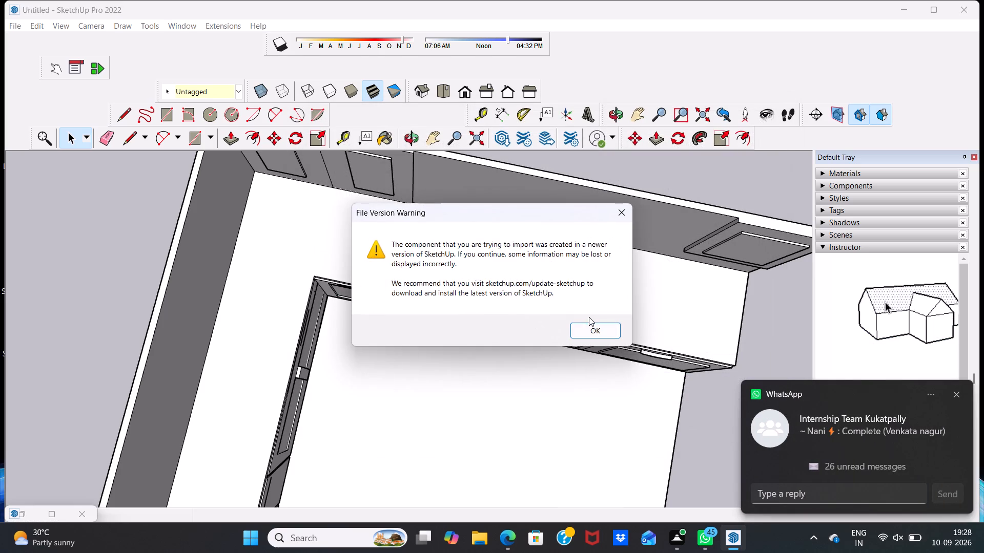
{"action": "left_click", "coordinate": [589, 336]}
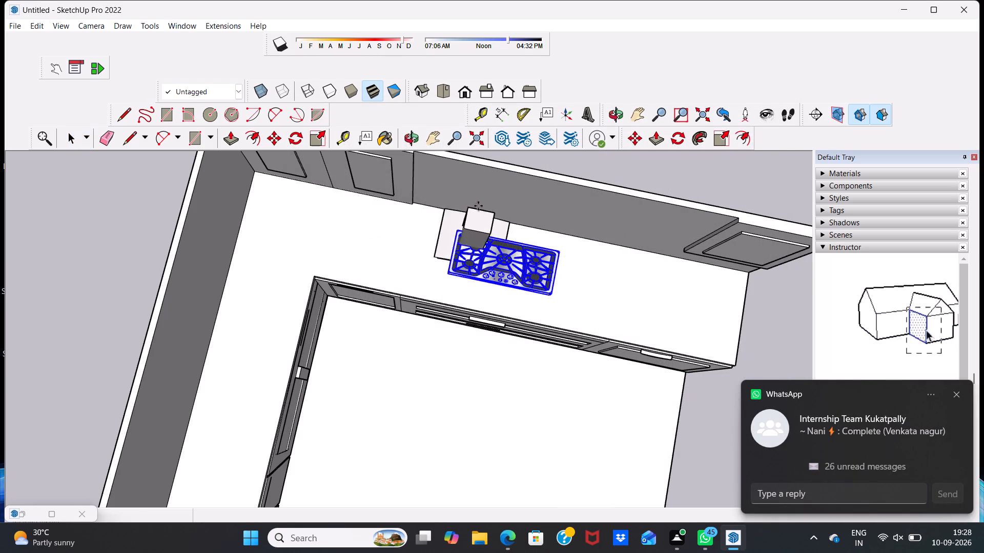
Place the imported hood on the back wall, centred above the cooktop between the wall cabinets.
{"action": "scroll", "coordinate": [478, 206], "scroll_direction": "up", "scroll_amount": 3}
{"action": "middle_click_drag", "start_coordinate": [536, 200], "coordinate": [534, 197]}
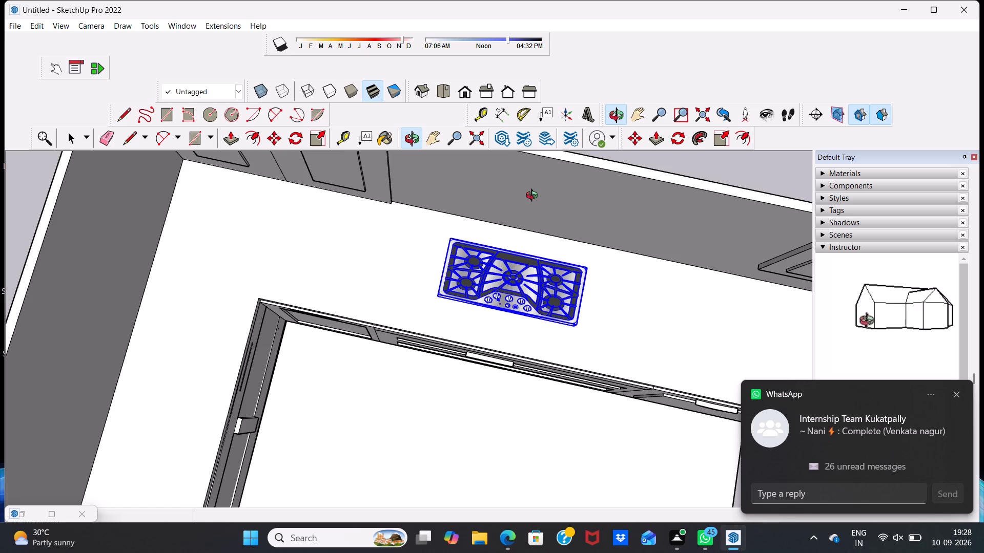
{"action": "middle_click_drag", "start_coordinate": [534, 197], "coordinate": [560, 132]}
{"action": "scroll", "coordinate": [467, 259], "scroll_direction": "up", "scroll_amount": 2}
{"action": "scroll", "coordinate": [448, 278], "scroll_direction": "down", "scroll_amount": 3}
{"action": "scroll", "coordinate": [497, 266], "scroll_direction": "up", "scroll_amount": 2}
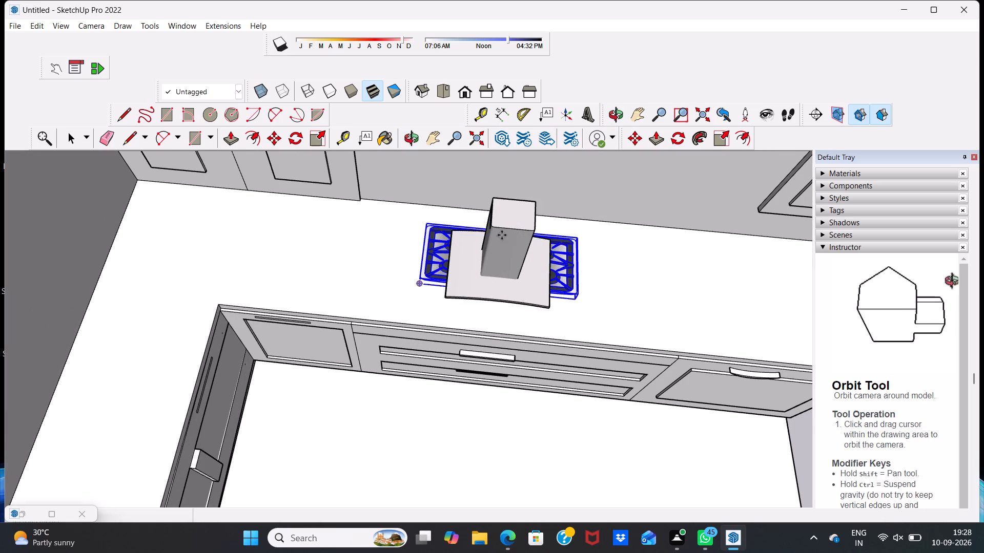
{"action": "middle_click_drag", "start_coordinate": [502, 235], "coordinate": [514, 198]}
{"action": "scroll", "coordinate": [514, 198], "scroll_direction": "up", "scroll_amount": 2}
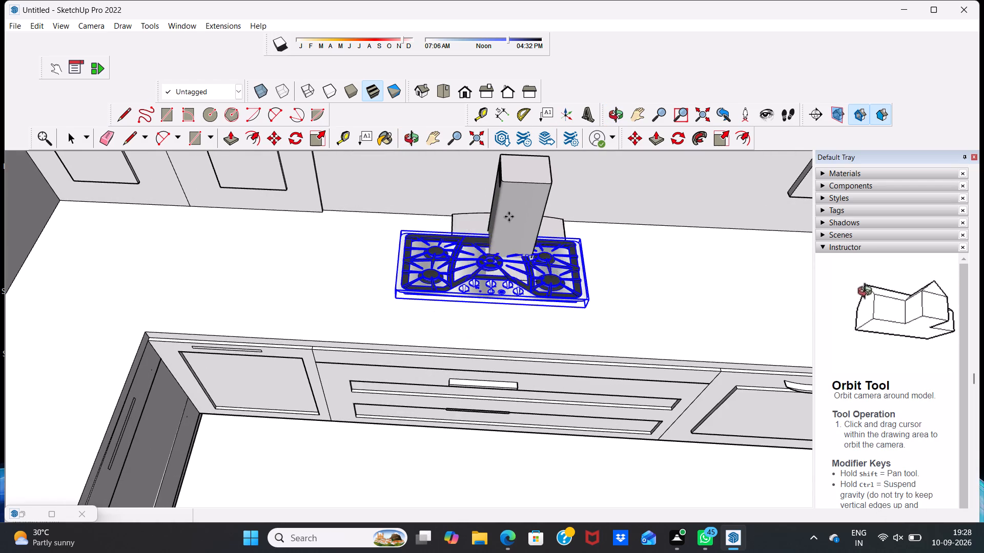
{"action": "scroll", "coordinate": [511, 205], "scroll_direction": "down", "scroll_amount": 3}
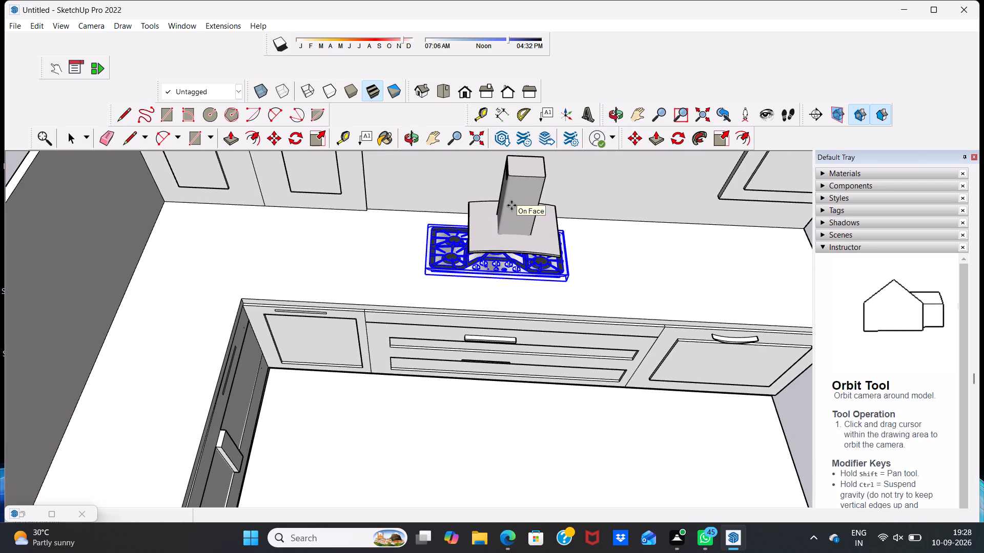
{"action": "scroll", "coordinate": [511, 205], "scroll_direction": "up", "scroll_amount": 3}
{"action": "scroll", "coordinate": [511, 205], "scroll_direction": "down", "scroll_amount": 5}
{"action": "scroll", "coordinate": [512, 204], "scroll_direction": "up", "scroll_amount": 2}
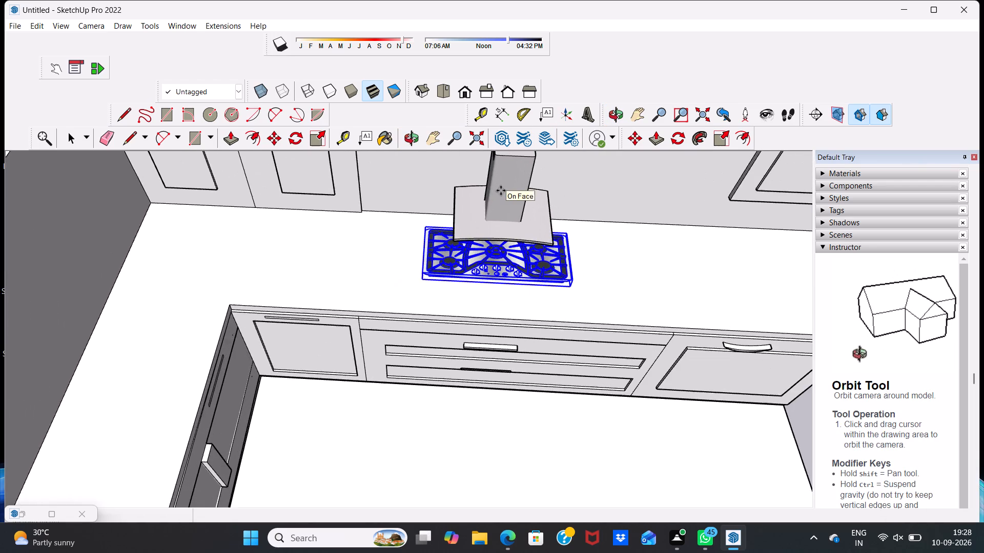
{"action": "scroll", "coordinate": [501, 190], "scroll_direction": "up", "scroll_amount": 4}
{"action": "scroll", "coordinate": [501, 190], "scroll_direction": "down", "scroll_amount": 3}
{"action": "middle_click_drag", "start_coordinate": [498, 211], "coordinate": [505, 158]}
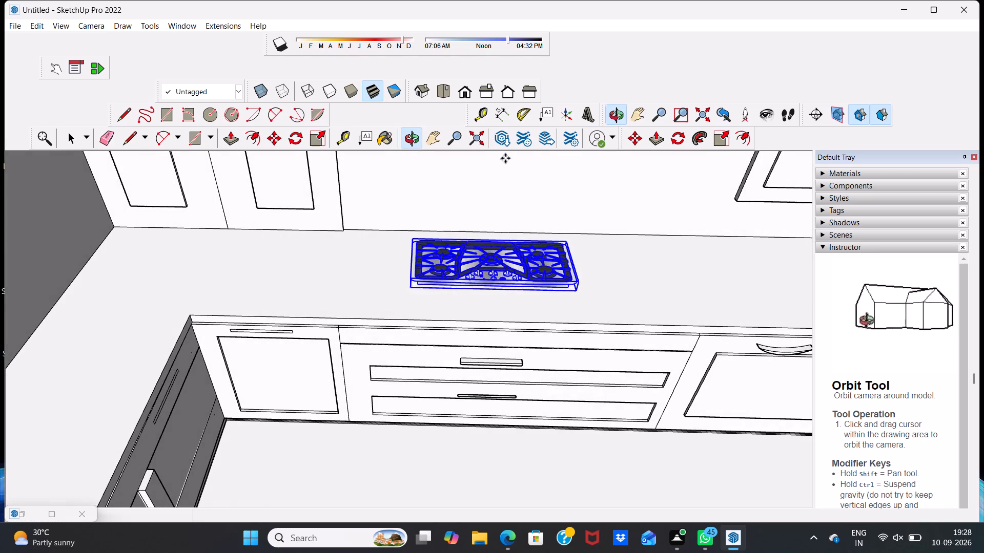
{"action": "scroll", "coordinate": [493, 230], "scroll_direction": "up", "scroll_amount": 1}
{"action": "scroll", "coordinate": [487, 228], "scroll_direction": "down", "scroll_amount": 10}
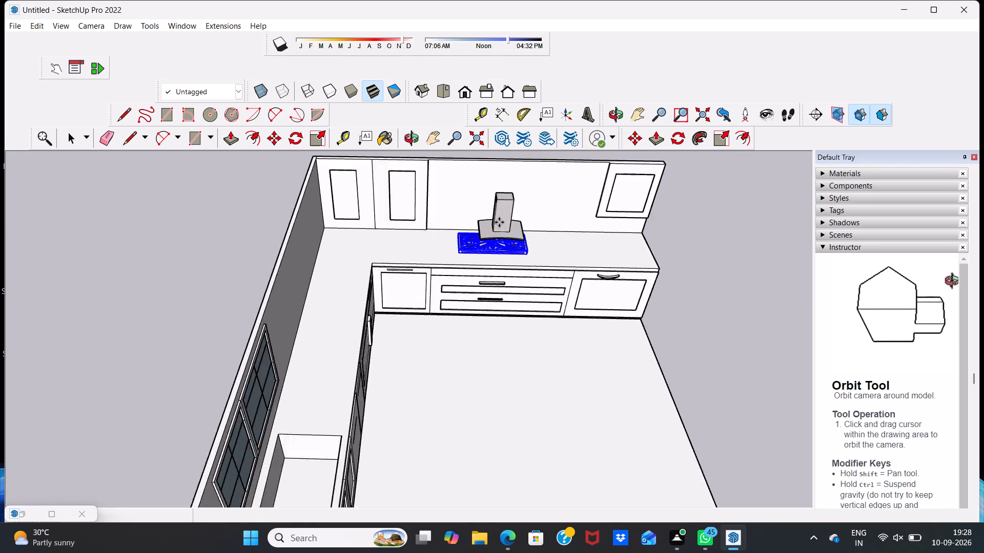
{"action": "scroll", "coordinate": [499, 222], "scroll_direction": "down", "scroll_amount": 3}
{"action": "scroll", "coordinate": [499, 222], "scroll_direction": "up", "scroll_amount": 5}
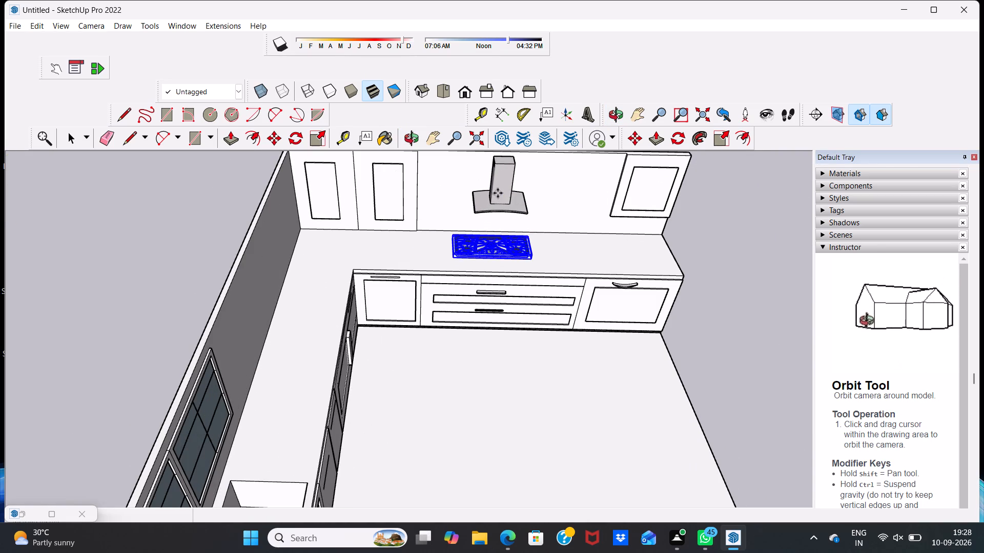
{"action": "scroll", "coordinate": [500, 186], "scroll_direction": "down", "scroll_amount": 2}
{"action": "scroll", "coordinate": [500, 186], "scroll_direction": "up", "scroll_amount": 1}
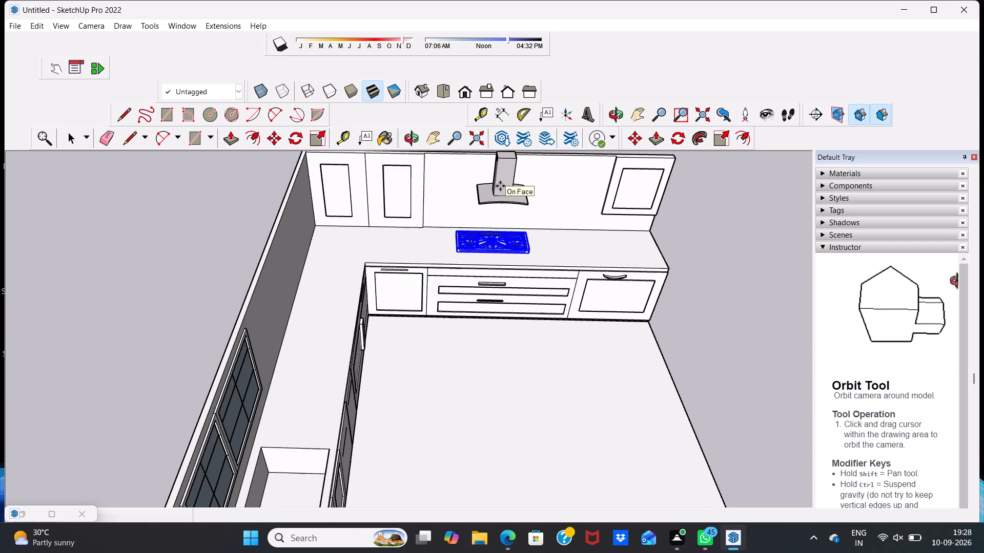
{"action": "scroll", "coordinate": [500, 186], "scroll_direction": "up", "scroll_amount": 1}
{"action": "left_click", "coordinate": [499, 185]}
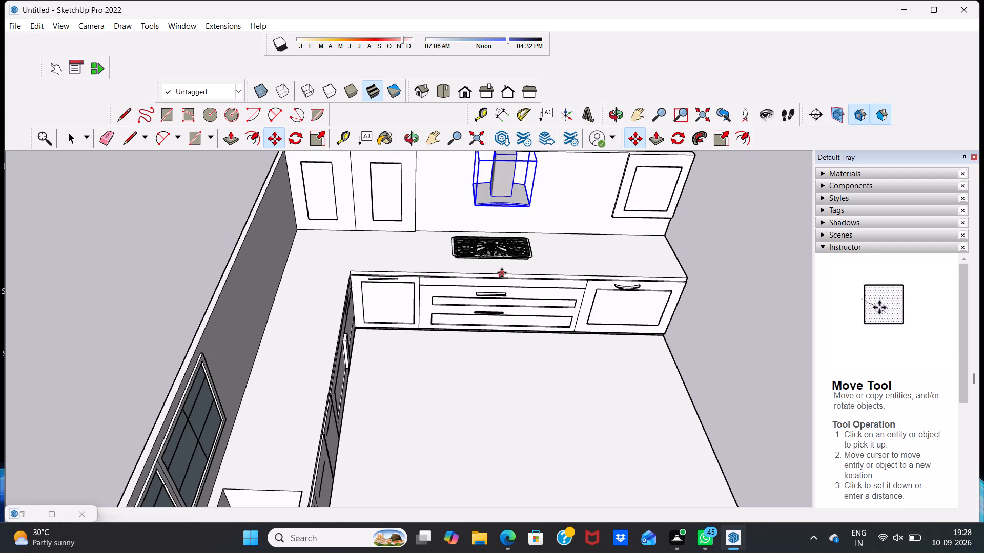
{"action": "key", "text": "space"}
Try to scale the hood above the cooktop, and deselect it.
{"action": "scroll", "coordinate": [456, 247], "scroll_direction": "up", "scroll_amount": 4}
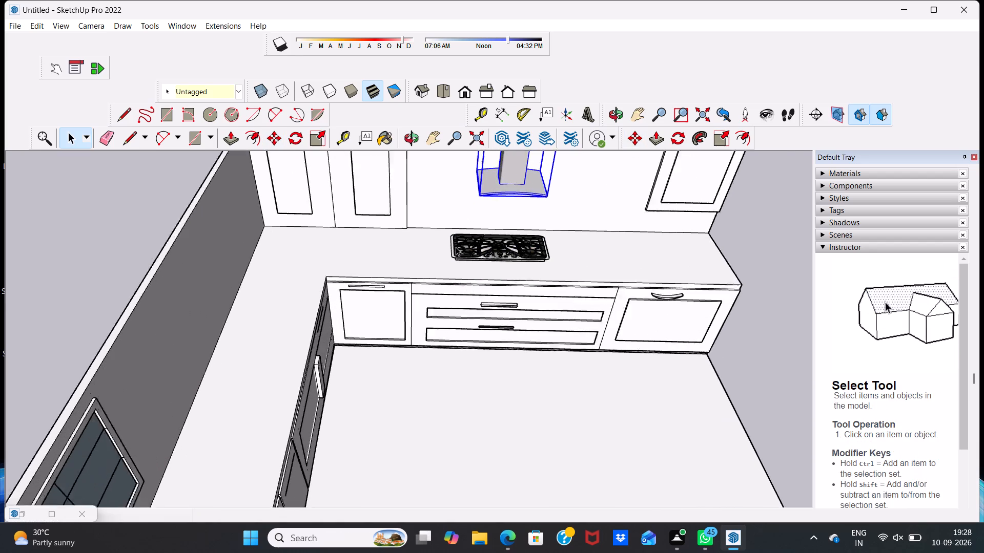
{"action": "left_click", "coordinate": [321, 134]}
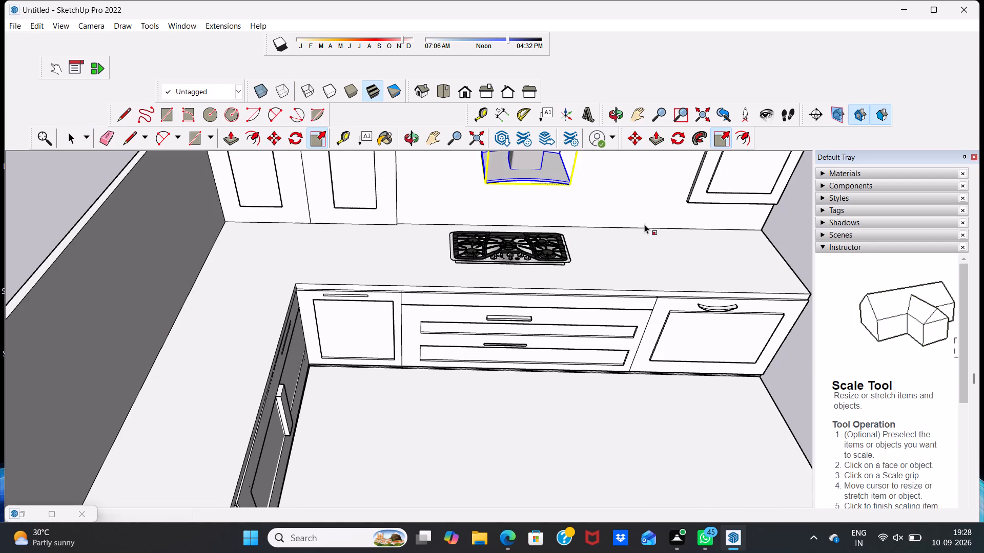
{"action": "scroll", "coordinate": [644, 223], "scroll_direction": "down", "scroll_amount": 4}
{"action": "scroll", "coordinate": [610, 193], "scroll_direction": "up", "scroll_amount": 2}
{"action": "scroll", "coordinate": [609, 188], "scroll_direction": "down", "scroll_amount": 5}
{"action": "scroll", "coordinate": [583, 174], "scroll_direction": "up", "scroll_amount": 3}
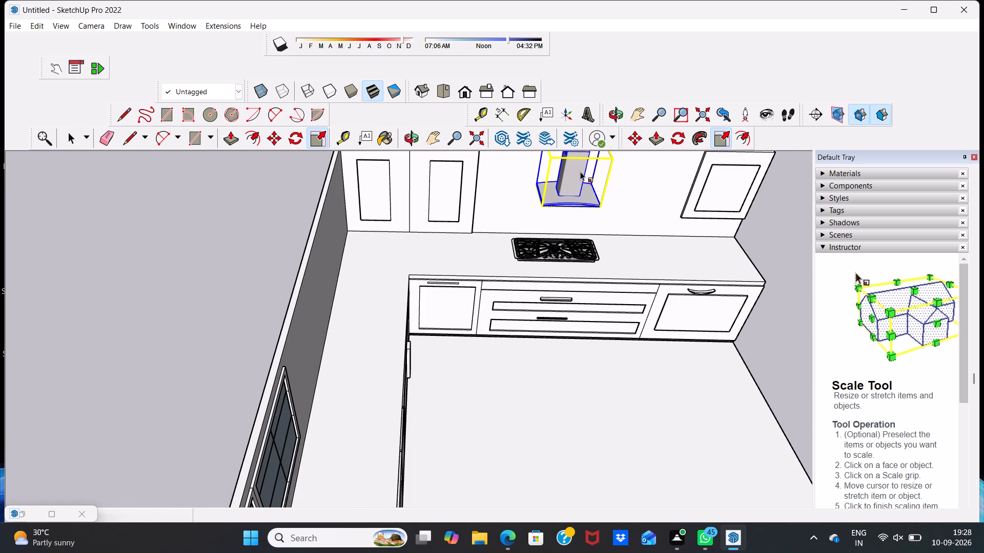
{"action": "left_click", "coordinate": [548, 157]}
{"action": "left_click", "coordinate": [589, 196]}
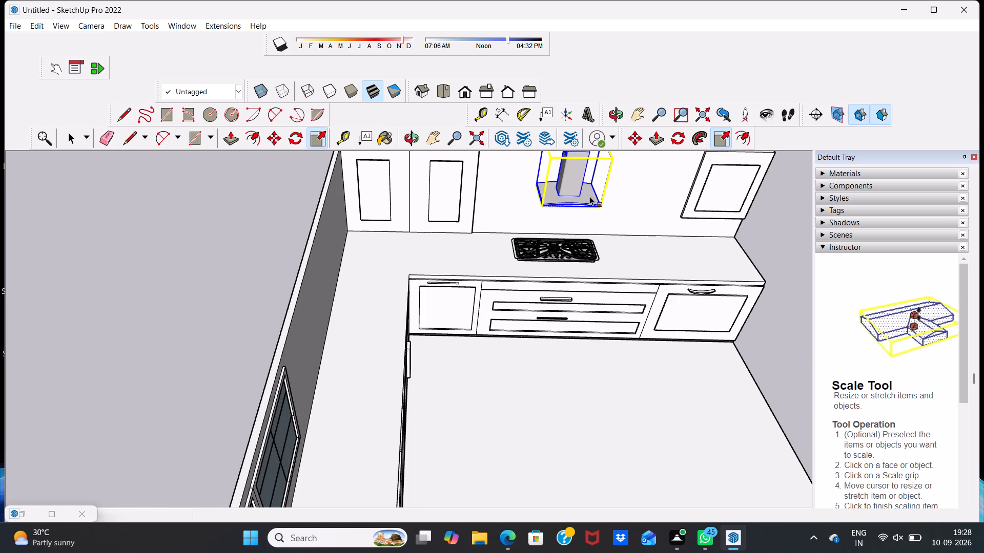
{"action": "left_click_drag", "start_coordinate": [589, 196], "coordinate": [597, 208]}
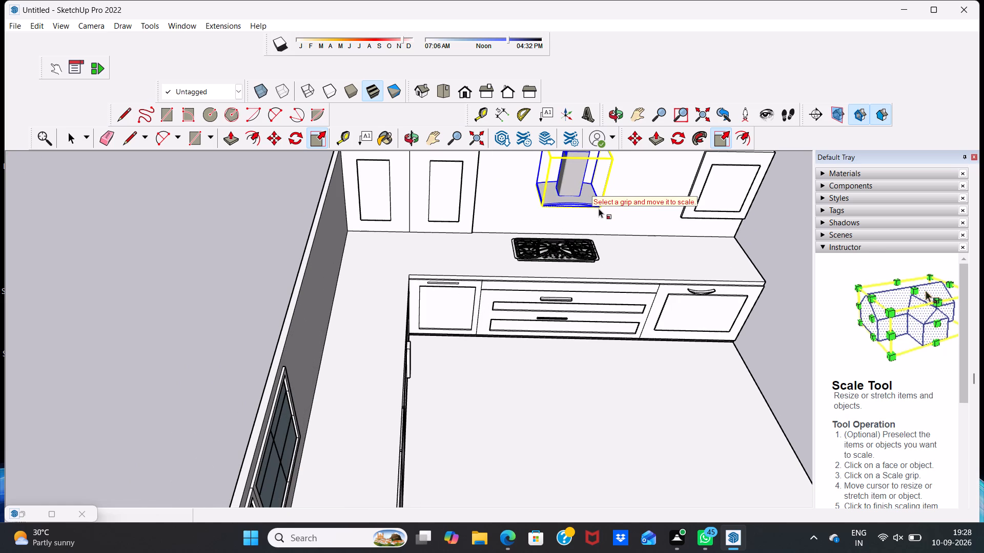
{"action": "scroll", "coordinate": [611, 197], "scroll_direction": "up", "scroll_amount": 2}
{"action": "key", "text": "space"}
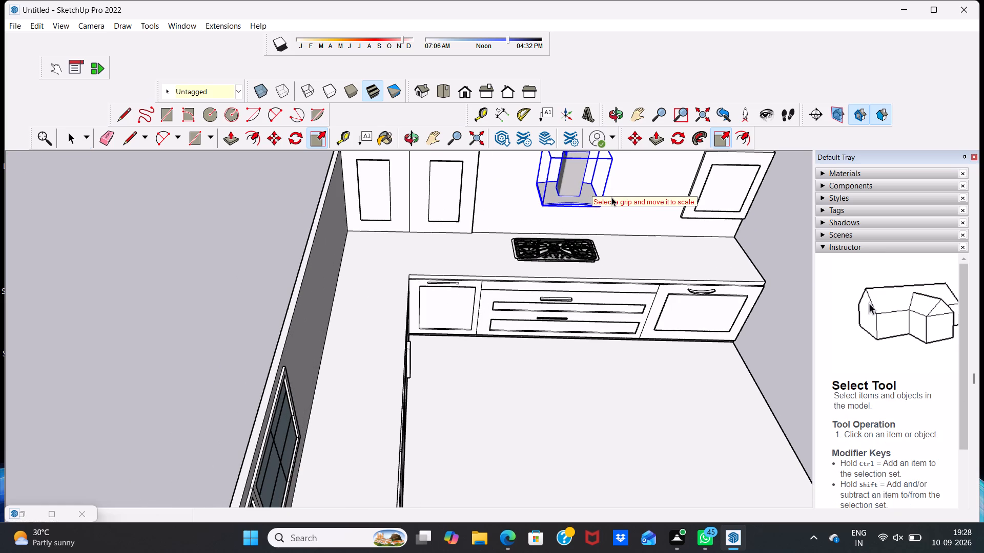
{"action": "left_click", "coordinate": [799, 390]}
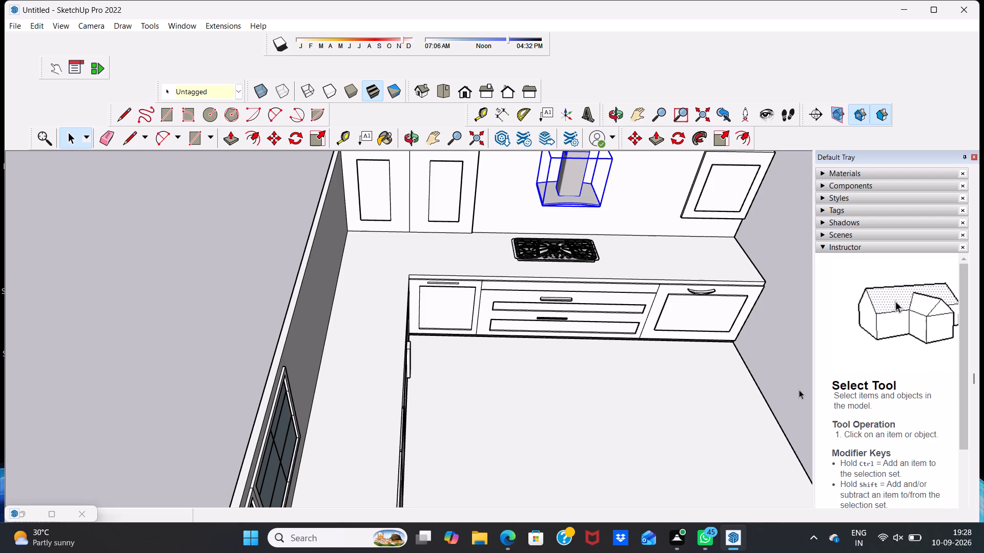
Examine the hood and cooktop placement and the whole L-shaped kitchen from several angles.
{"action": "scroll", "coordinate": [640, 385], "scroll_direction": "up", "scroll_amount": 3}
{"action": "scroll", "coordinate": [640, 385], "scroll_direction": "down", "scroll_amount": 4}
{"action": "middle_click_drag", "start_coordinate": [616, 391], "coordinate": [607, 225]}
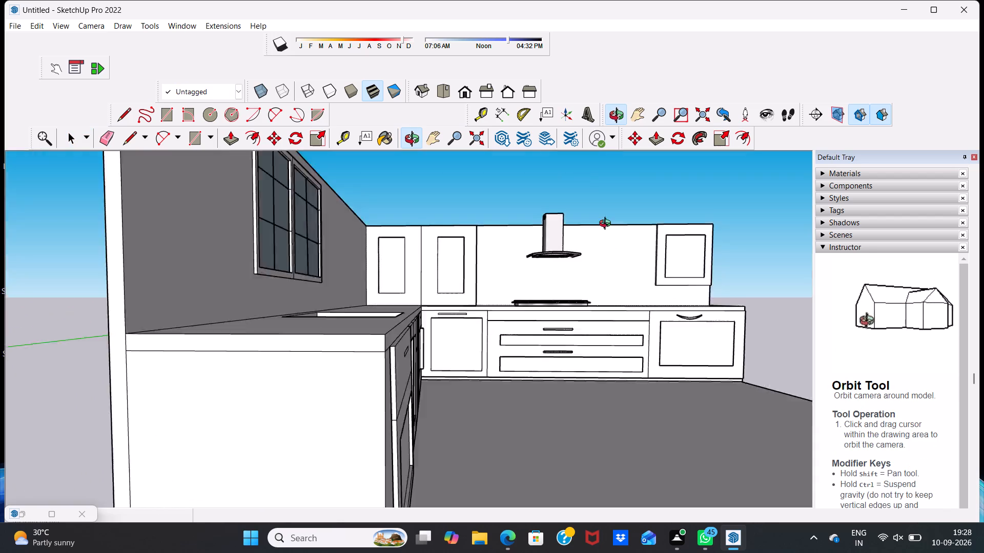
{"action": "middle_click_drag", "start_coordinate": [607, 225], "coordinate": [580, 199]}
{"action": "middle_click_drag", "start_coordinate": [539, 284], "coordinate": [515, 405]}
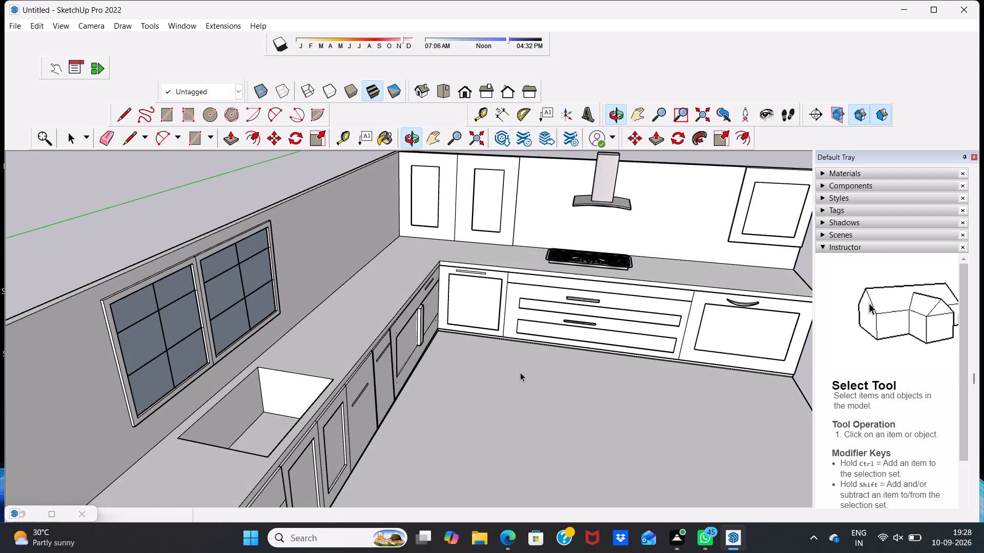
{"action": "scroll", "coordinate": [587, 253], "scroll_direction": "down", "scroll_amount": 1}
{"action": "scroll", "coordinate": [616, 189], "scroll_direction": "down", "scroll_amount": 3}
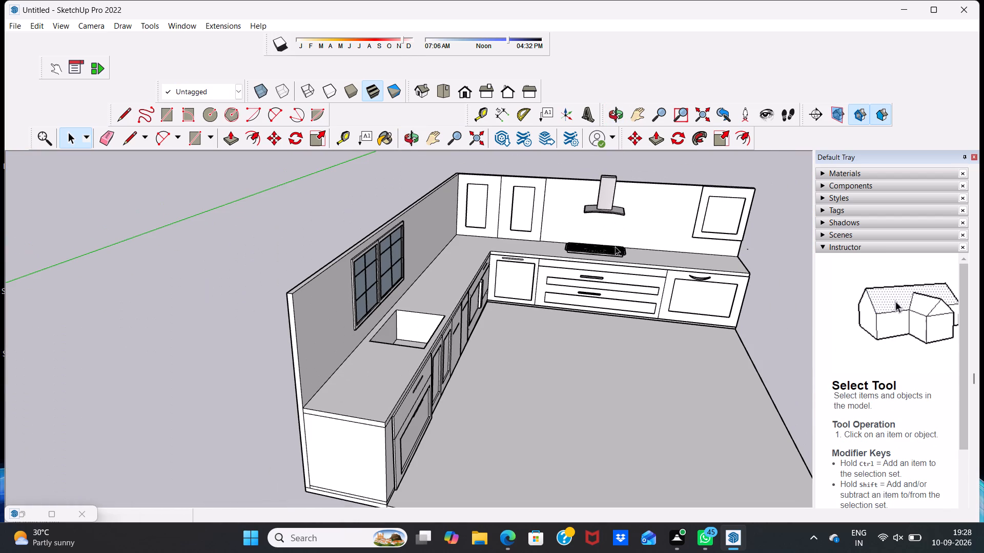
{"action": "scroll", "coordinate": [615, 246], "scroll_direction": "up", "scroll_amount": 14}
{"action": "scroll", "coordinate": [617, 242], "scroll_direction": "down", "scroll_amount": 3}
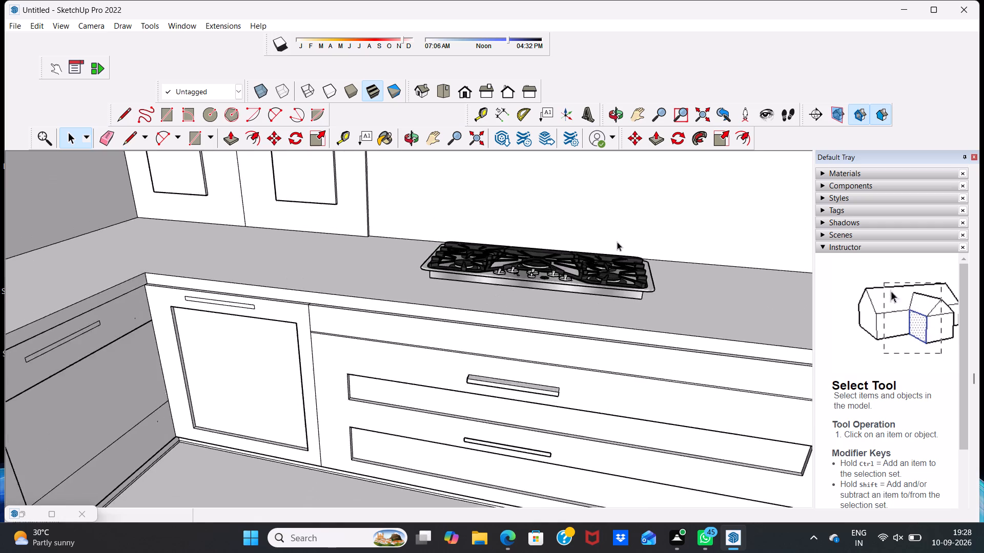
{"action": "scroll", "coordinate": [617, 242], "scroll_direction": "down", "scroll_amount": 3}
{"action": "middle_click_drag", "start_coordinate": [617, 242], "coordinate": [734, 73]}
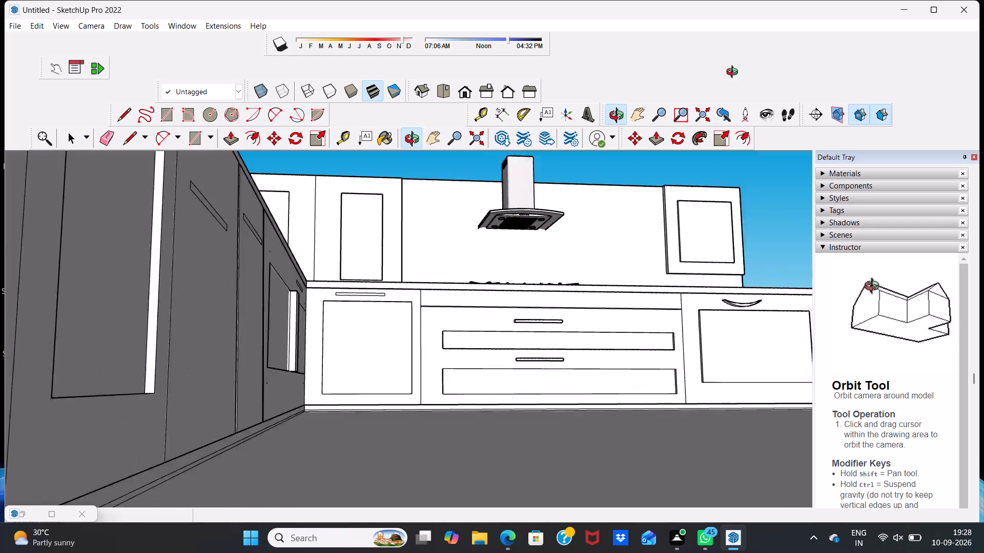
{"action": "middle_click_drag", "start_coordinate": [734, 73], "coordinate": [657, 190]}
{"action": "scroll", "coordinate": [657, 190], "scroll_direction": "up", "scroll_amount": 4}
{"action": "scroll", "coordinate": [629, 223], "scroll_direction": "up", "scroll_amount": 1}
{"action": "scroll", "coordinate": [616, 224], "scroll_direction": "down", "scroll_amount": 9}
{"action": "middle_click_drag", "start_coordinate": [479, 327], "coordinate": [402, 400]}
{"action": "scroll", "coordinate": [479, 327], "scroll_direction": "down", "scroll_amount": 1}
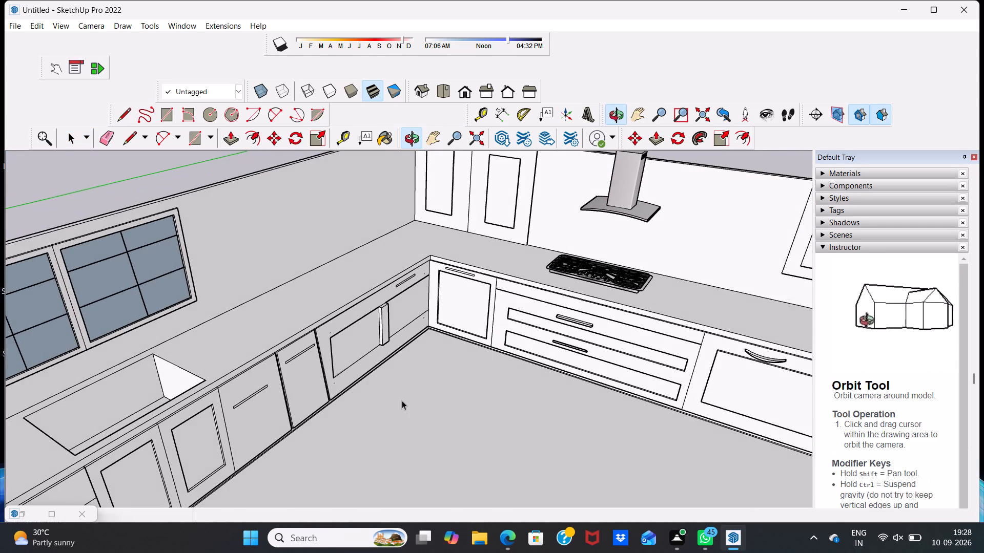
{"action": "scroll", "coordinate": [532, 216], "scroll_direction": "up", "scroll_amount": 1}
{"action": "scroll", "coordinate": [502, 148], "scroll_direction": "down", "scroll_amount": 4}
{"action": "scroll", "coordinate": [253, 192], "scroll_direction": "down", "scroll_amount": 2}
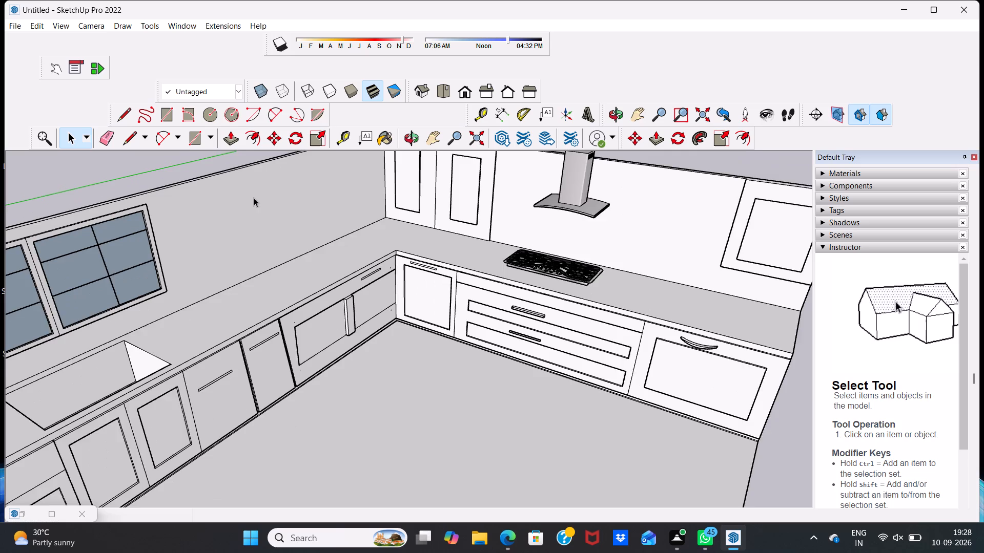
{"action": "scroll", "coordinate": [254, 198], "scroll_direction": "down", "scroll_amount": 1}
{"action": "scroll", "coordinate": [300, 70], "scroll_direction": "up", "scroll_amount": 2}
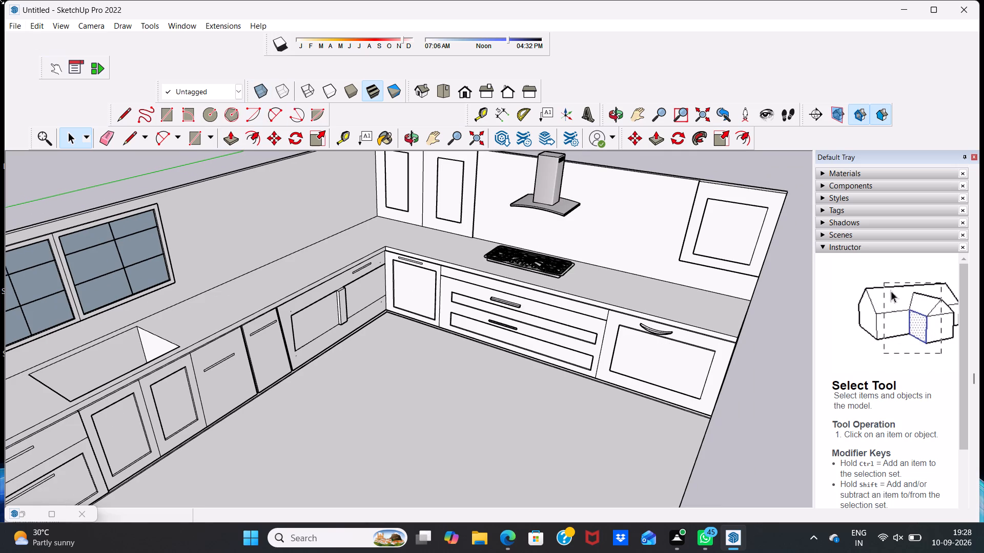
Import the curtain model from the Downloads folder.
{"action": "left_click", "coordinate": [12, 22]}
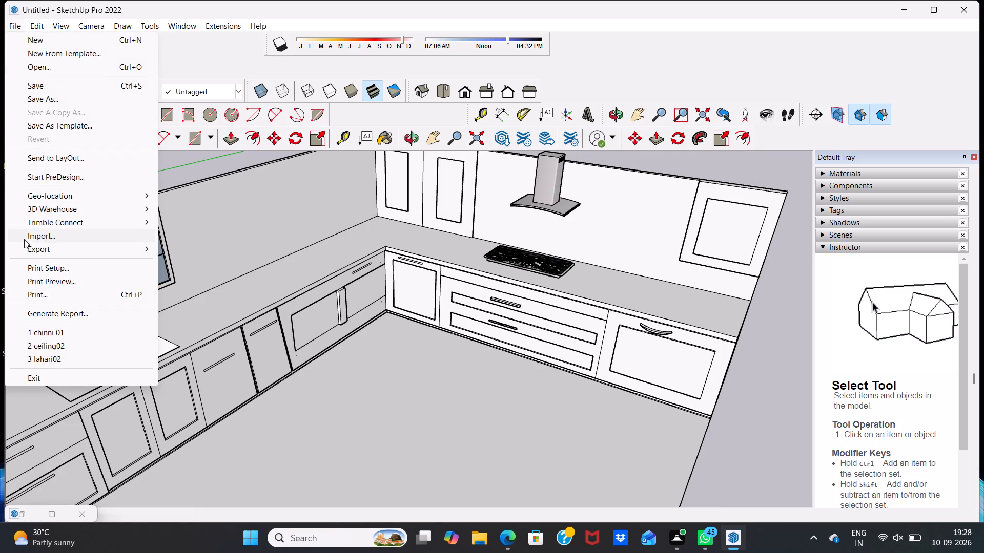
{"action": "left_click", "coordinate": [28, 235]}
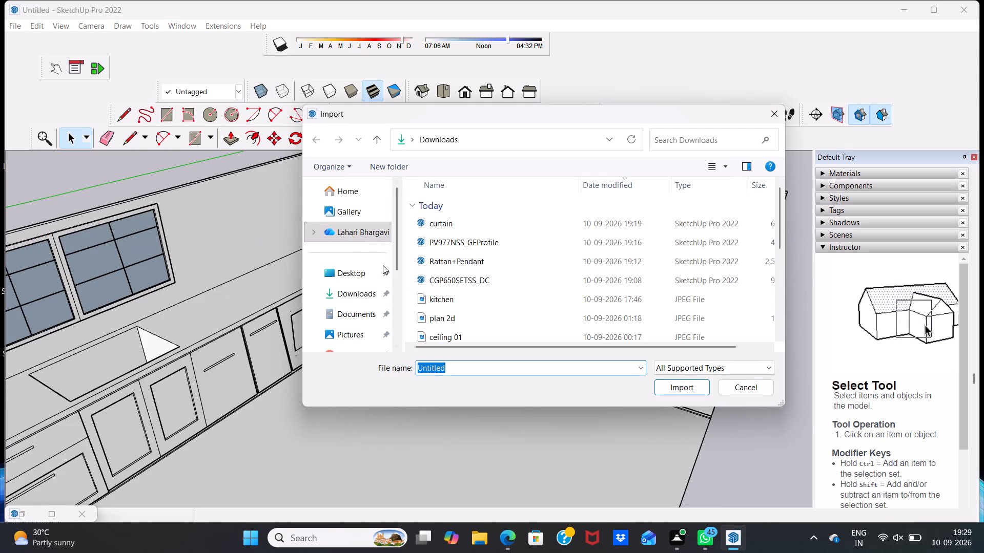
{"action": "left_click", "coordinate": [478, 227]}
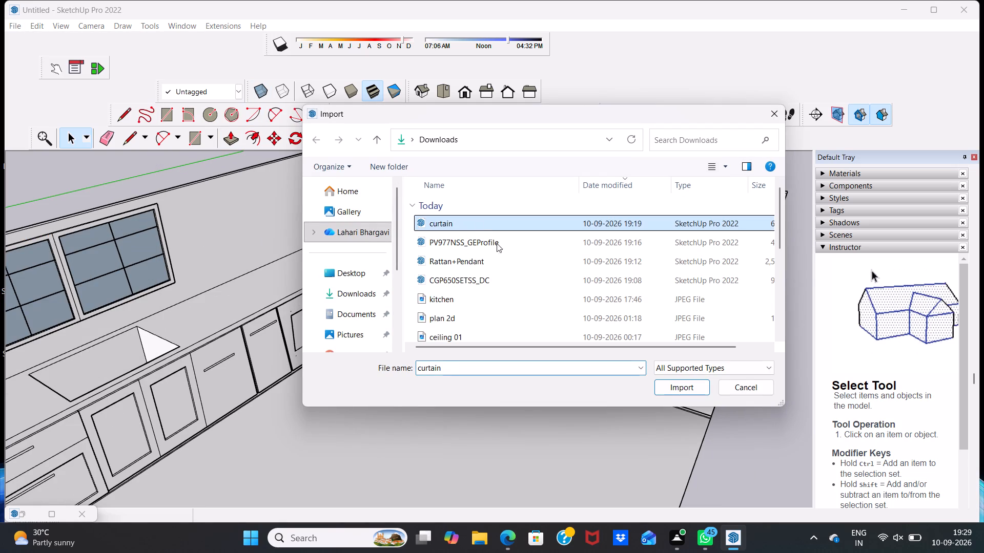
{"action": "left_click", "coordinate": [688, 385]}
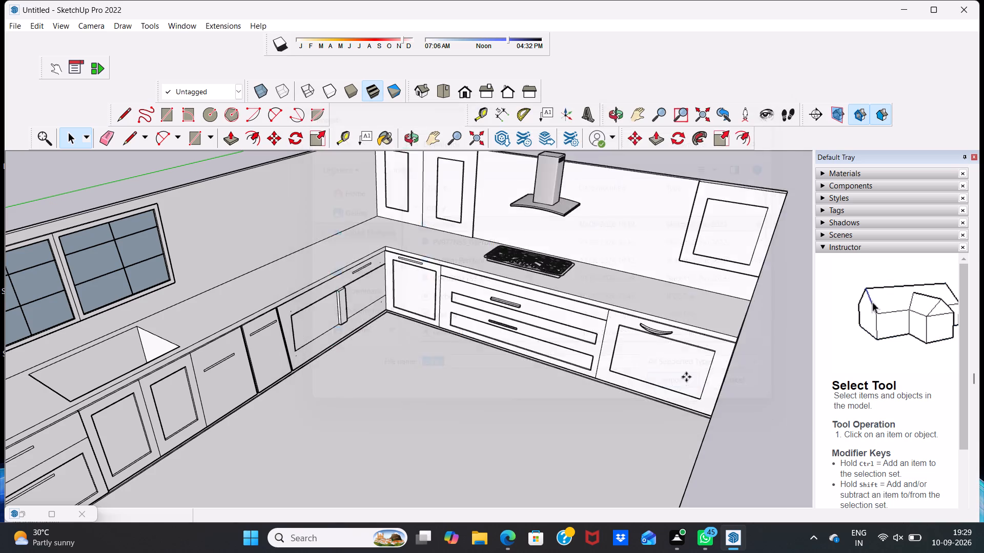
Place the imported curtain upright on the kitchen floor, in front of the sink-side base cabinets.
{"action": "scroll", "coordinate": [686, 377], "scroll_direction": "down", "scroll_amount": 6}
{"action": "scroll", "coordinate": [320, 295], "scroll_direction": "down", "scroll_amount": 2}
{"action": "scroll", "coordinate": [334, 404], "scroll_direction": "up", "scroll_amount": 1}
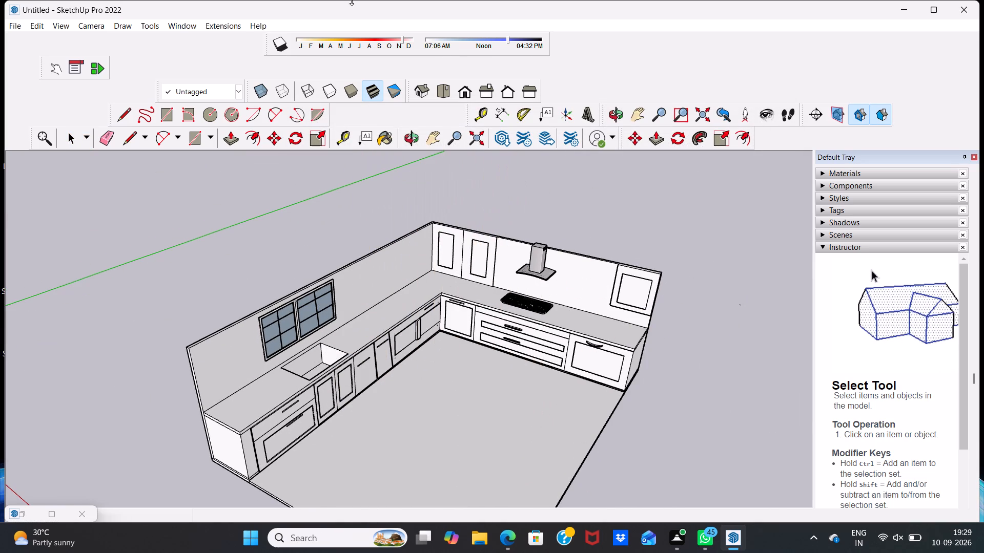
{"action": "left_click", "coordinate": [420, 87]}
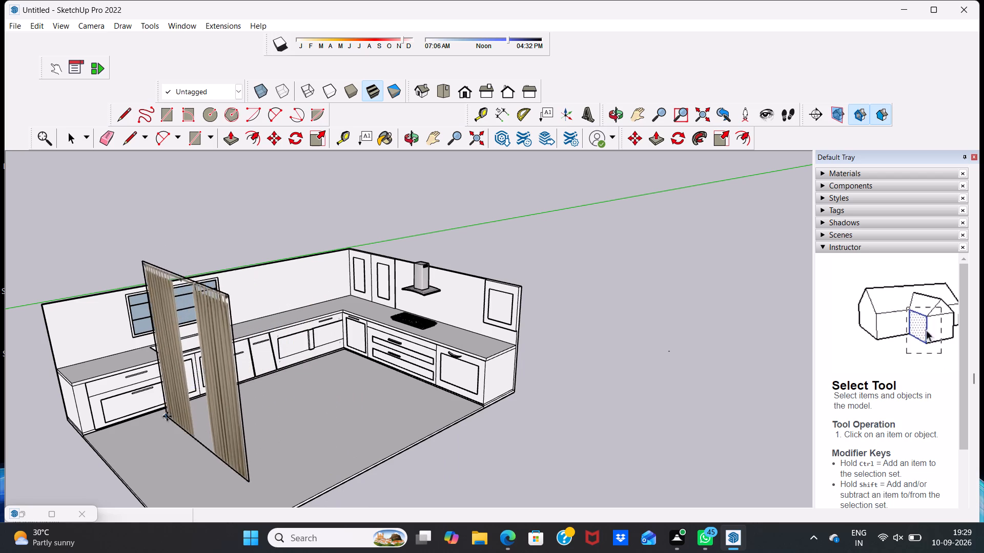
{"action": "left_click", "coordinate": [446, 90]}
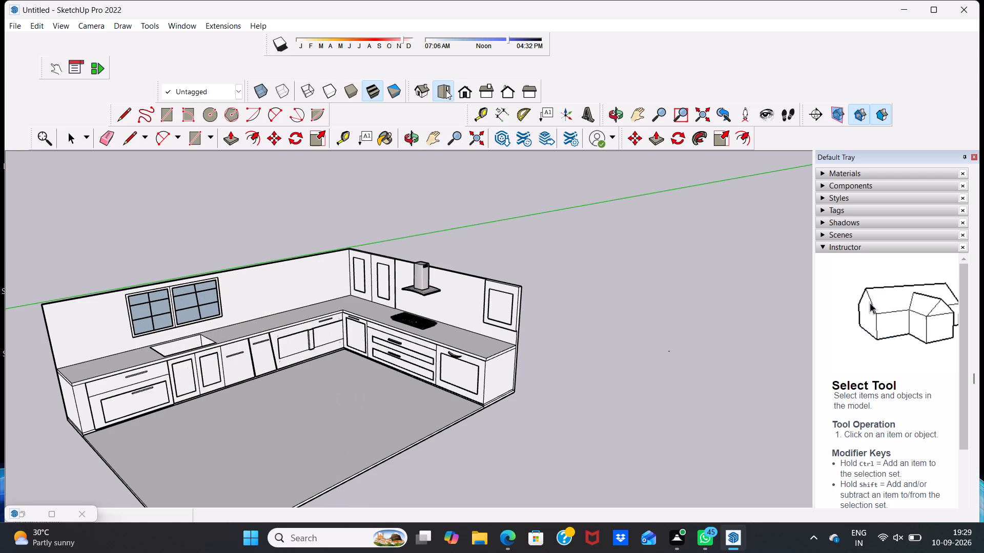
{"action": "scroll", "coordinate": [333, 413], "scroll_direction": "up", "scroll_amount": 5}
{"action": "scroll", "coordinate": [281, 272], "scroll_direction": "down", "scroll_amount": 3}
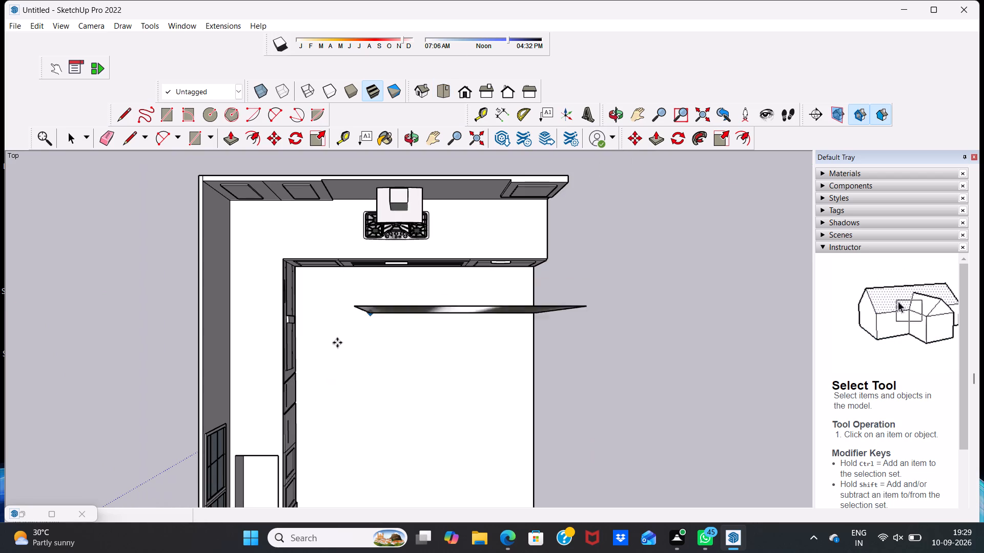
{"action": "middle_click_drag", "start_coordinate": [283, 387], "coordinate": [182, 63]}
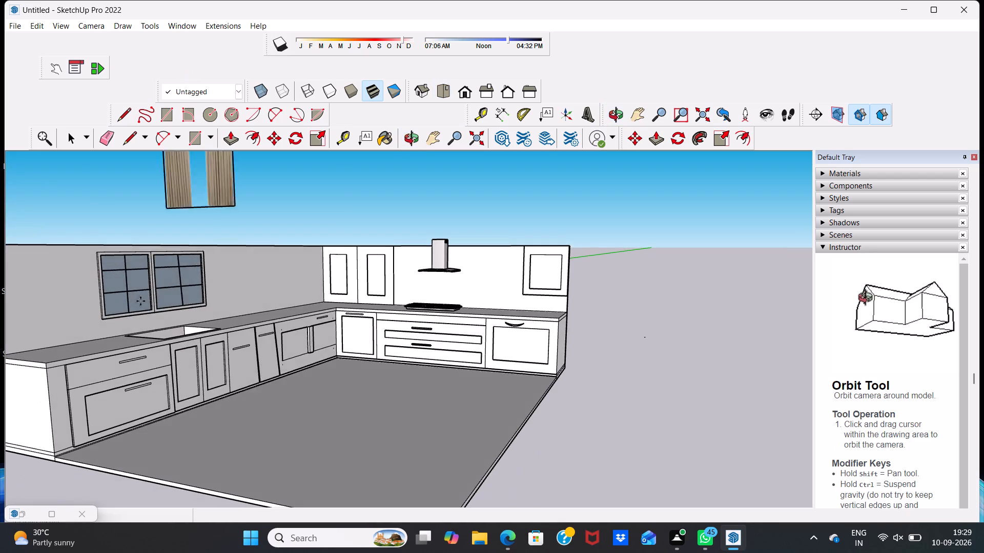
{"action": "scroll", "coordinate": [156, 444], "scroll_direction": "up", "scroll_amount": 1}
{"action": "left_click", "coordinate": [151, 445]}
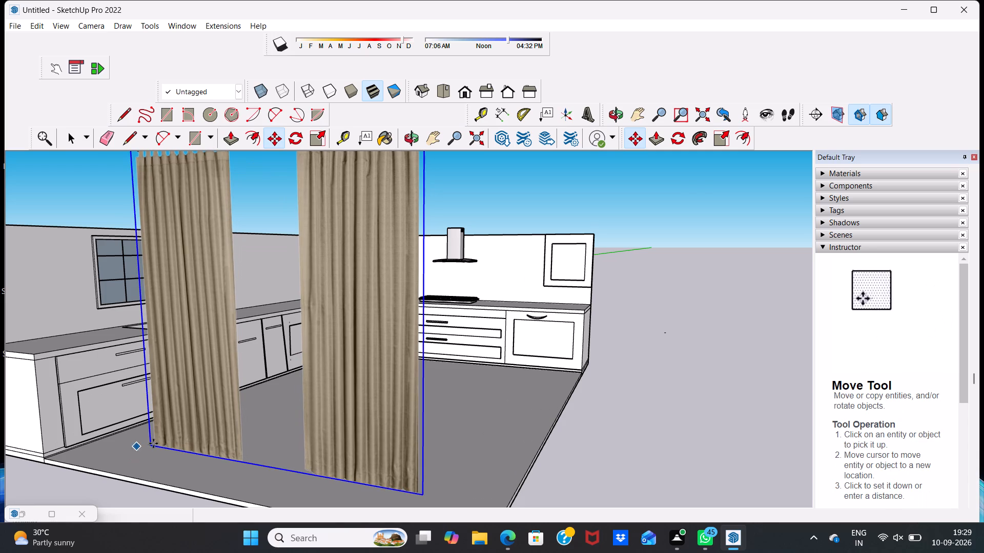
Scale the curtain down proportionally from its corners, bringing it closer to the size of the double window.
{"action": "scroll", "coordinate": [209, 152], "scroll_direction": "down", "scroll_amount": 5}
{"action": "scroll", "coordinate": [219, 202], "scroll_direction": "down", "scroll_amount": 5}
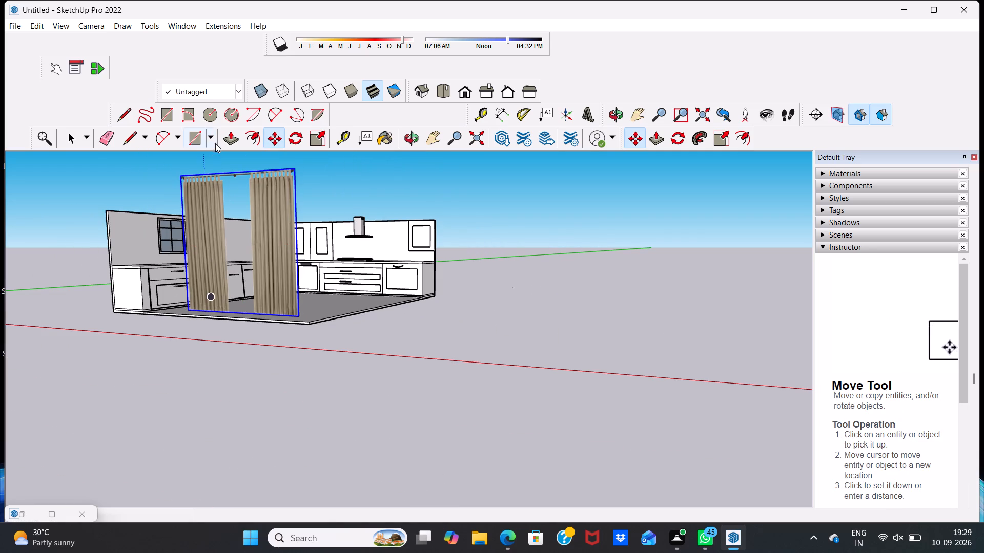
{"action": "left_click", "coordinate": [318, 131]}
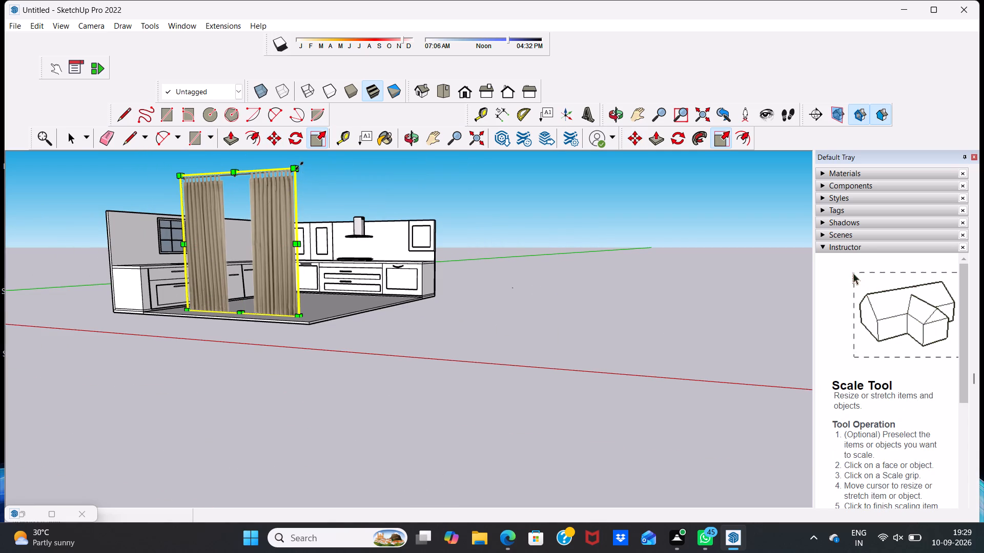
{"action": "left_click_drag", "start_coordinate": [299, 167], "coordinate": [304, 239]}
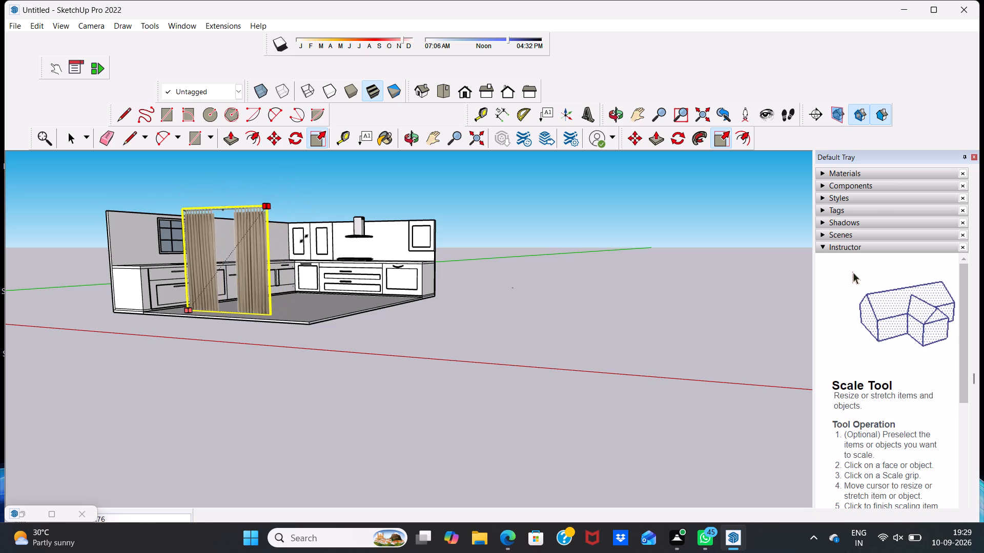
{"action": "left_click_drag", "start_coordinate": [304, 239], "coordinate": [300, 256]}
{"action": "left_click_drag", "start_coordinate": [187, 312], "coordinate": [198, 282]}
{"action": "left_click", "coordinate": [257, 286]}
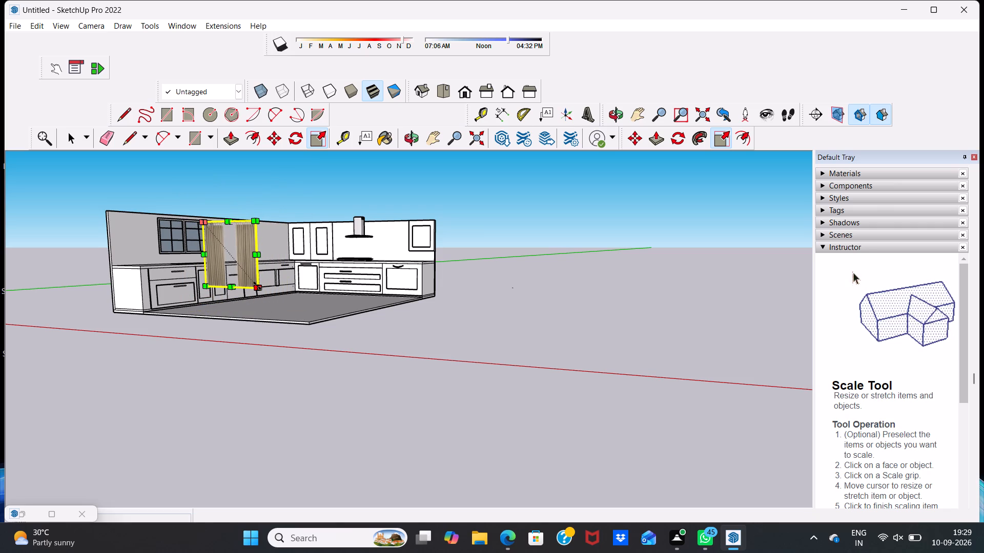
{"action": "left_click", "coordinate": [258, 278]}
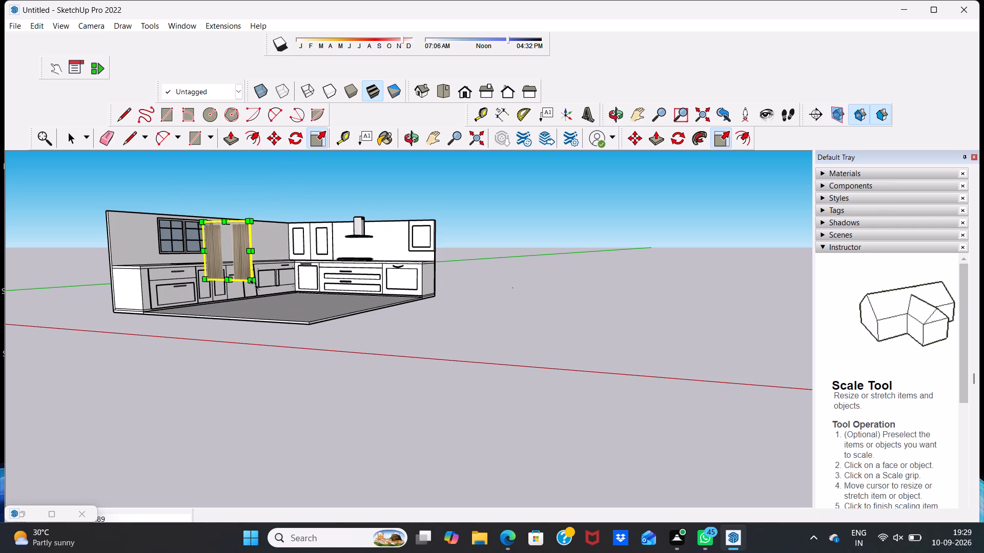
{"action": "left_click", "coordinate": [167, 341]}
{"action": "scroll", "coordinate": [234, 190], "scroll_direction": "up", "scroll_amount": 13}
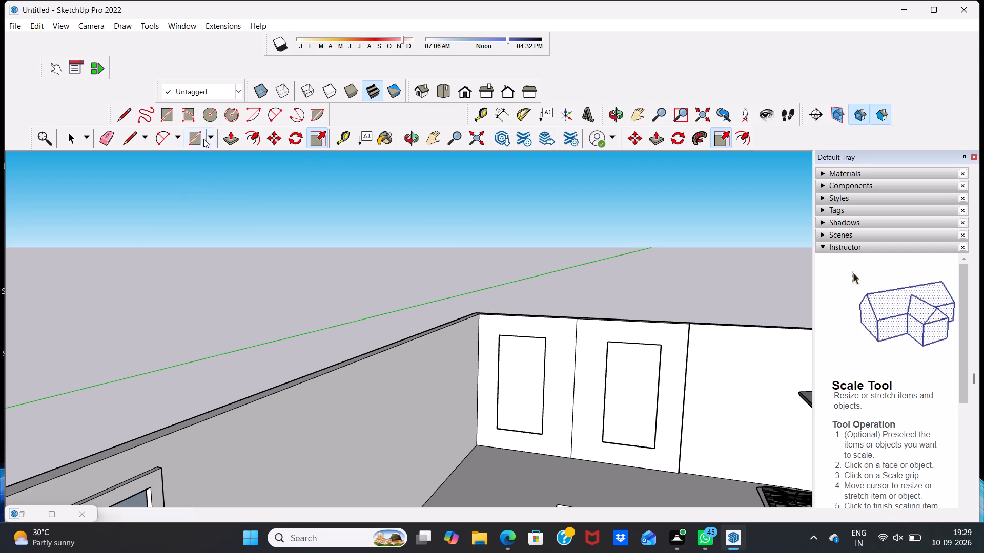
{"action": "scroll", "coordinate": [202, 138], "scroll_direction": "down", "scroll_amount": 6}
{"action": "scroll", "coordinate": [180, 292], "scroll_direction": "down", "scroll_amount": 11}
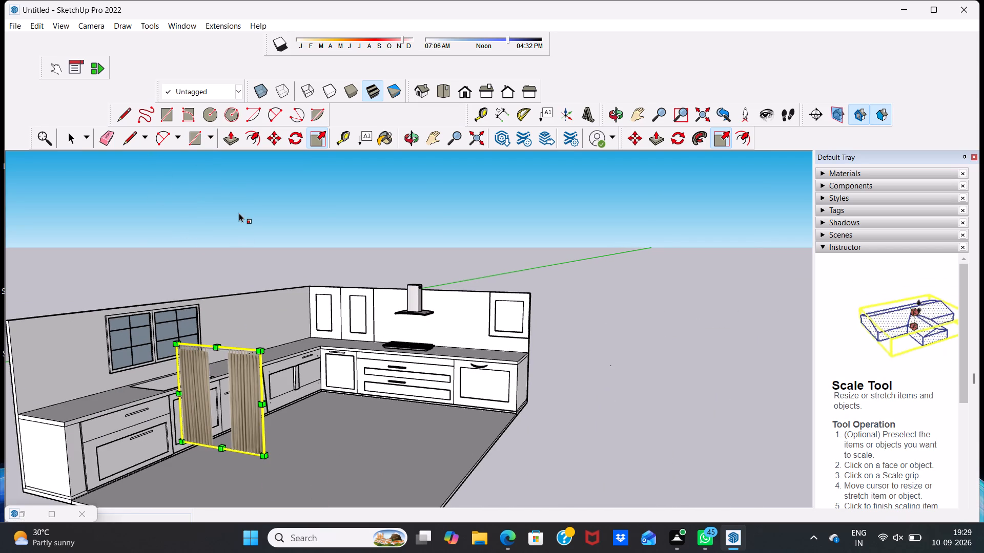
{"action": "key", "text": "space"}
{"action": "key", "text": "space"}
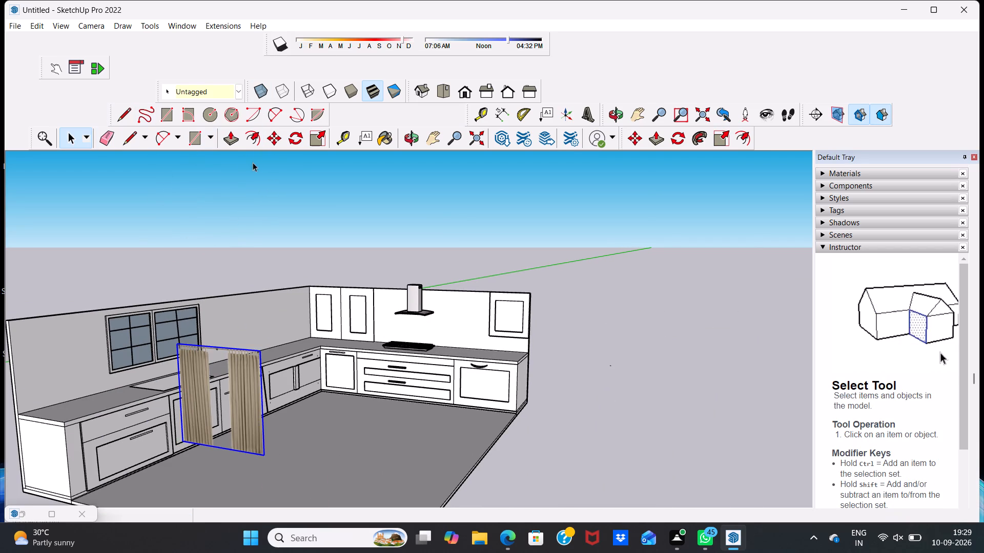
Rotate the curtain in its own vertical plane by about 195 degrees around one side edge, and rotate it again around the opposite edge.
{"action": "left_click", "coordinate": [293, 133]}
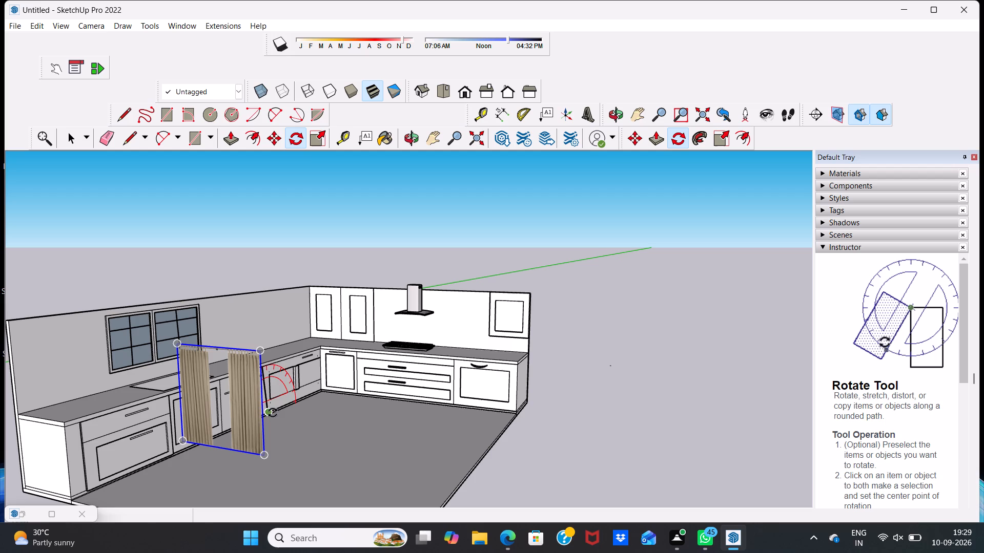
{"action": "left_click", "coordinate": [266, 409]}
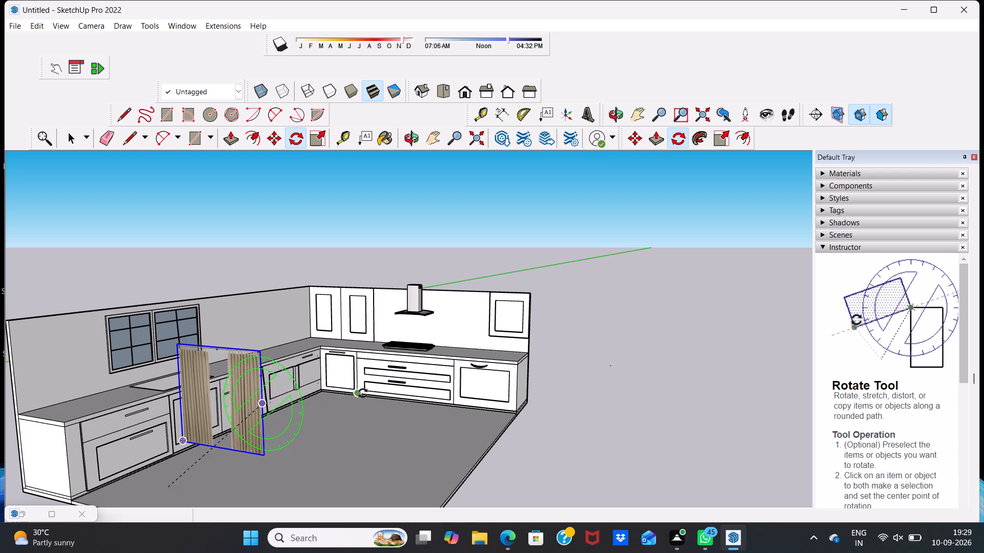
{"action": "left_click", "coordinate": [476, 338]}
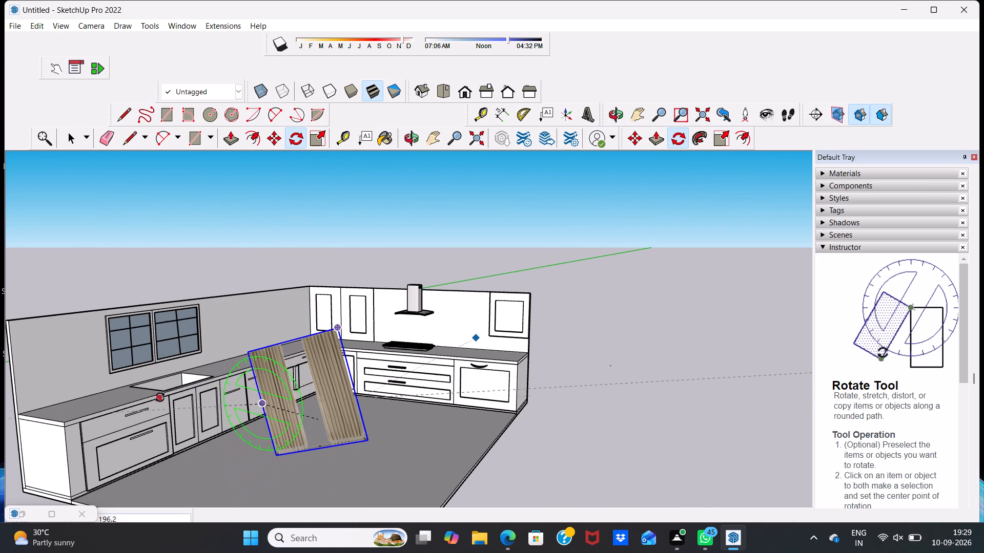
{"action": "left_click", "coordinate": [173, 388]}
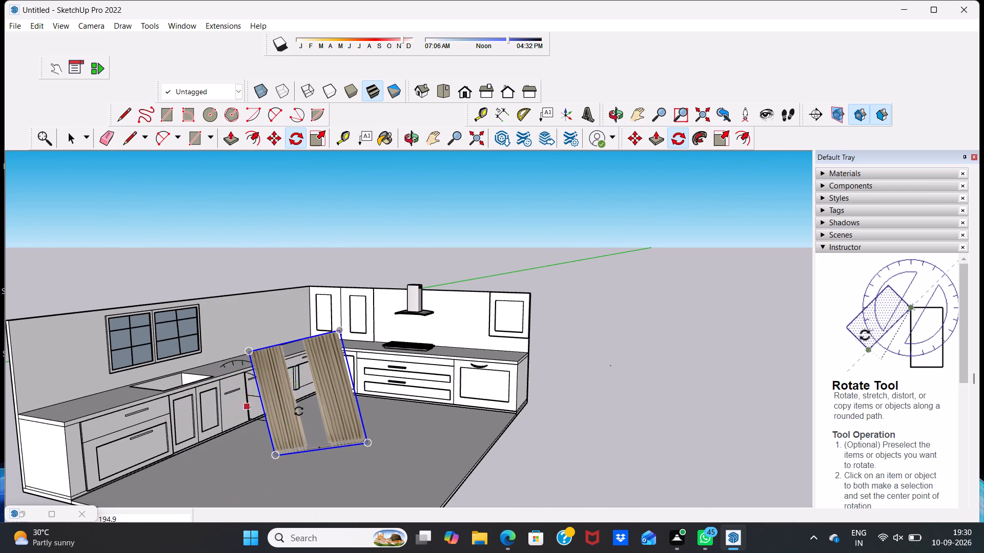
{"action": "scroll", "coordinate": [377, 400], "scroll_direction": "up", "scroll_amount": 4}
{"action": "left_click", "coordinate": [311, 393]}
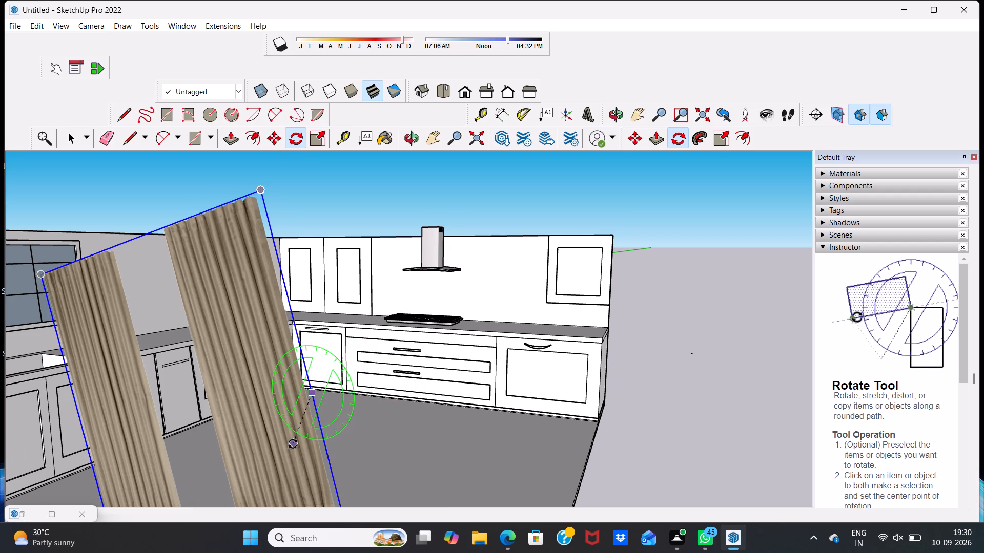
{"action": "left_click", "coordinate": [368, 368]}
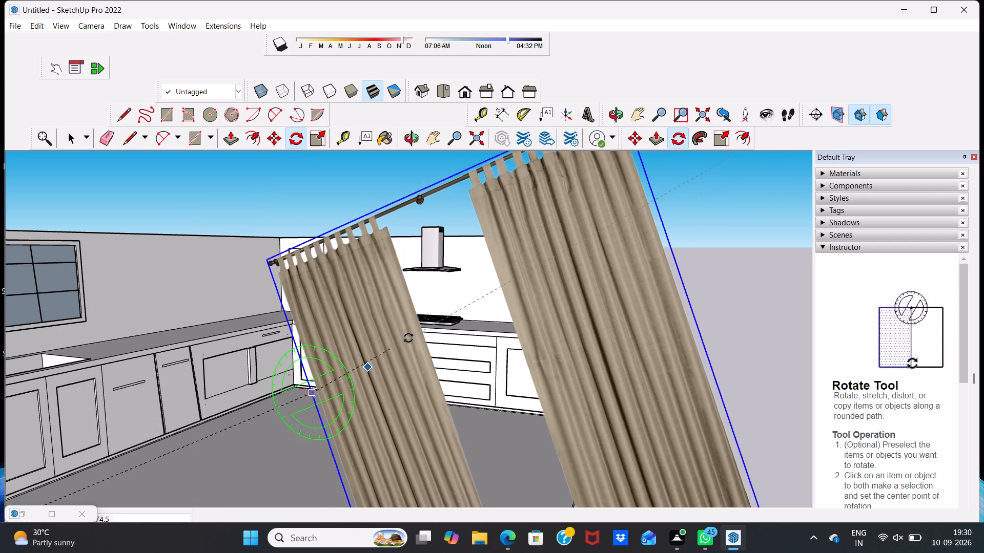
{"action": "left_click", "coordinate": [519, 257]}
Rotate the curtain further in its own vertical plane, first around a bottom corner and again around the corner at the rod end.
{"action": "scroll", "coordinate": [517, 261], "scroll_direction": "down", "scroll_amount": 2}
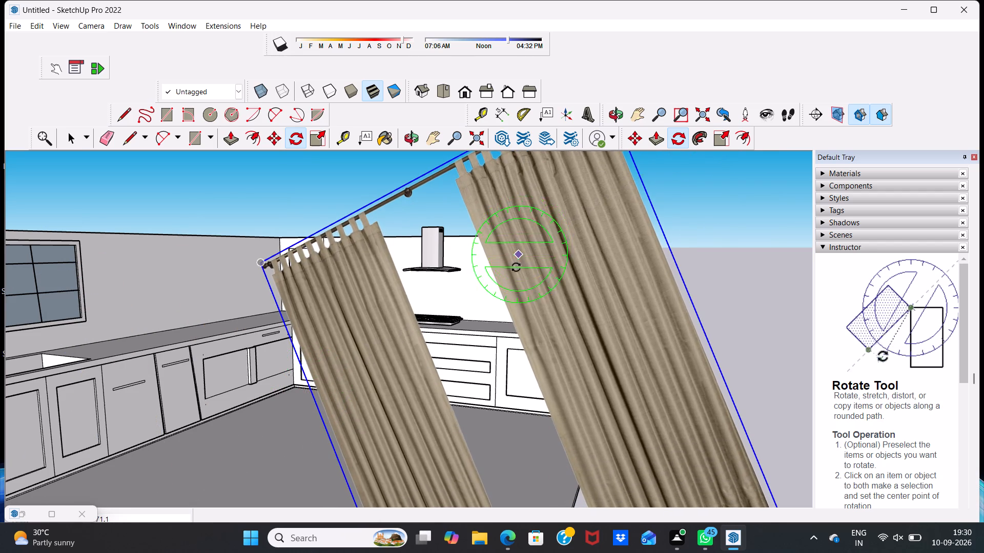
{"action": "scroll", "coordinate": [516, 267], "scroll_direction": "down", "scroll_amount": 4}
{"action": "scroll", "coordinate": [601, 292], "scroll_direction": "down", "scroll_amount": 4}
{"action": "scroll", "coordinate": [630, 346], "scroll_direction": "up", "scroll_amount": 4}
{"action": "scroll", "coordinate": [631, 346], "scroll_direction": "down", "scroll_amount": 6}
{"action": "scroll", "coordinate": [620, 344], "scroll_direction": "up", "scroll_amount": 2}
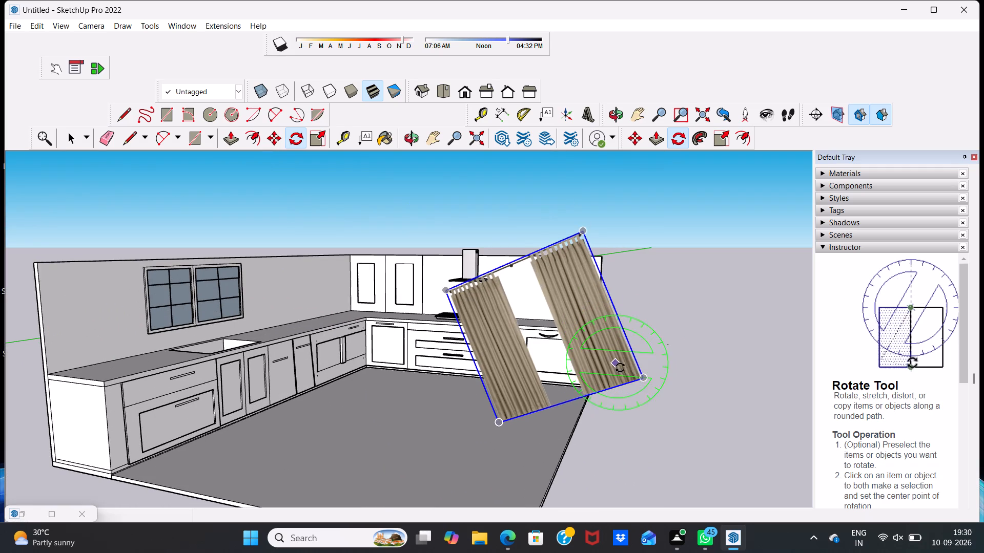
{"action": "left_click", "coordinate": [646, 376]}
{"action": "left_click", "coordinate": [670, 335]}
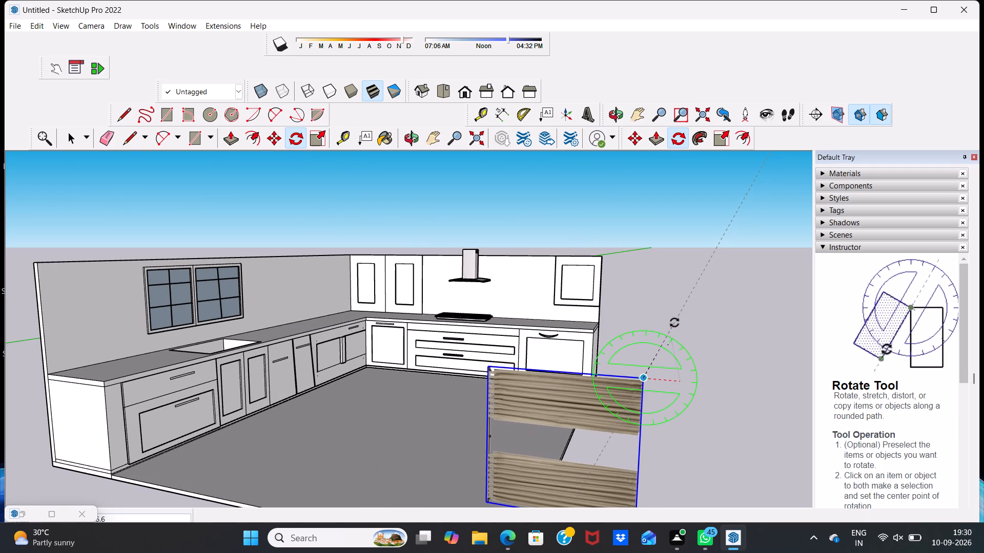
{"action": "left_click", "coordinate": [674, 323]}
{"action": "scroll", "coordinate": [509, 397], "scroll_direction": "up", "scroll_amount": 5}
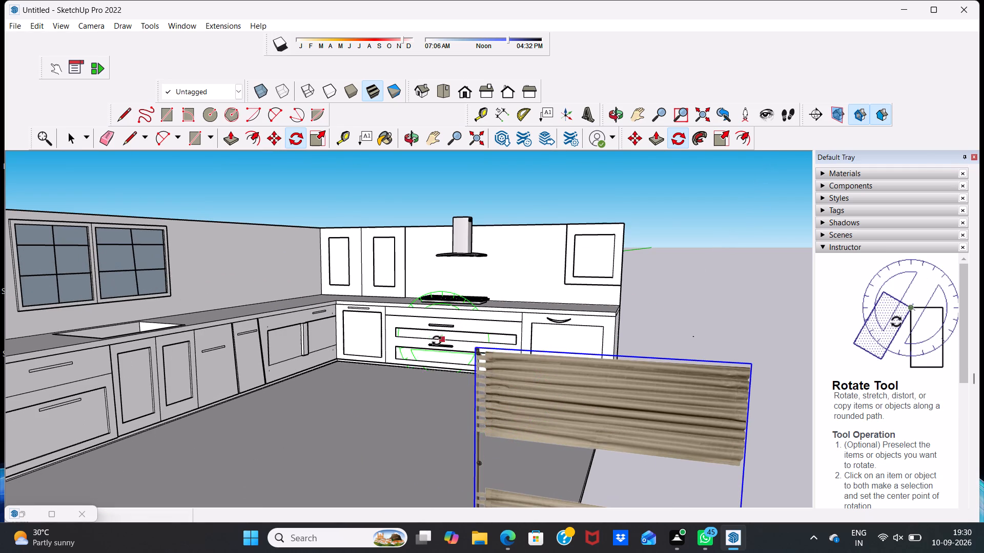
{"action": "left_click", "coordinate": [476, 347]}
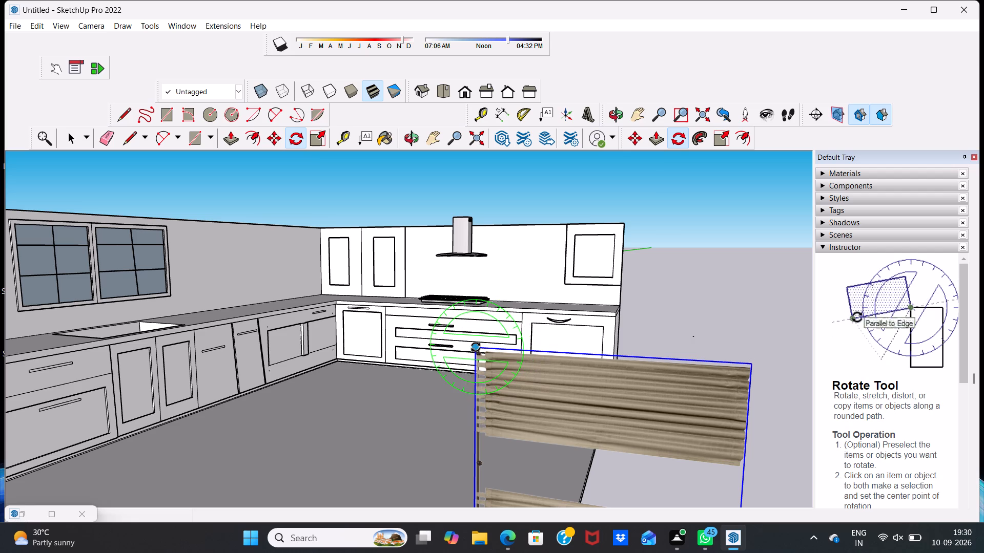
{"action": "left_click", "coordinate": [397, 324]}
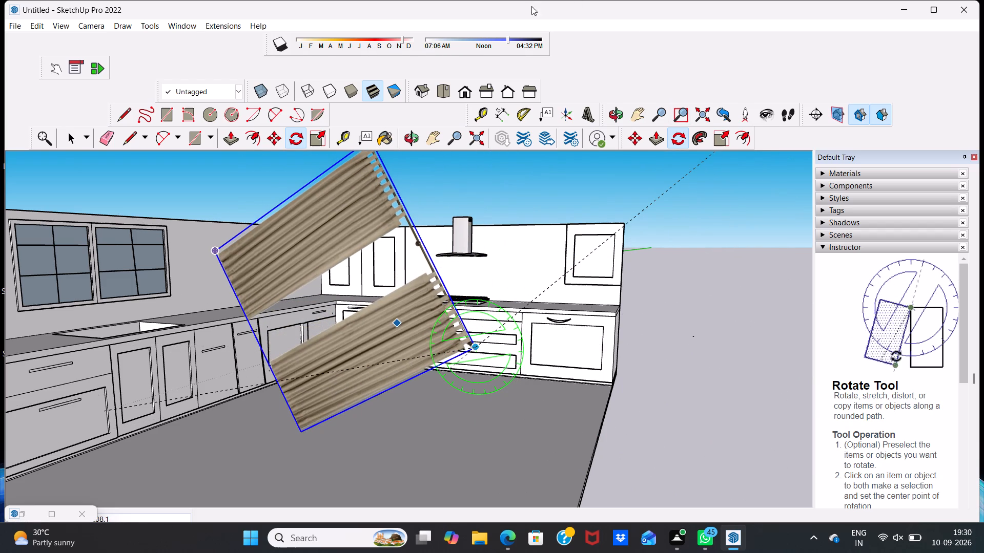
{"action": "left_click", "coordinate": [266, 264]}
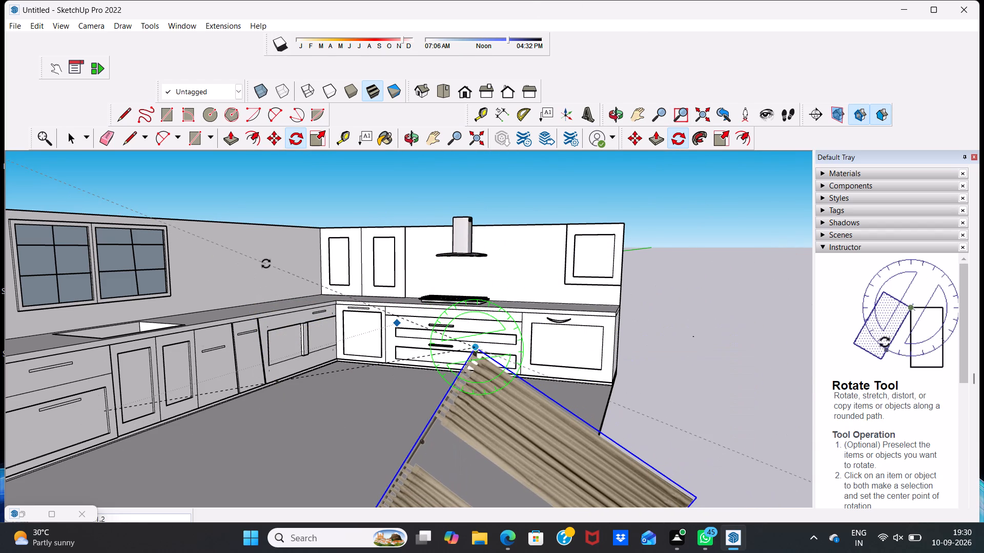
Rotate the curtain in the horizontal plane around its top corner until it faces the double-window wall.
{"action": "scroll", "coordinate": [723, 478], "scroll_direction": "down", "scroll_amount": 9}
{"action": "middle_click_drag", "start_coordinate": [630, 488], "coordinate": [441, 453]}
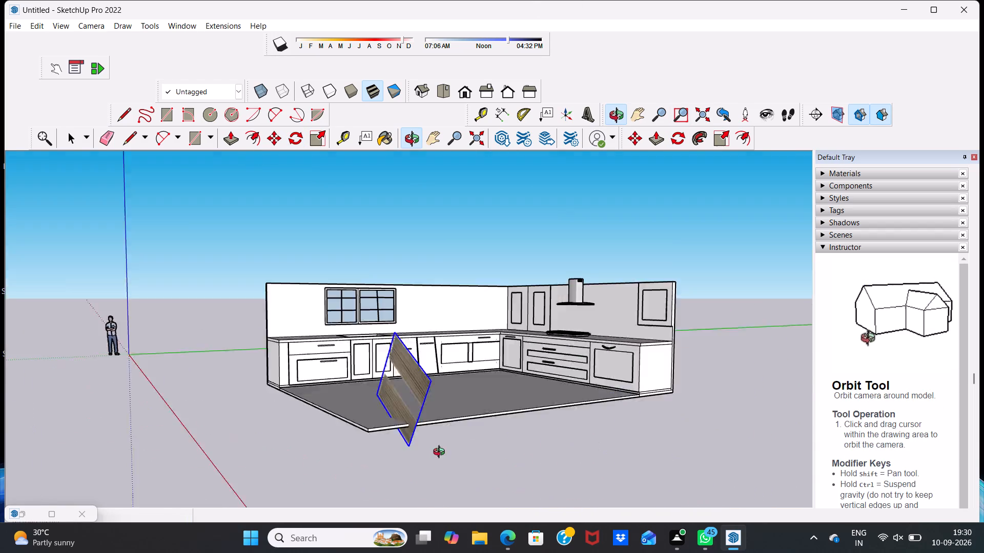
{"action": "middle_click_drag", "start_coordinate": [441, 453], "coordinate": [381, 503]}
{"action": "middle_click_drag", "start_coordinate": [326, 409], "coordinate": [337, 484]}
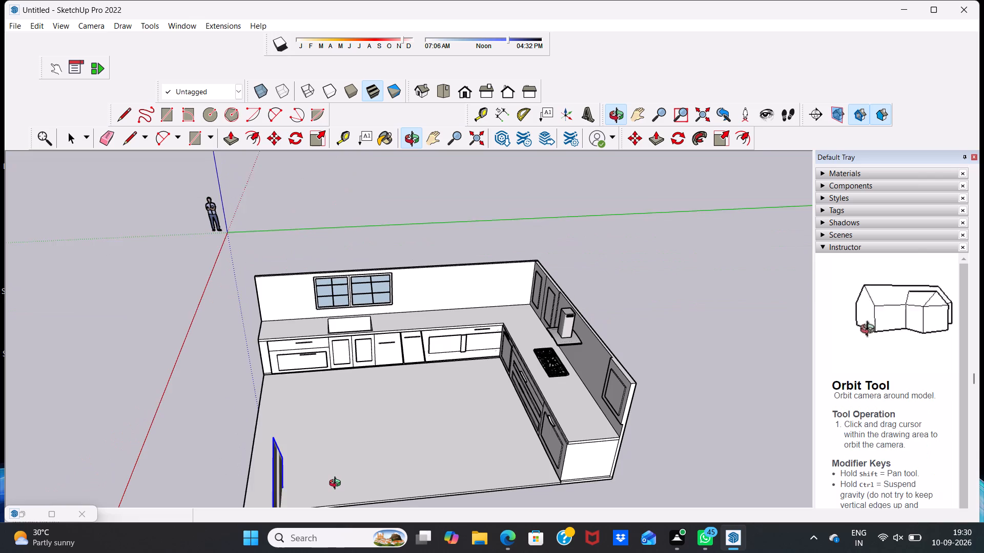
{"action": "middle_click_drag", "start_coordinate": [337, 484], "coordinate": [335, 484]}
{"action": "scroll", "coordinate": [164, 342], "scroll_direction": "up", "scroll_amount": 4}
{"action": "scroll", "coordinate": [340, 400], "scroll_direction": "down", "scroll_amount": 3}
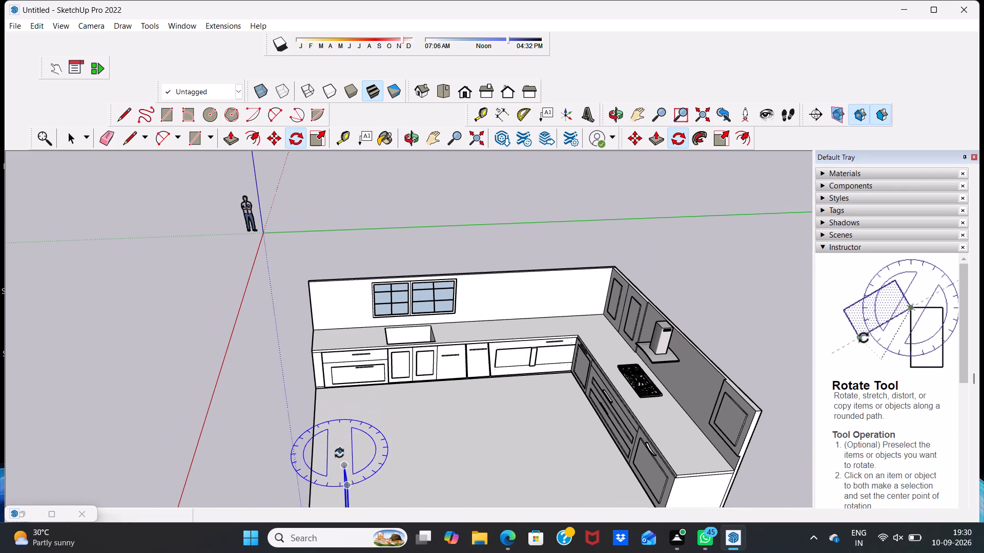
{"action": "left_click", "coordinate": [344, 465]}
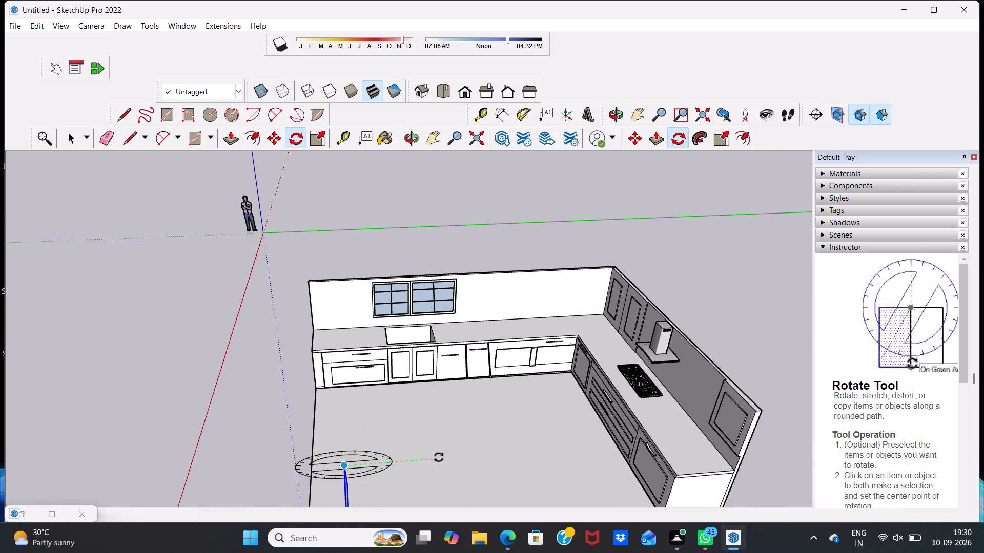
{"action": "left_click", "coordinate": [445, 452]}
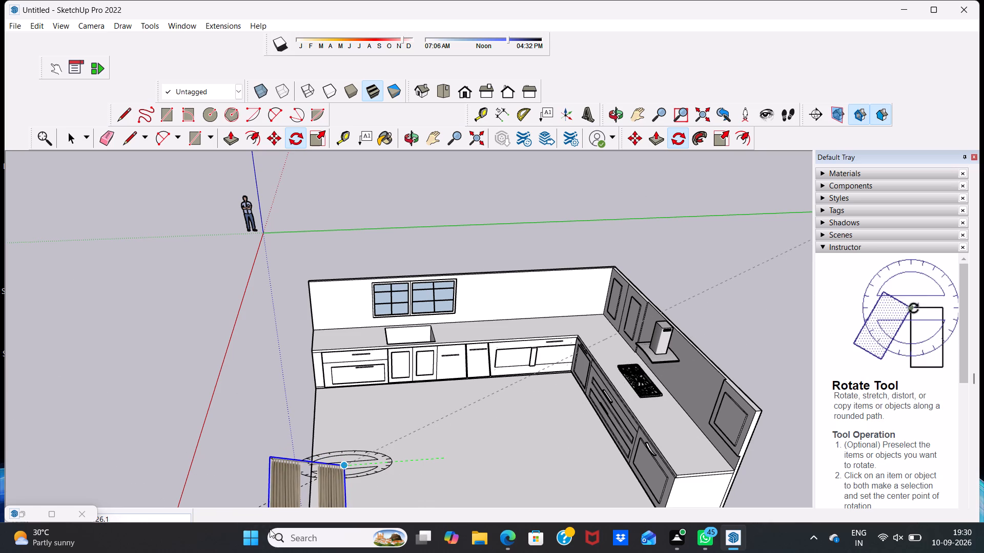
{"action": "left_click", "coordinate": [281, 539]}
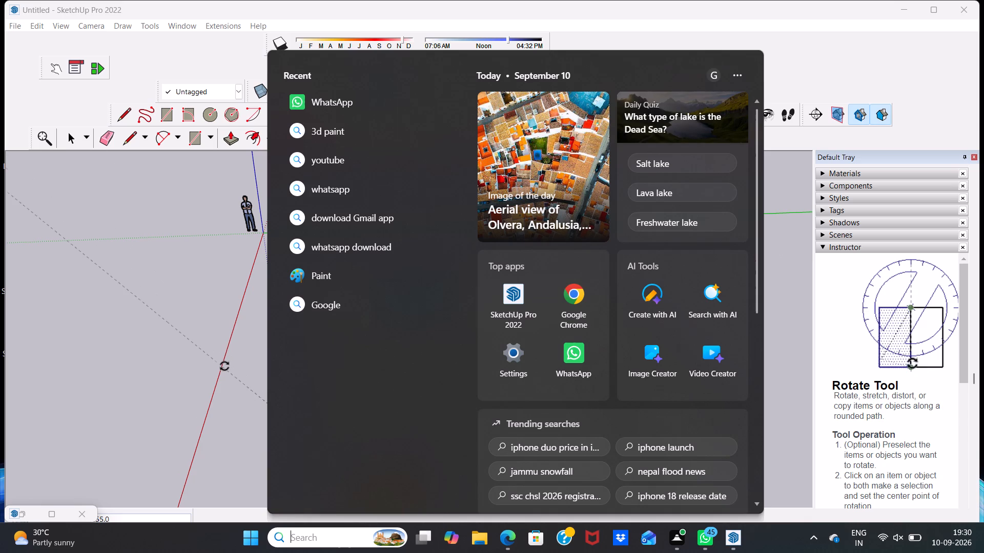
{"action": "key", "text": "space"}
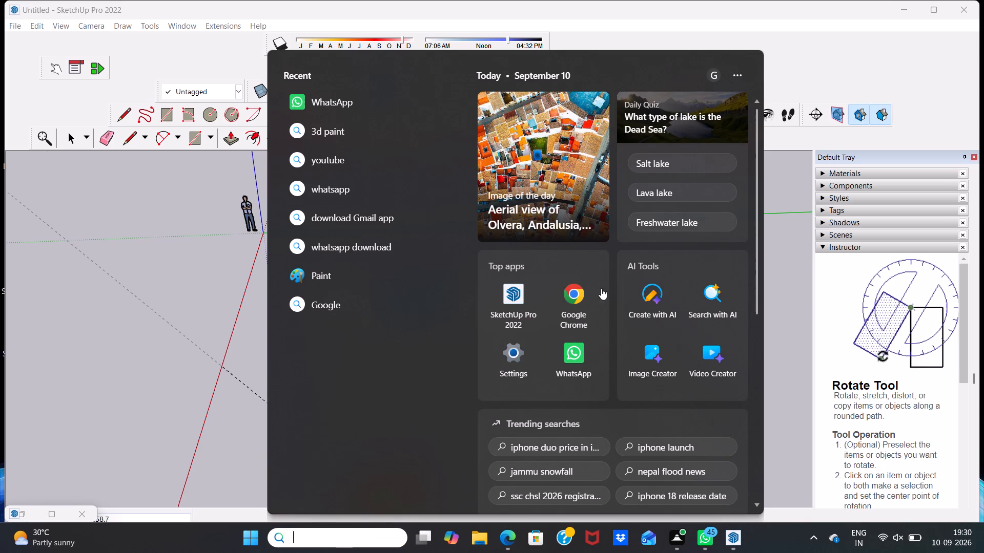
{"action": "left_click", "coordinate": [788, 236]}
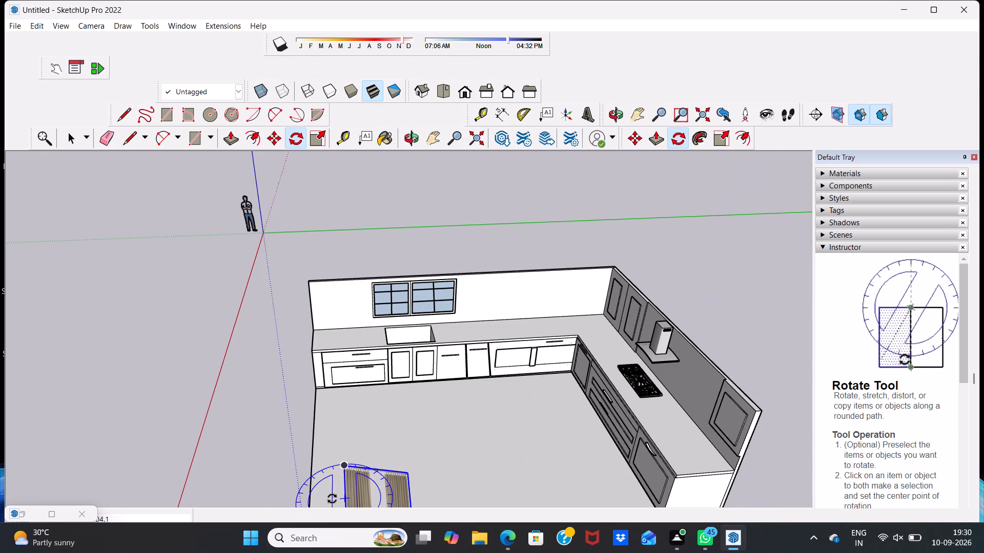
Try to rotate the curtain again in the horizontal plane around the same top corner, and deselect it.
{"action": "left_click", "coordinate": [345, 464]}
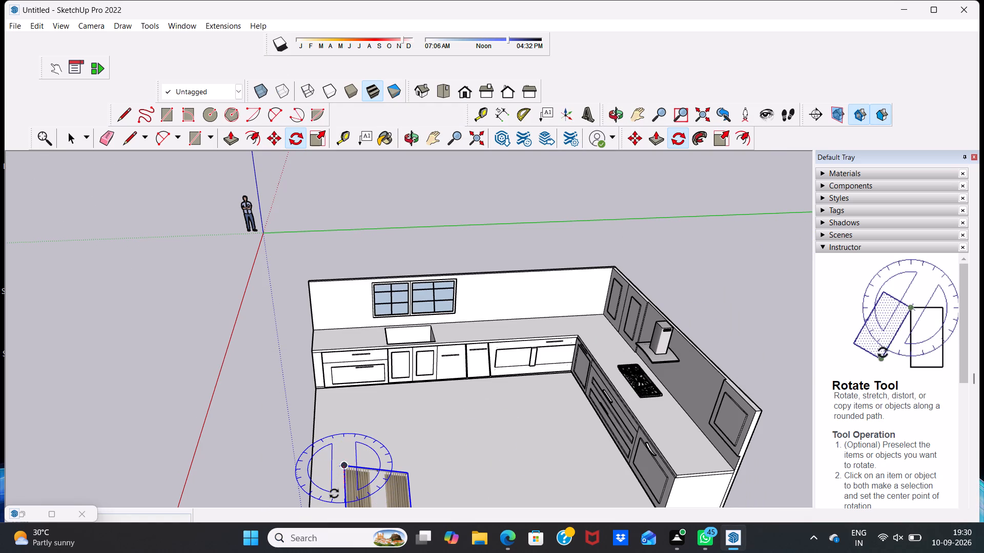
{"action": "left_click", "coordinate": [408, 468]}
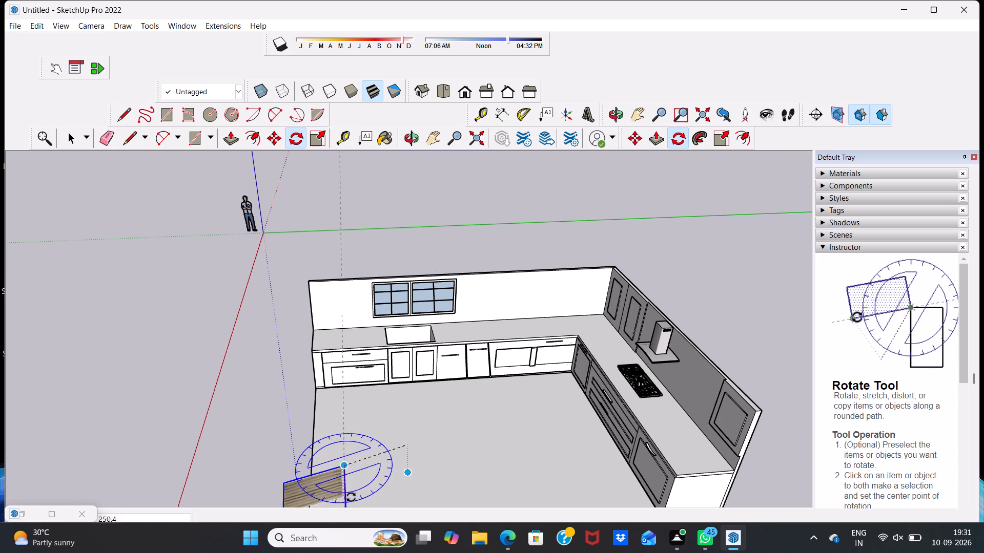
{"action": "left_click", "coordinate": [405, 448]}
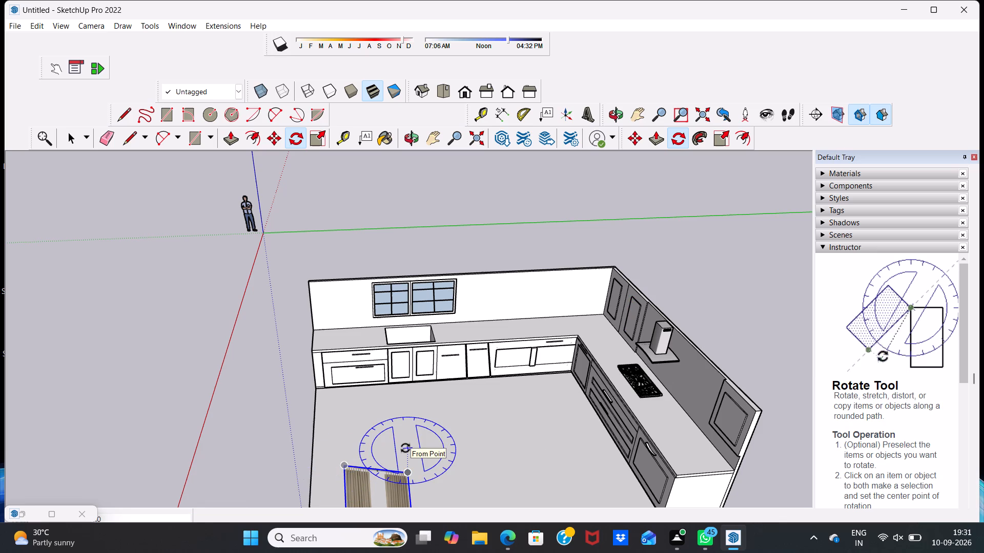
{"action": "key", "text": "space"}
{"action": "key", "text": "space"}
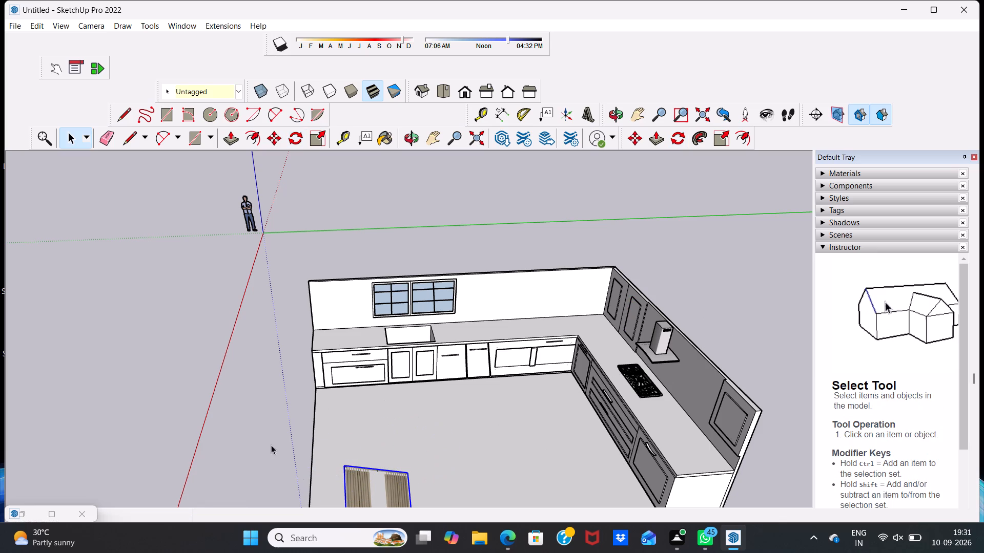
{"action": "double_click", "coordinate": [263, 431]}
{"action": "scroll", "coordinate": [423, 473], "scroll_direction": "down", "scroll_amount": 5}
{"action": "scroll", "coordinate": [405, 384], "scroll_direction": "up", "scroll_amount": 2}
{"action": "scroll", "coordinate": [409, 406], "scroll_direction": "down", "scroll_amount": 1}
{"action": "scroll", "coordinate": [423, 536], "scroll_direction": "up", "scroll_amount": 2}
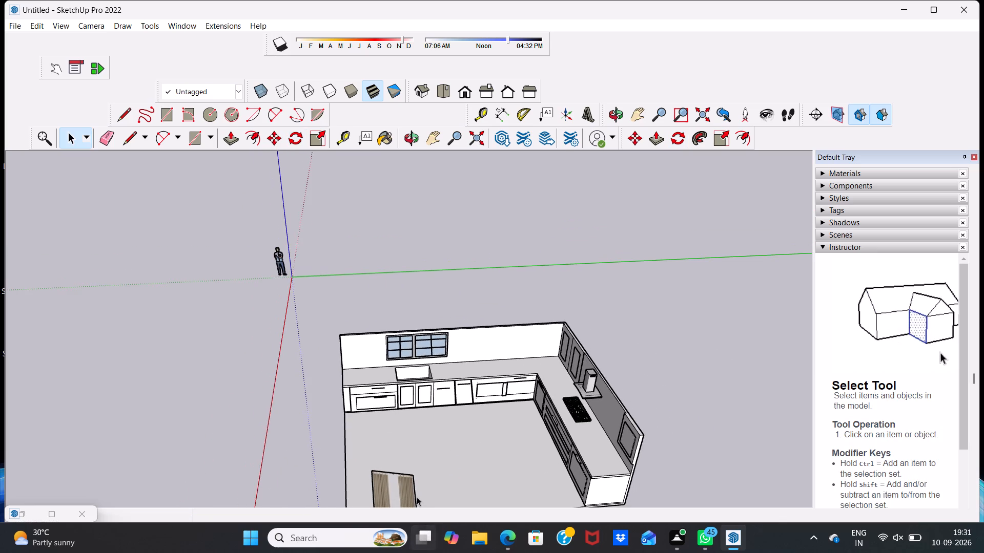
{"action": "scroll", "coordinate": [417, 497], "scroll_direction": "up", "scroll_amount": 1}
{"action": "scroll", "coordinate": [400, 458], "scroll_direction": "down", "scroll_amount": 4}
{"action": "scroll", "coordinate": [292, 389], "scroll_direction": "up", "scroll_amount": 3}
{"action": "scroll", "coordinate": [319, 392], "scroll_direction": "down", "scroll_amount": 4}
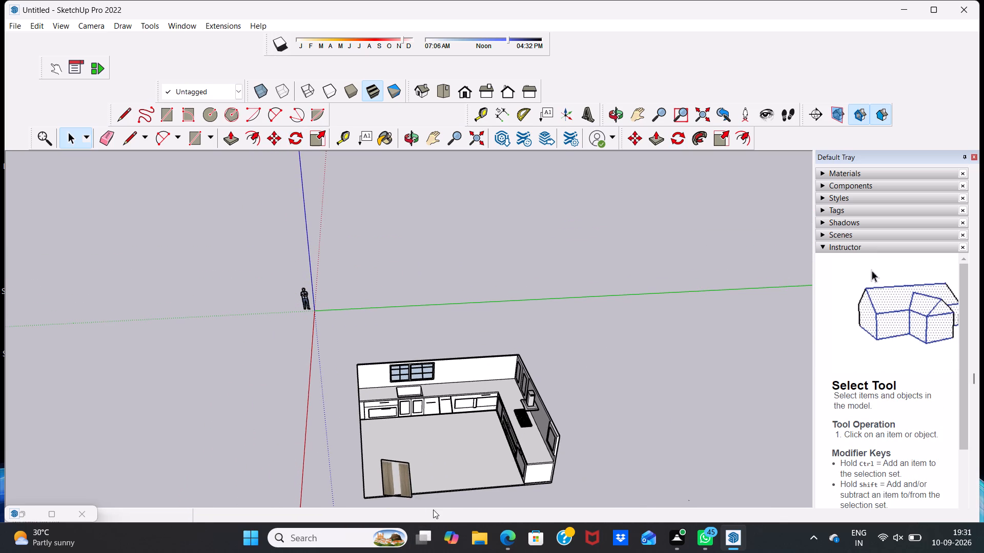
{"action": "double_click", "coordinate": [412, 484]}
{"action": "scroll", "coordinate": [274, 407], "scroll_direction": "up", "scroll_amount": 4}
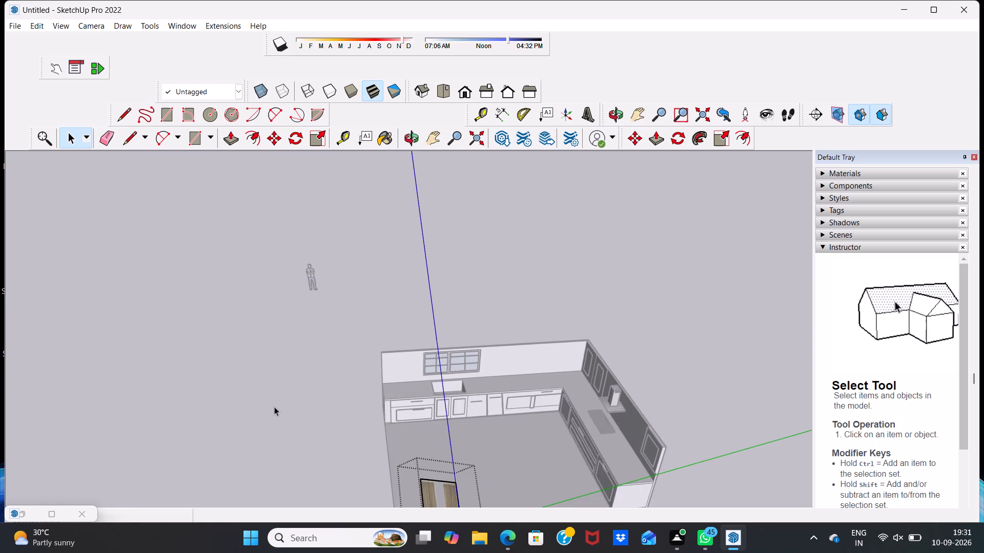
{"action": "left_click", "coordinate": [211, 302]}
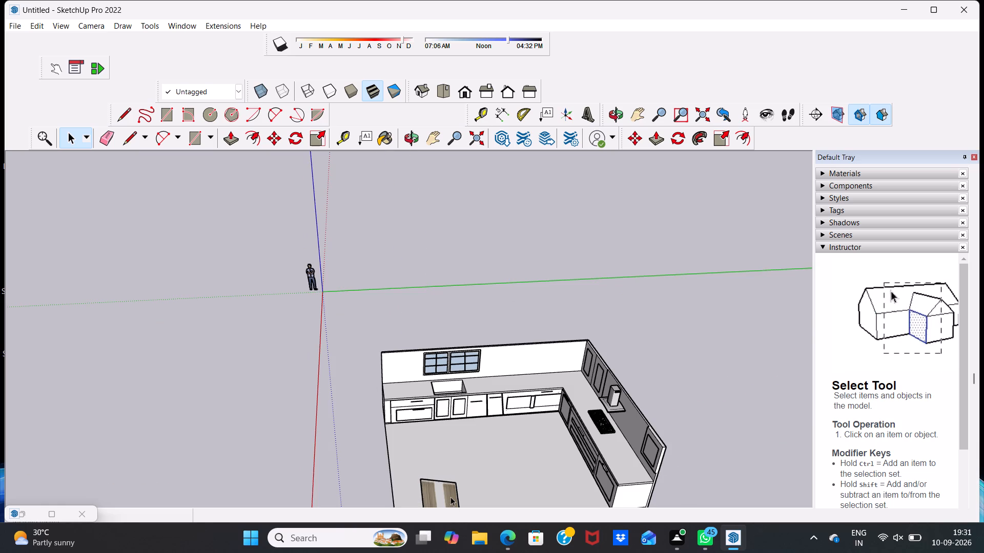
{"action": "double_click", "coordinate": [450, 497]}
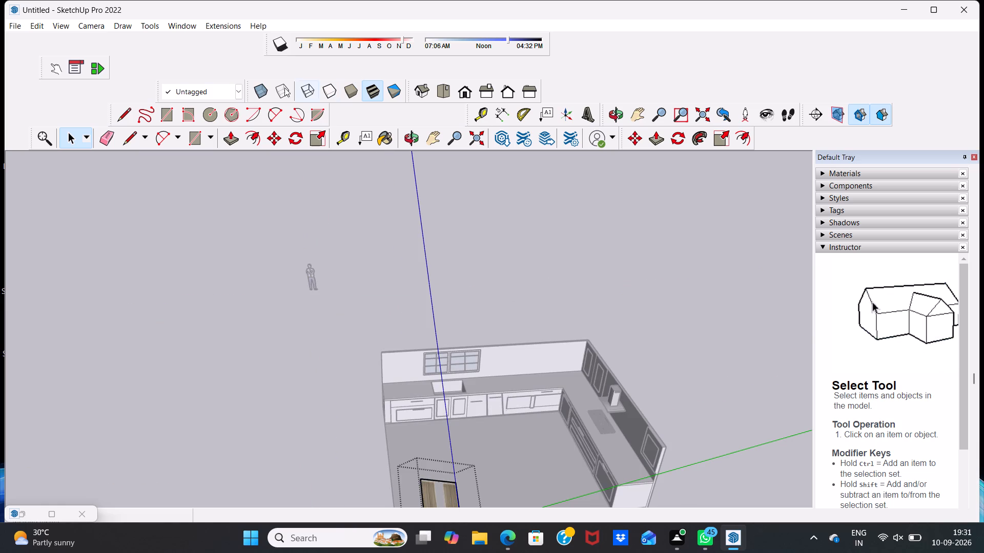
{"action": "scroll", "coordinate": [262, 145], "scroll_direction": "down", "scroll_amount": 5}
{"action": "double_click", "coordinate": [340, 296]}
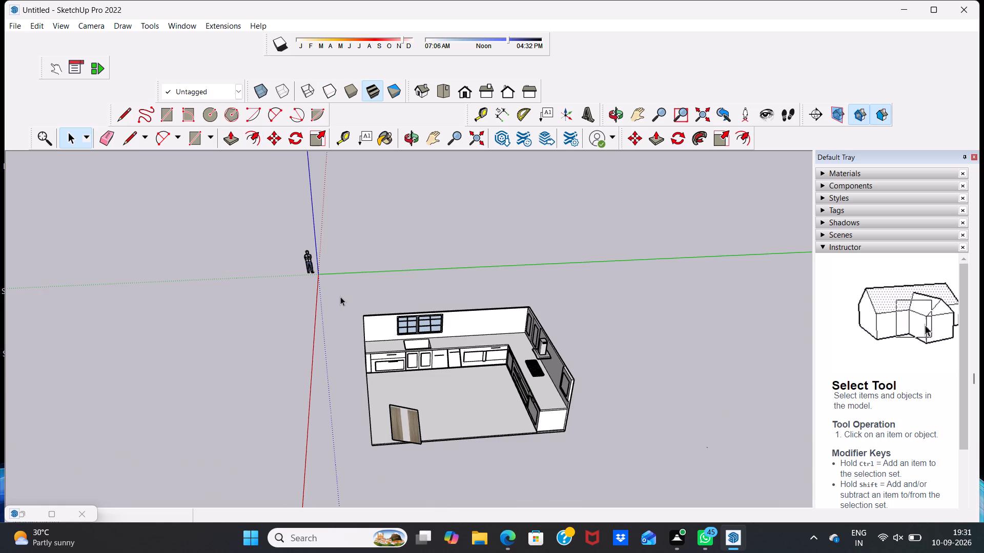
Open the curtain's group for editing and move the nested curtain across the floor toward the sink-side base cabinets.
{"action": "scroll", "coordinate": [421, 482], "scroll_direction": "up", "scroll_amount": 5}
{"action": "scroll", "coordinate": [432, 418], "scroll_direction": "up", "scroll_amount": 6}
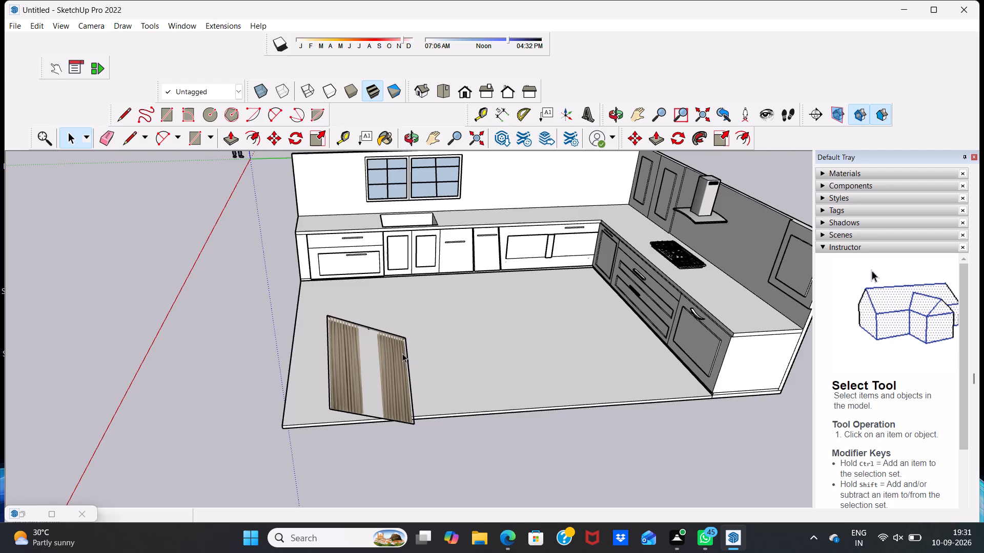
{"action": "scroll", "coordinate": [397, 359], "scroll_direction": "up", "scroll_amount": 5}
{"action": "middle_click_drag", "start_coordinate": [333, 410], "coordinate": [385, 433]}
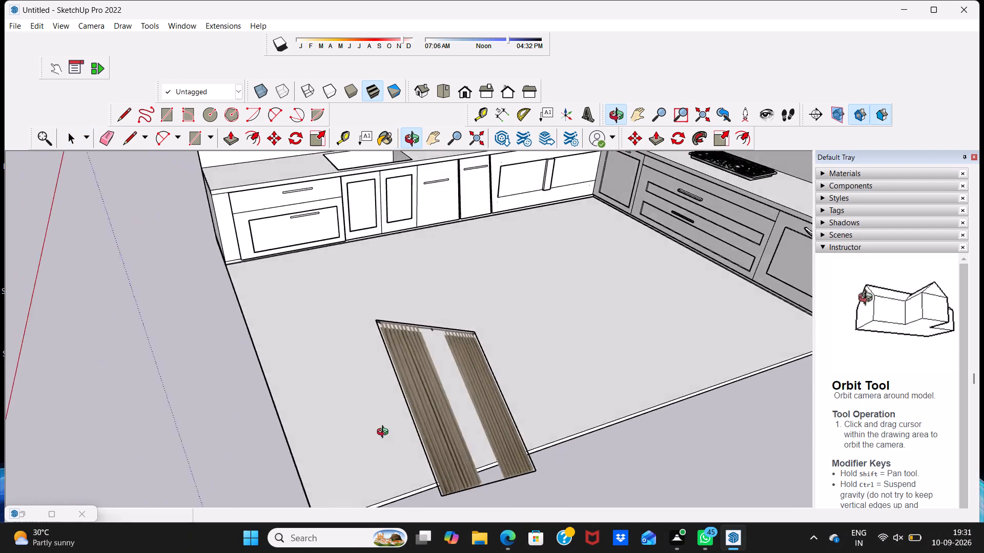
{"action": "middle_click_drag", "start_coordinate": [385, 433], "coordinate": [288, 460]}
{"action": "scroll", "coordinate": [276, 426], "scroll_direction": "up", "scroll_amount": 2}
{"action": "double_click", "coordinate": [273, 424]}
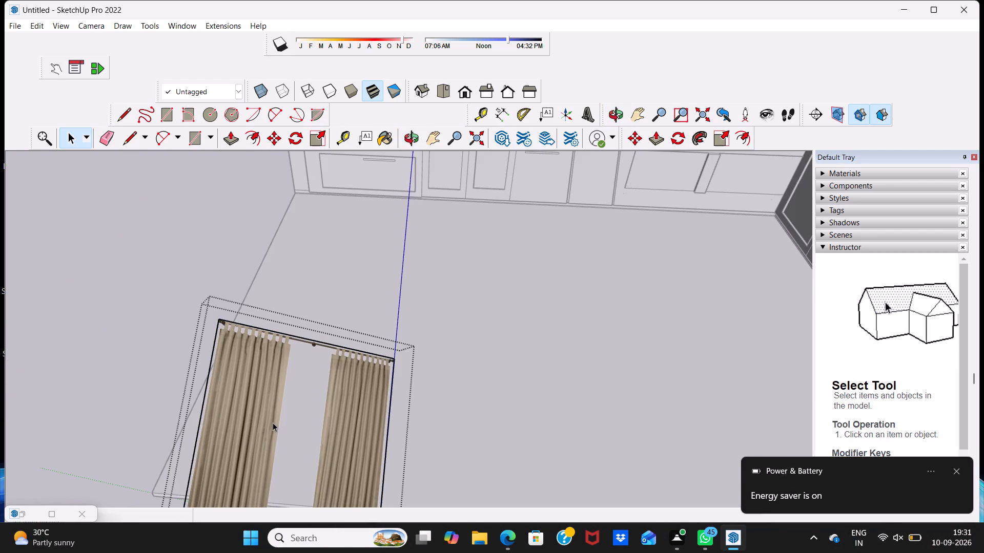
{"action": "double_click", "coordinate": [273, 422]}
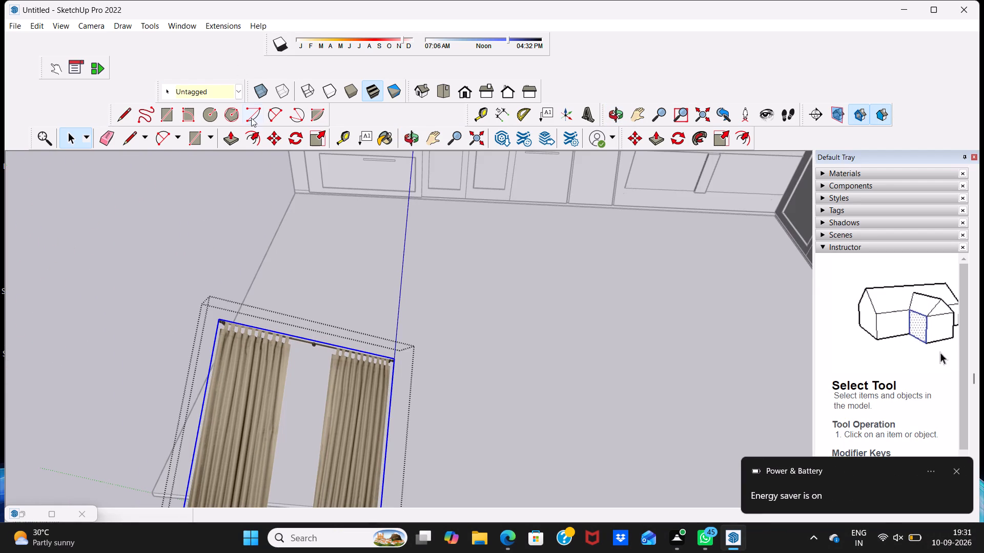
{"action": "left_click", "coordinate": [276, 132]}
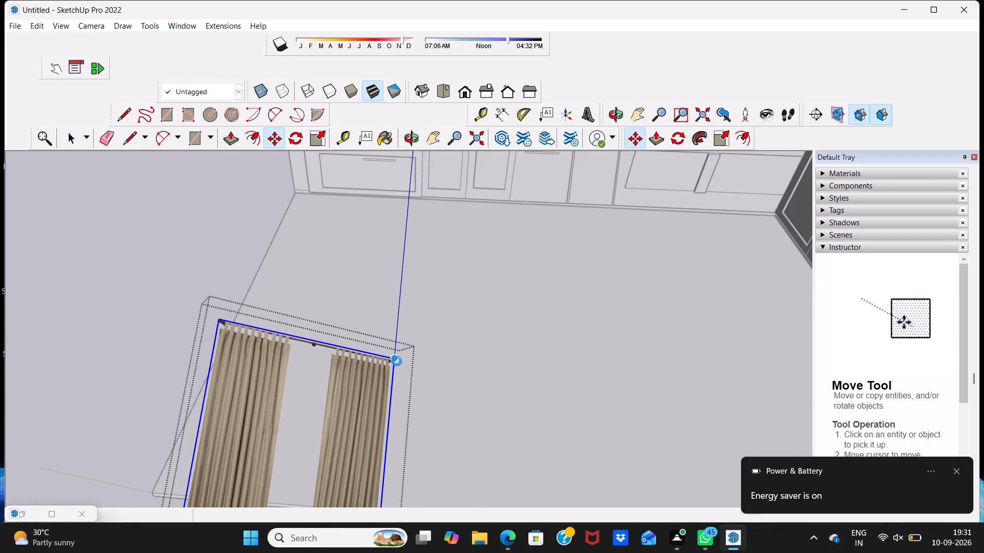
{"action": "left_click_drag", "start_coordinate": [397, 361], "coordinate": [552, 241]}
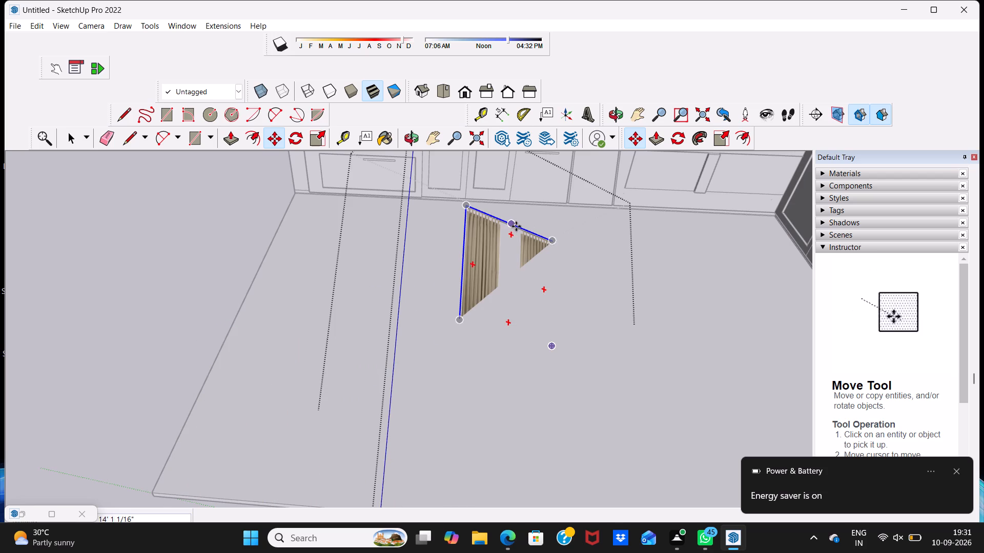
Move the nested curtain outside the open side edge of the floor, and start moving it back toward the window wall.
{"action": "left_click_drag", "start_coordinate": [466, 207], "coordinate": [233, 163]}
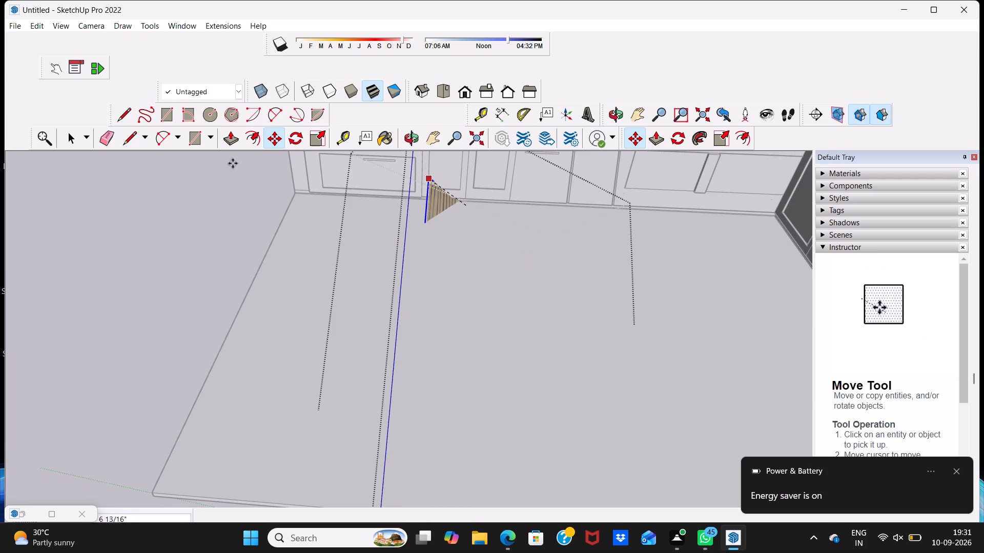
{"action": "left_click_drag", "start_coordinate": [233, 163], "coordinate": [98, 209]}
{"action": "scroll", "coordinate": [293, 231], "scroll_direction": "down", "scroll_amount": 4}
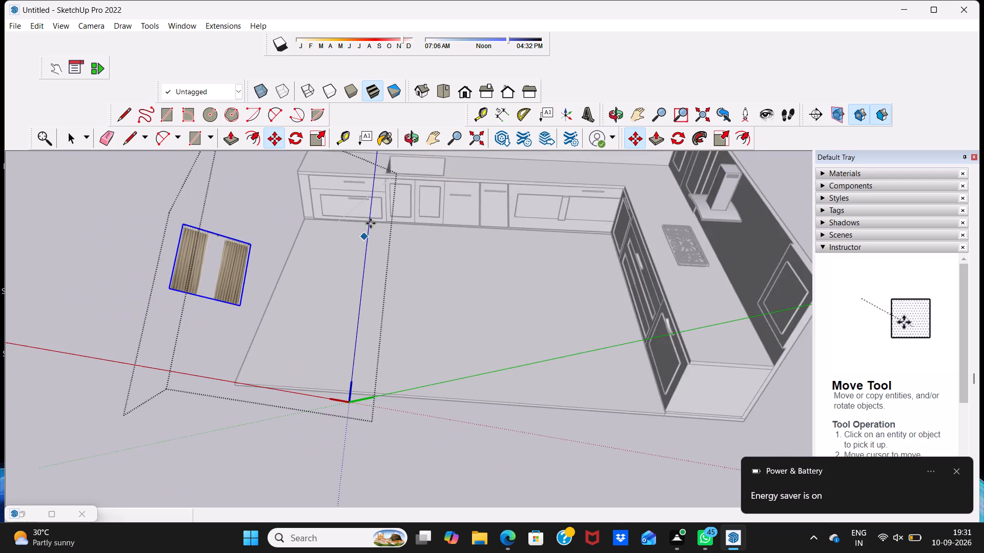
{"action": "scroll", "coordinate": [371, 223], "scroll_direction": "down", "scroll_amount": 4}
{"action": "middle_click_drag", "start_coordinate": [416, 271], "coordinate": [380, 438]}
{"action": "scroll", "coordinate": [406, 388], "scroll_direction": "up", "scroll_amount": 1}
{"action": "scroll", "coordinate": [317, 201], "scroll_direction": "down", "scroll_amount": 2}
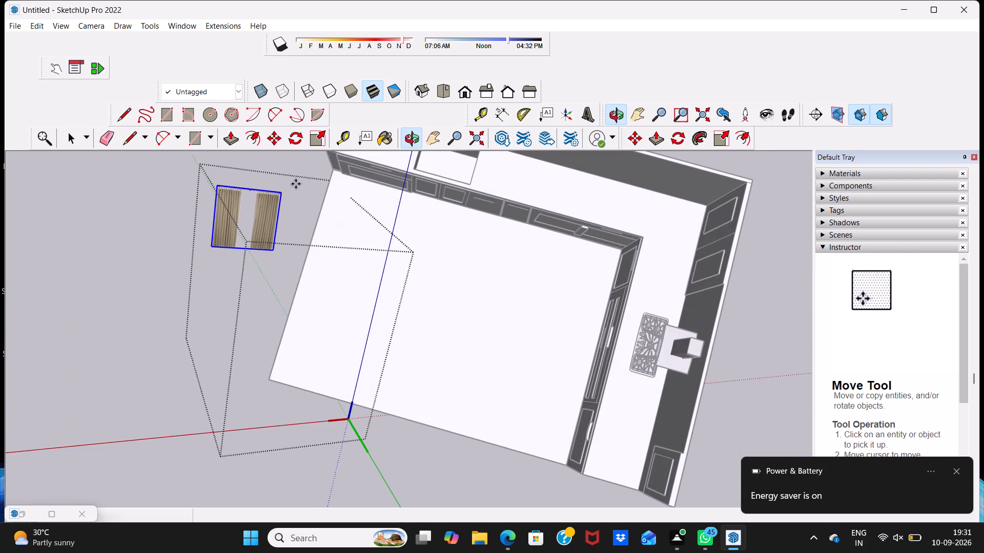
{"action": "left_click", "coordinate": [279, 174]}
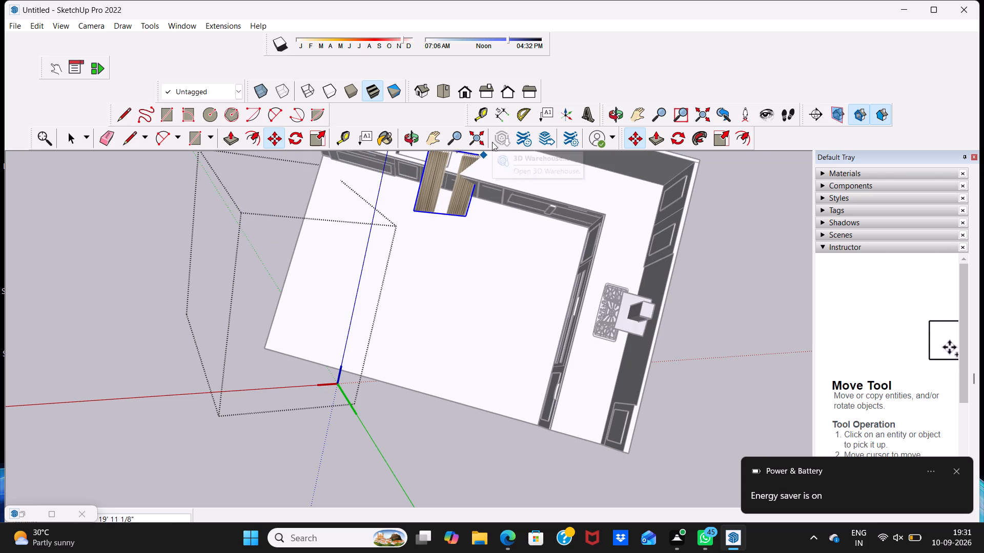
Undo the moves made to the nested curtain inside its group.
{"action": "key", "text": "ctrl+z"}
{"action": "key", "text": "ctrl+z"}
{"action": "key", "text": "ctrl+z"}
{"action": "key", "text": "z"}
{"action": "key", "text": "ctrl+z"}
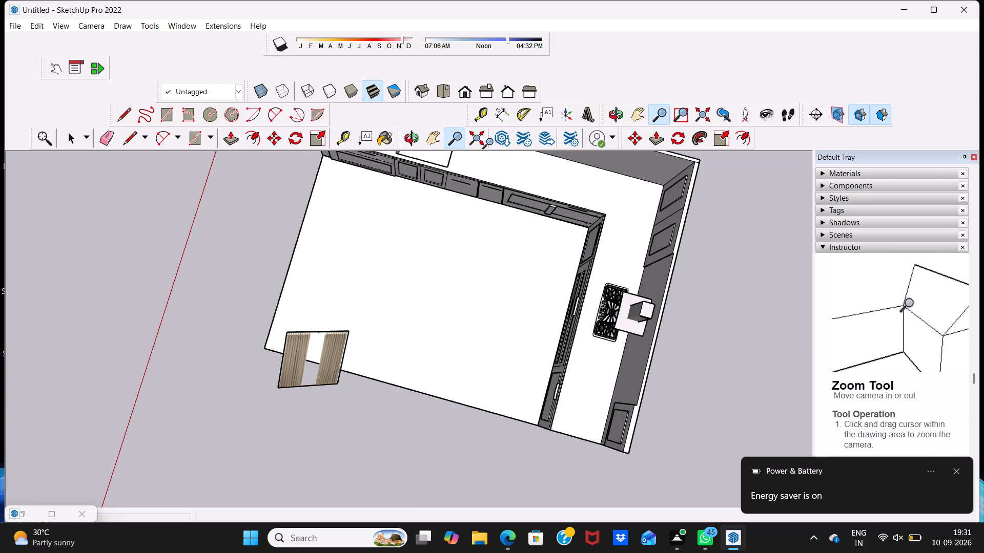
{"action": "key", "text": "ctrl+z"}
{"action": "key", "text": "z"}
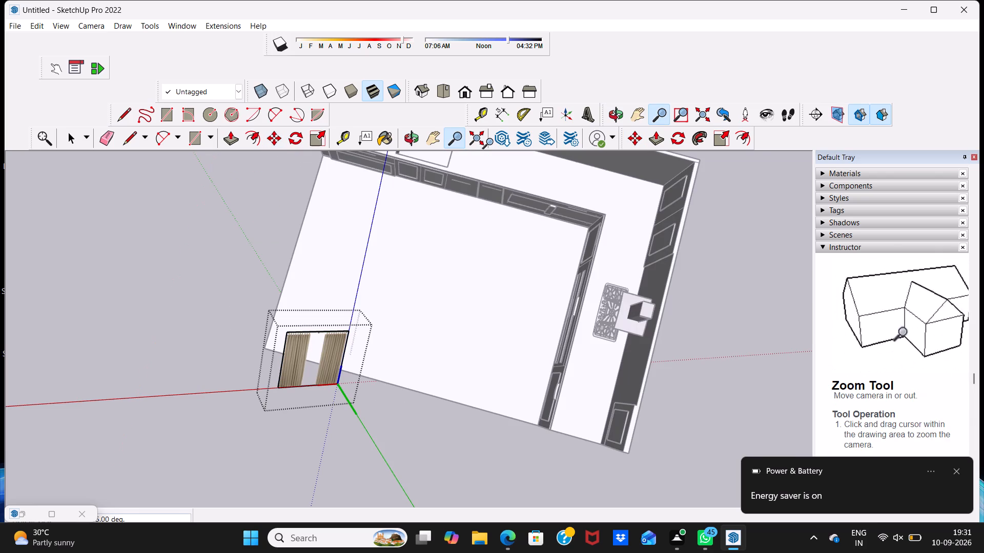
Undo the curtain's rotations, scaling and placement until the imported curtain is removed from the kitchen.
{"action": "key", "text": "ctrl+z"}
{"action": "key", "text": "ctrl+z"}
{"action": "key", "text": "ctrl+z"}
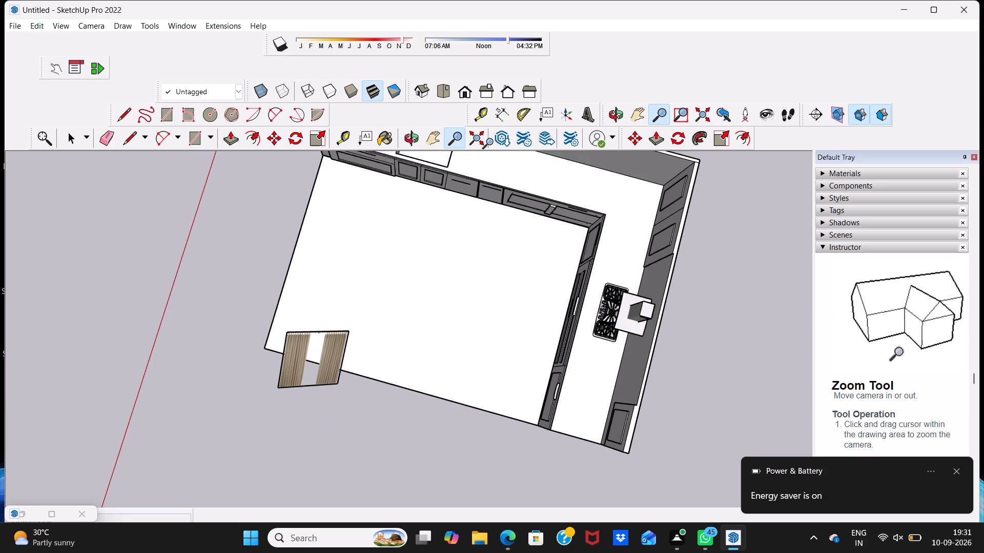
{"action": "key", "text": "ctrl+z"}
{"action": "key", "text": "ctrl+z"}
{"action": "key", "text": "ctrl+z"}
{"action": "type", "text": "zz"}
{"action": "key", "text": "ctrl+z"}
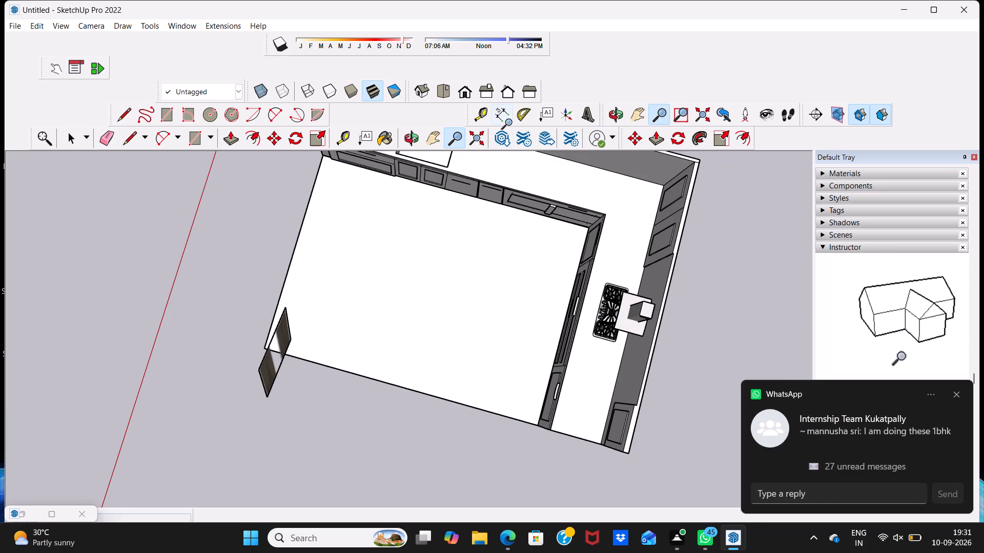
{"action": "key", "text": "ctrl+z"}
{"action": "key", "text": "ctrl+z"}
{"action": "key", "text": "ctrl+z"}
{"action": "key", "text": "ctrl+z"}
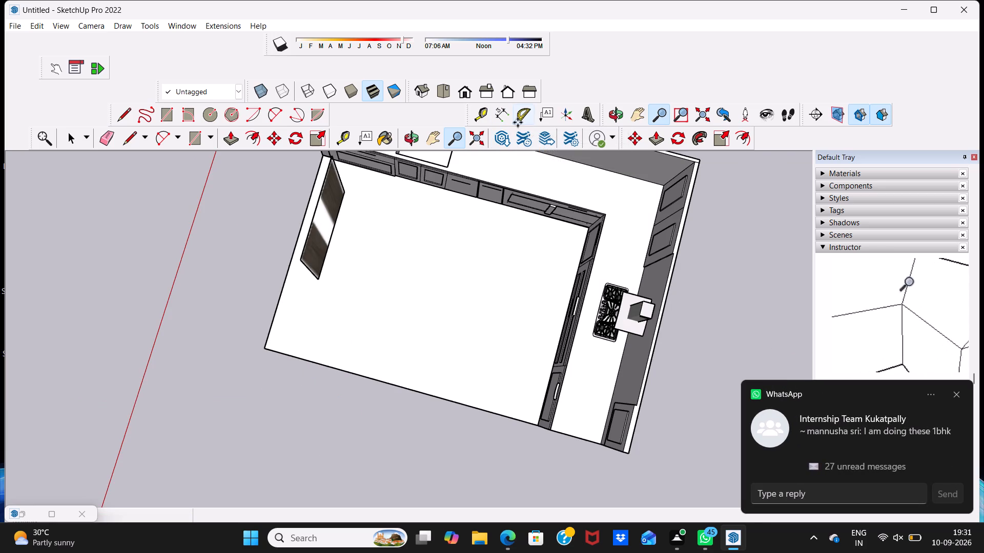
{"action": "key", "text": "ctrl+z"}
{"action": "key", "text": "ctrl+z"}
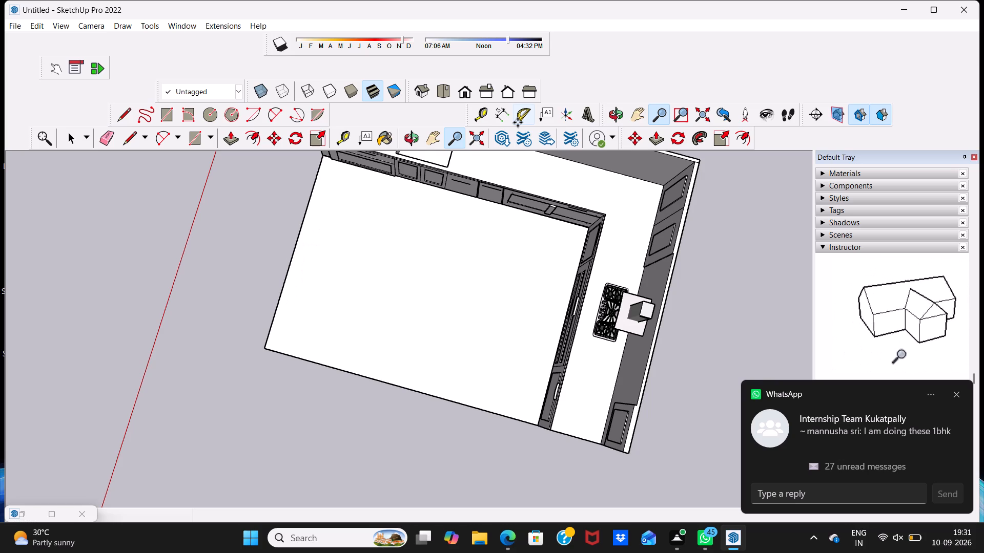
{"action": "scroll", "coordinate": [517, 121], "scroll_direction": "down", "scroll_amount": 6}
{"action": "scroll", "coordinate": [511, 169], "scroll_direction": "down", "scroll_amount": 4}
{"action": "key", "text": "space"}
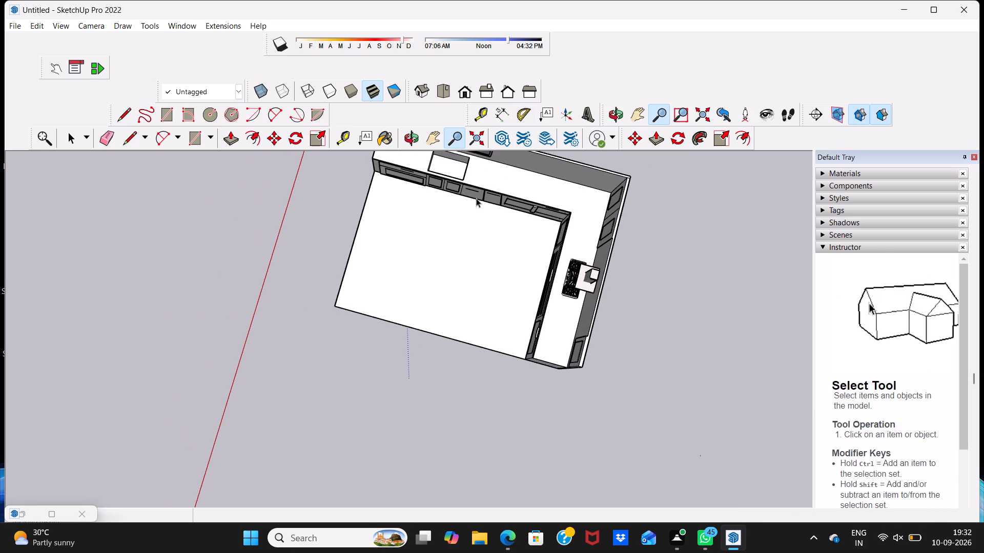
Examine the whole kitchen from above, from the front view, and from a raised angle facing the inner corner.
{"action": "scroll", "coordinate": [476, 209], "scroll_direction": "down", "scroll_amount": 1}
{"action": "middle_click_drag", "start_coordinate": [472, 217], "coordinate": [654, 144]}
{"action": "scroll", "coordinate": [445, 287], "scroll_direction": "down", "scroll_amount": 6}
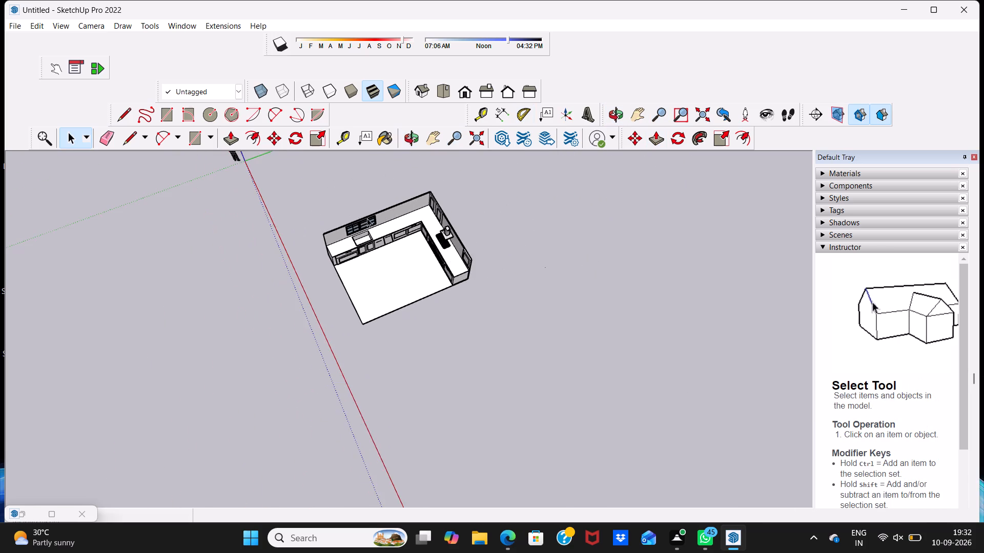
{"action": "scroll", "coordinate": [371, 211], "scroll_direction": "up", "scroll_amount": 7}
{"action": "scroll", "coordinate": [392, 213], "scroll_direction": "down", "scroll_amount": 4}
{"action": "middle_click_drag", "start_coordinate": [373, 289], "coordinate": [489, 165]}
{"action": "scroll", "coordinate": [490, 161], "scroll_direction": "up", "scroll_amount": 1}
{"action": "left_click", "coordinate": [462, 89]}
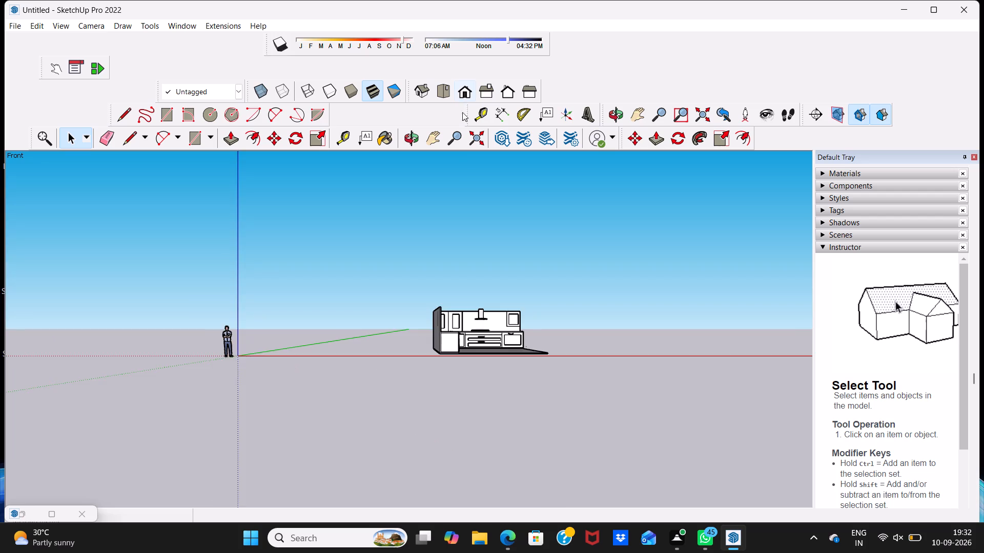
{"action": "scroll", "coordinate": [481, 235], "scroll_direction": "up", "scroll_amount": 6}
{"action": "middle_click_drag", "start_coordinate": [480, 366], "coordinate": [438, 392]}
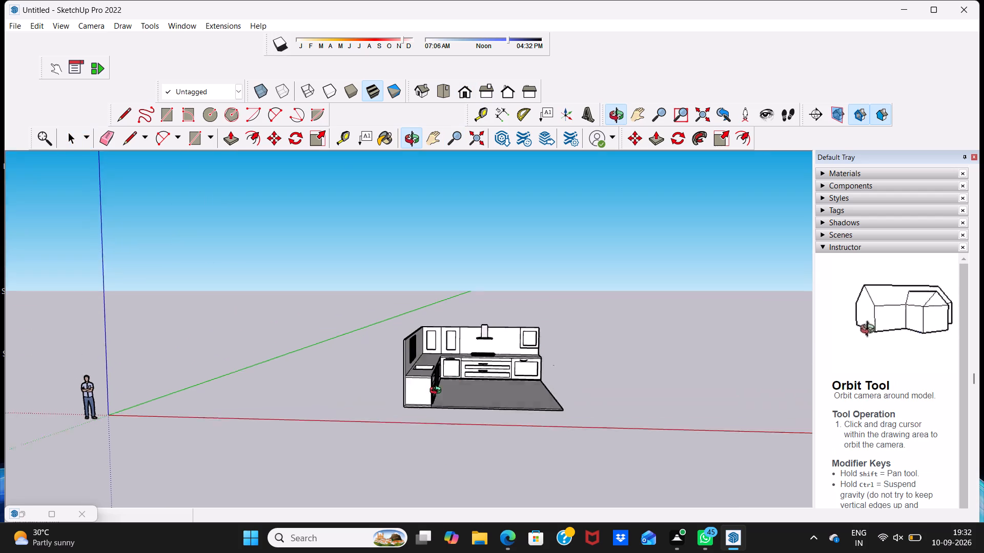
{"action": "middle_click_drag", "start_coordinate": [438, 392], "coordinate": [316, 466]}
{"action": "scroll", "coordinate": [316, 466], "scroll_direction": "up", "scroll_amount": 1}
{"action": "scroll", "coordinate": [542, 401], "scroll_direction": "up", "scroll_amount": 6}
{"action": "scroll", "coordinate": [461, 316], "scroll_direction": "up", "scroll_amount": 3}
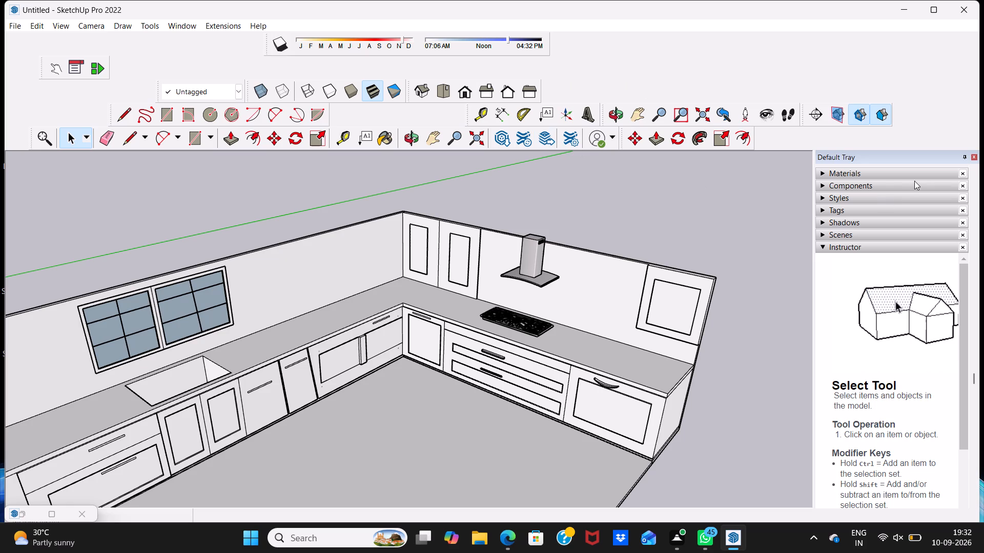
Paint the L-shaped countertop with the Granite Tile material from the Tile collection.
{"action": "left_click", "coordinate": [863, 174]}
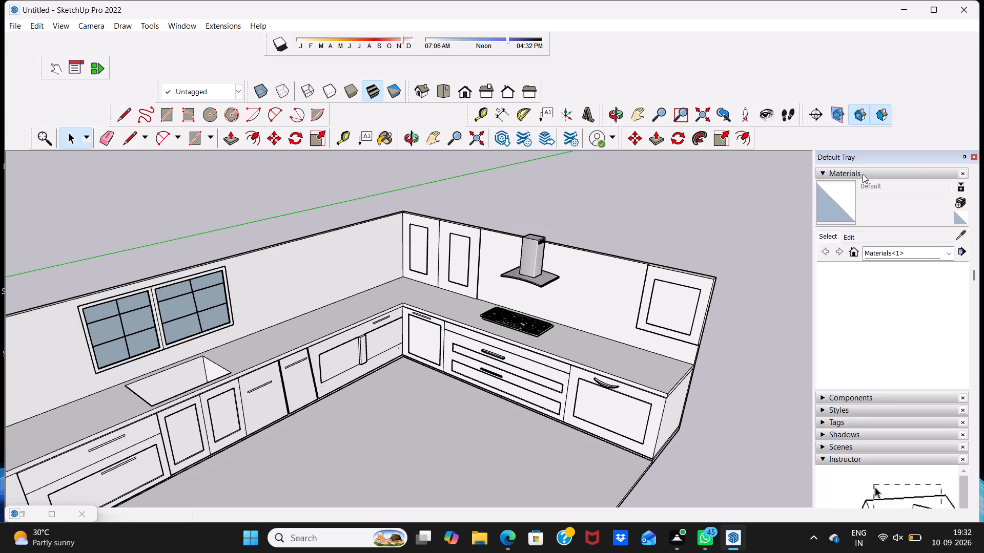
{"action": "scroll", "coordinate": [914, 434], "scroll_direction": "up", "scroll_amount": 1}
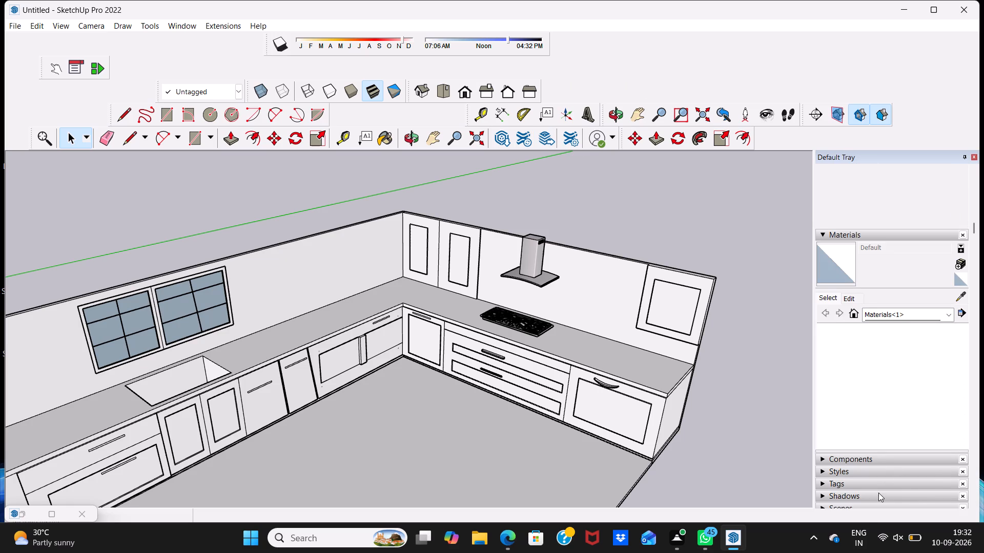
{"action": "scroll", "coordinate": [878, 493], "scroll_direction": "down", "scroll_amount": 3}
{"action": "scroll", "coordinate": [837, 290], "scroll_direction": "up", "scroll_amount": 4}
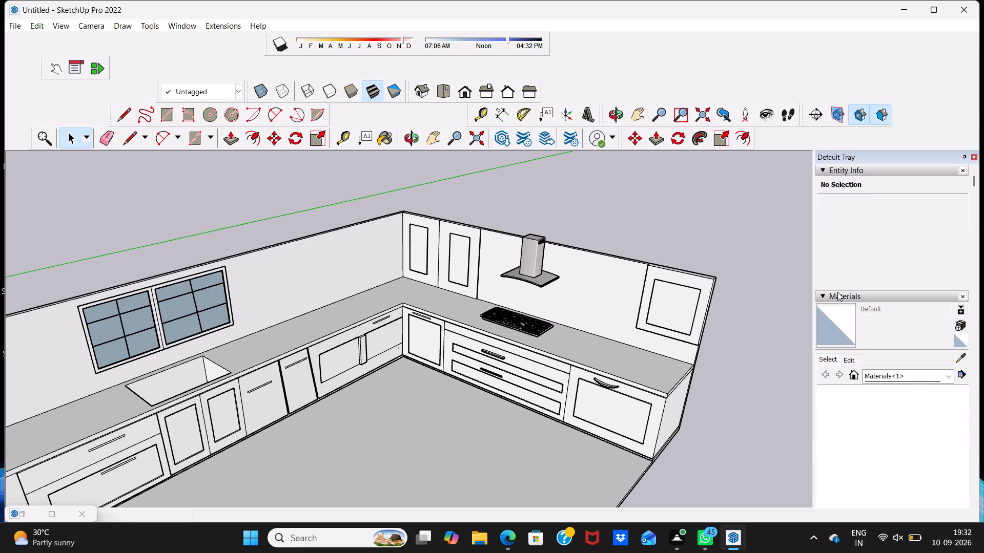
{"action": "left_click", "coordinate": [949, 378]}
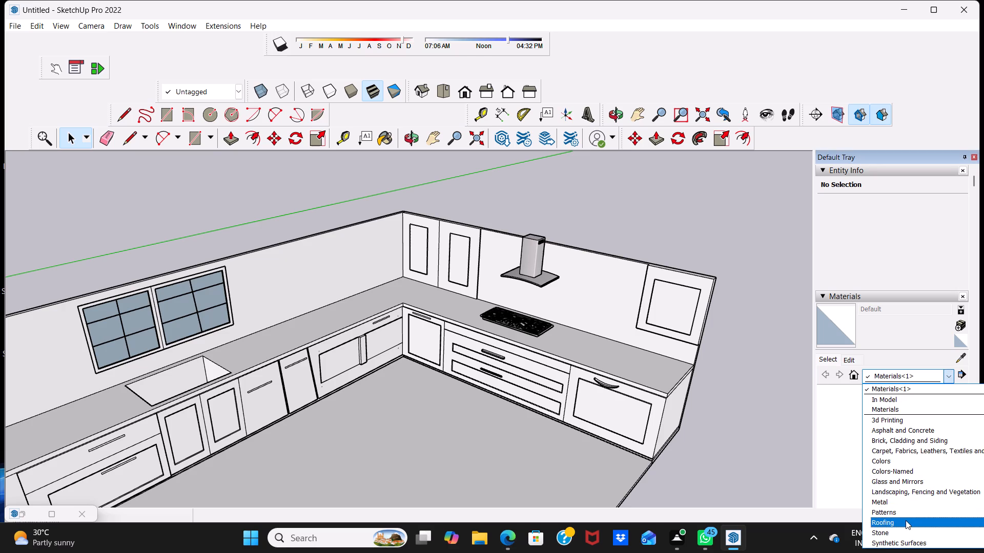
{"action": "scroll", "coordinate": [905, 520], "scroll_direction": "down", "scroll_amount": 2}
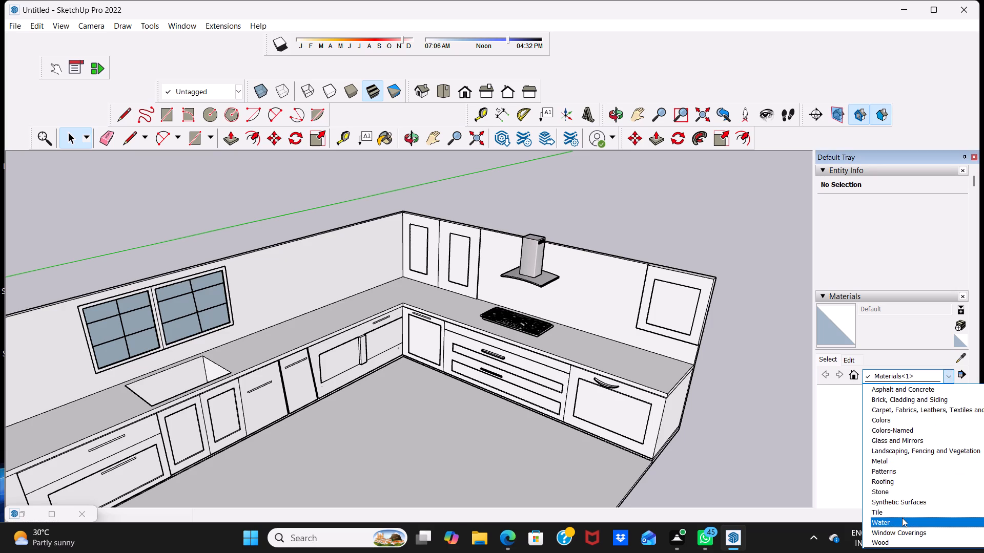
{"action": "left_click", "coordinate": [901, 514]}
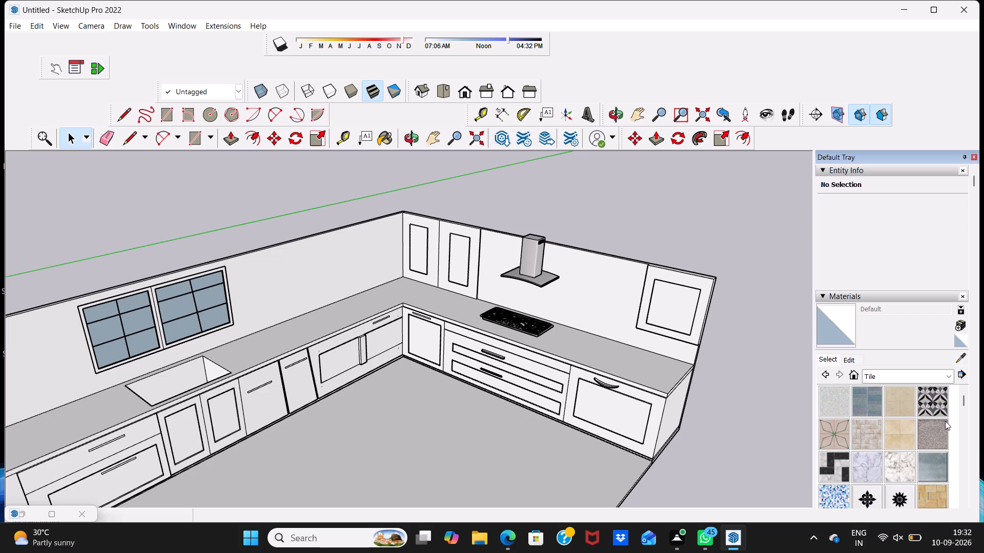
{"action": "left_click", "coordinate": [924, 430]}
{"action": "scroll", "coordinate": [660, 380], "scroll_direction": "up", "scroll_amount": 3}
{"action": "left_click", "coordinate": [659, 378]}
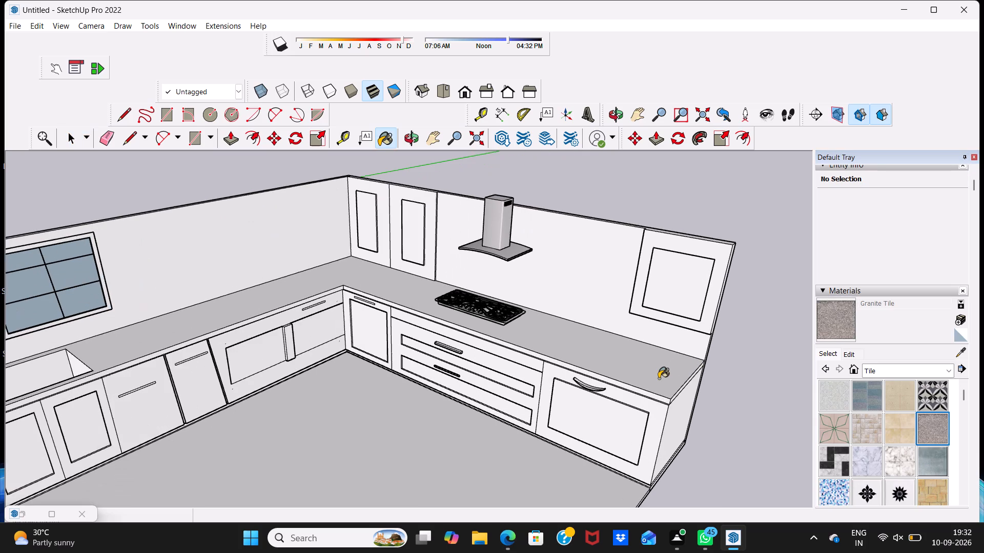
Examine the painted countertop's tile pattern from several angles and up close around the hob.
{"action": "scroll", "coordinate": [660, 375], "scroll_direction": "up", "scroll_amount": 6}
{"action": "scroll", "coordinate": [660, 375], "scroll_direction": "down", "scroll_amount": 4}
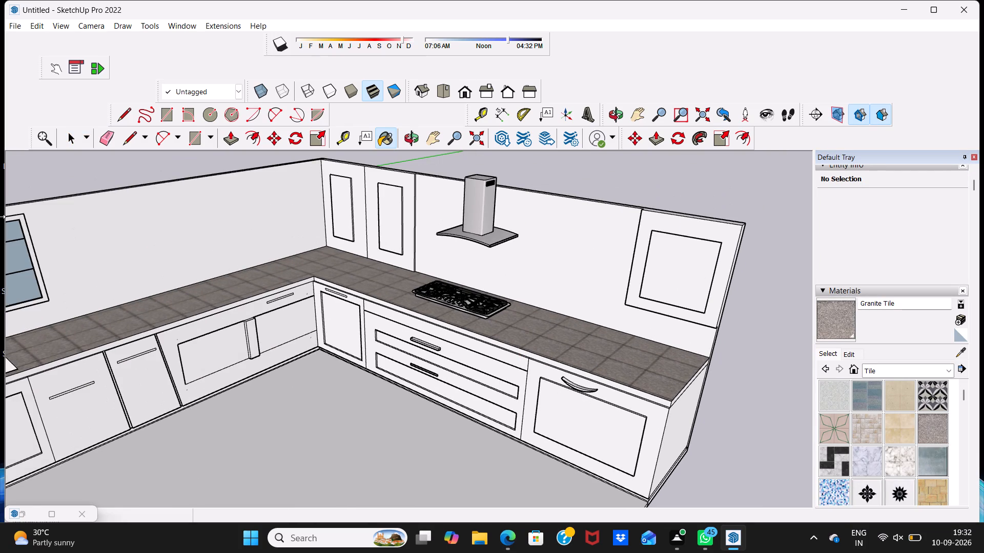
{"action": "scroll", "coordinate": [0, 221], "scroll_direction": "down", "scroll_amount": 4}
{"action": "scroll", "coordinate": [64, 288], "scroll_direction": "down", "scroll_amount": 20}
{"action": "scroll", "coordinate": [64, 288], "scroll_direction": "down", "scroll_amount": 4}
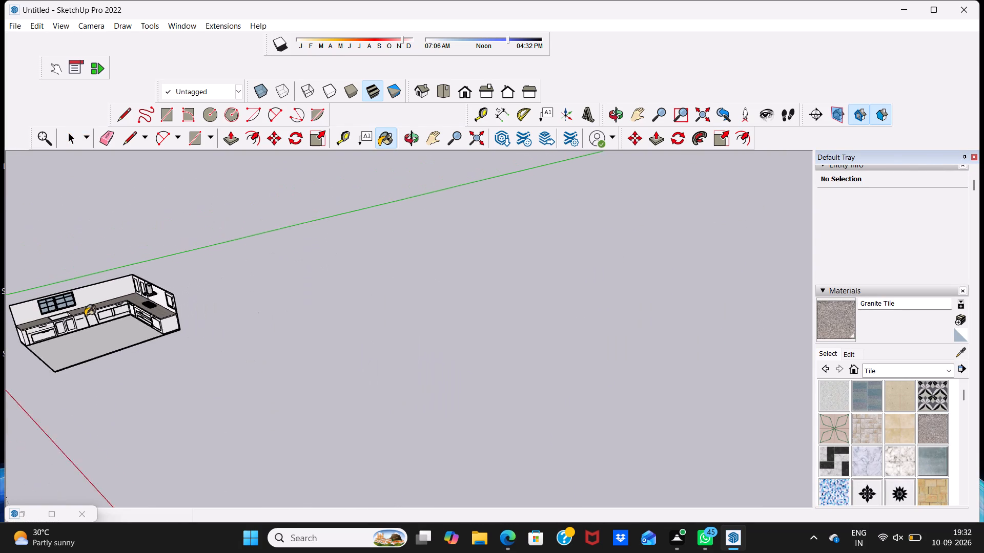
{"action": "scroll", "coordinate": [68, 318], "scroll_direction": "up", "scroll_amount": 13}
{"action": "scroll", "coordinate": [75, 295], "scroll_direction": "down", "scroll_amount": 3}
{"action": "middle_click_drag", "start_coordinate": [75, 295], "coordinate": [114, 483]}
{"action": "scroll", "coordinate": [135, 400], "scroll_direction": "up", "scroll_amount": 5}
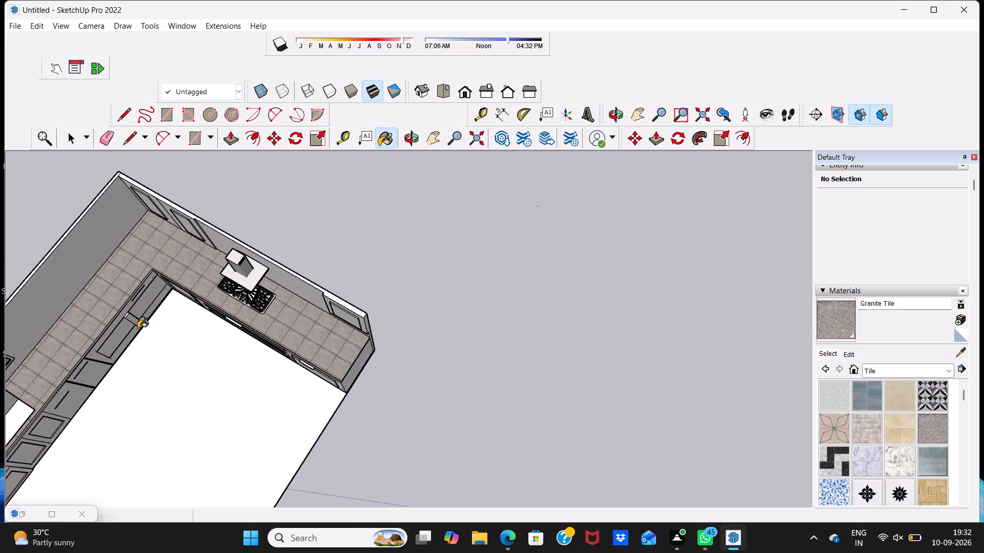
{"action": "scroll", "coordinate": [155, 255], "scroll_direction": "up", "scroll_amount": 16}
{"action": "scroll", "coordinate": [173, 262], "scroll_direction": "down", "scroll_amount": 4}
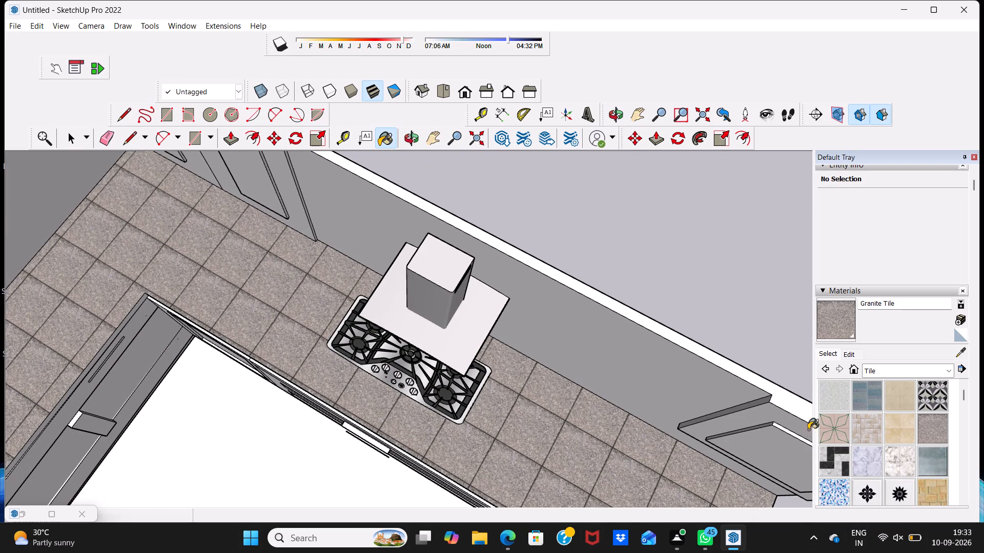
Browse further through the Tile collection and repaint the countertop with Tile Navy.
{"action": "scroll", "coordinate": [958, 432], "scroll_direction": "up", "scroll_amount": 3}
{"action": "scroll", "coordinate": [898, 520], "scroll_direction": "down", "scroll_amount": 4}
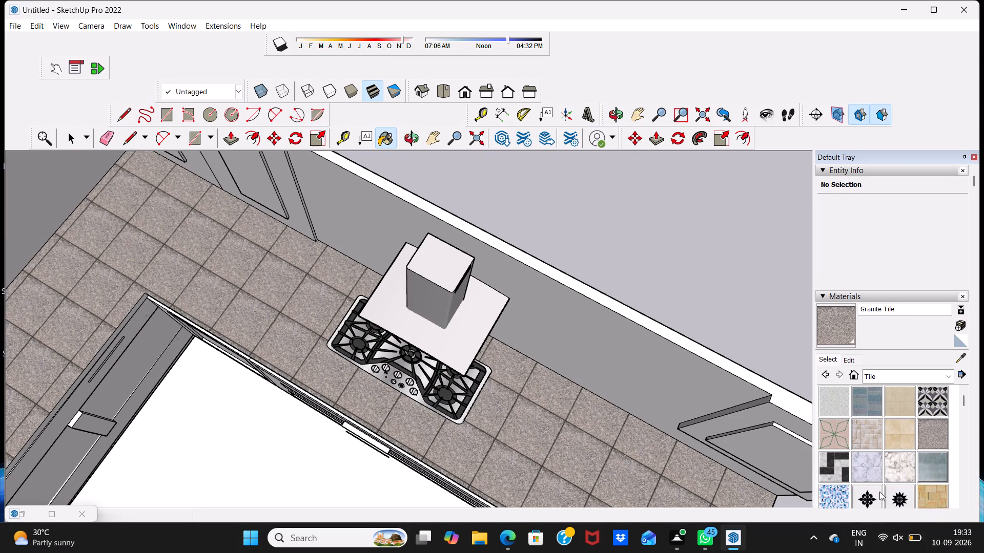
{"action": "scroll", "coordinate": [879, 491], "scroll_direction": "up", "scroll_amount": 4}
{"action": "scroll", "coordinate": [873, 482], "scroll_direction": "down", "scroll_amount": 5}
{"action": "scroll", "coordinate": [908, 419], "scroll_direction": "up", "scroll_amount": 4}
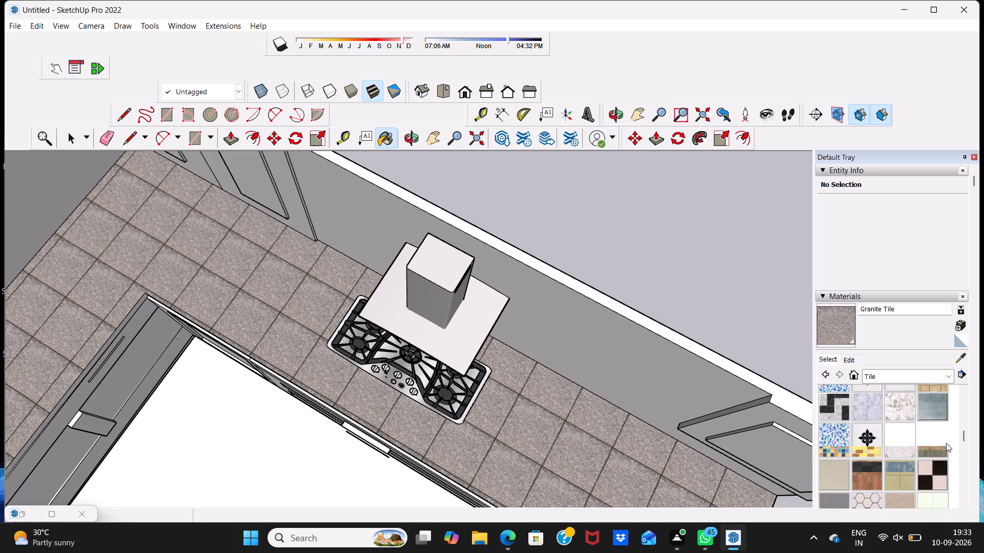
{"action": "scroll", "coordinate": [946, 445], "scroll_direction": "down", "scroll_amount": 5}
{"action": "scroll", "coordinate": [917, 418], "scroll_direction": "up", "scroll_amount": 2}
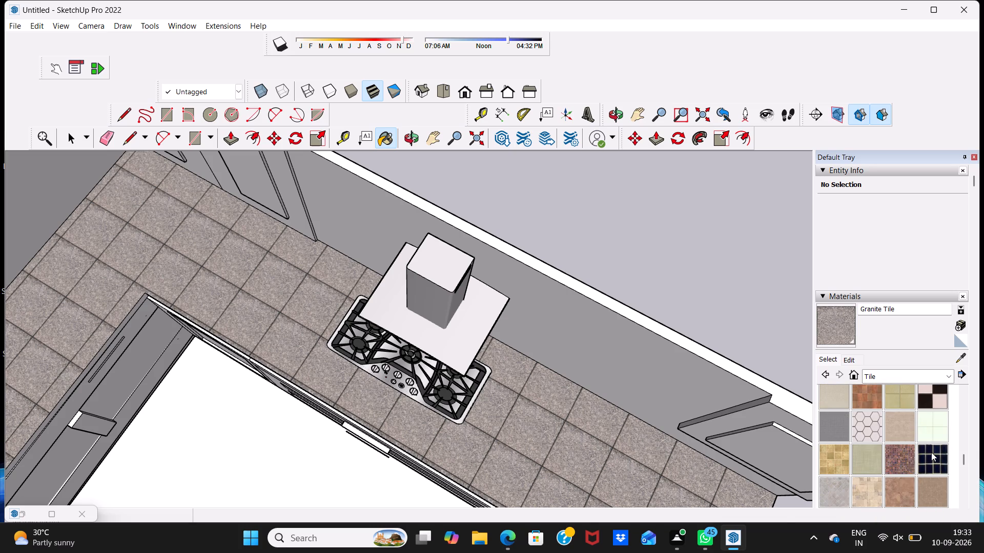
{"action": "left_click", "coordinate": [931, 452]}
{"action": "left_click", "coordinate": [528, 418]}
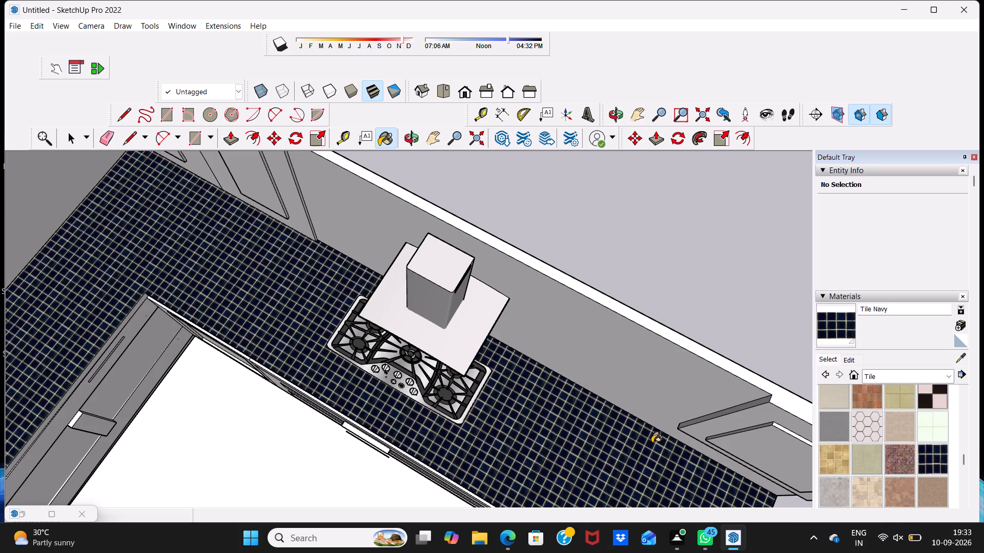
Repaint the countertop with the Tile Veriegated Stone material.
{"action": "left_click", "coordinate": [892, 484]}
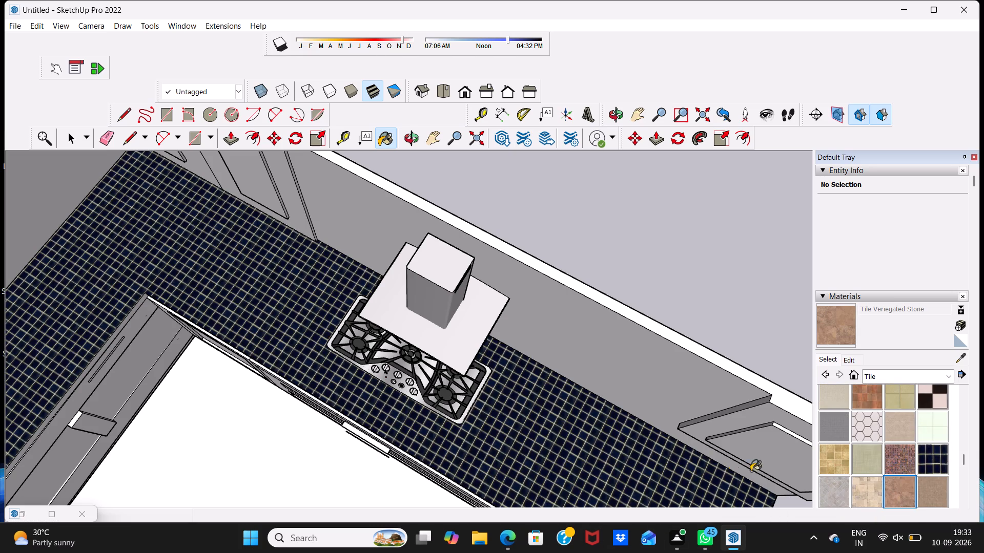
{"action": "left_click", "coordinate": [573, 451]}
Examine the stone-coloured countertop along both the sink and hob runs from different angles.
{"action": "scroll", "coordinate": [590, 407], "scroll_direction": "down", "scroll_amount": 4}
{"action": "scroll", "coordinate": [526, 319], "scroll_direction": "down", "scroll_amount": 5}
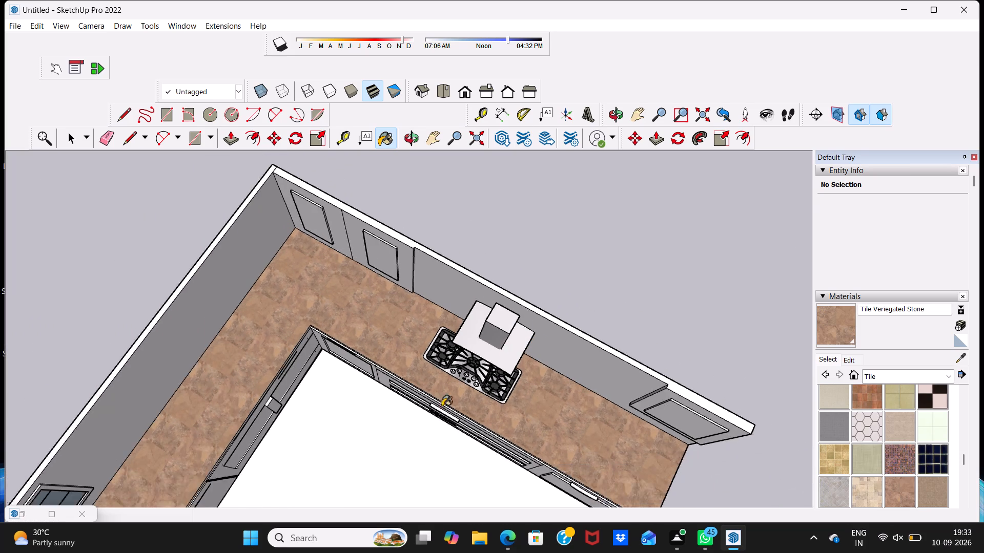
{"action": "scroll", "coordinate": [384, 371], "scroll_direction": "down", "scroll_amount": 4}
{"action": "middle_click_drag", "start_coordinate": [384, 385], "coordinate": [308, 268]}
{"action": "scroll", "coordinate": [302, 283], "scroll_direction": "up", "scroll_amount": 2}
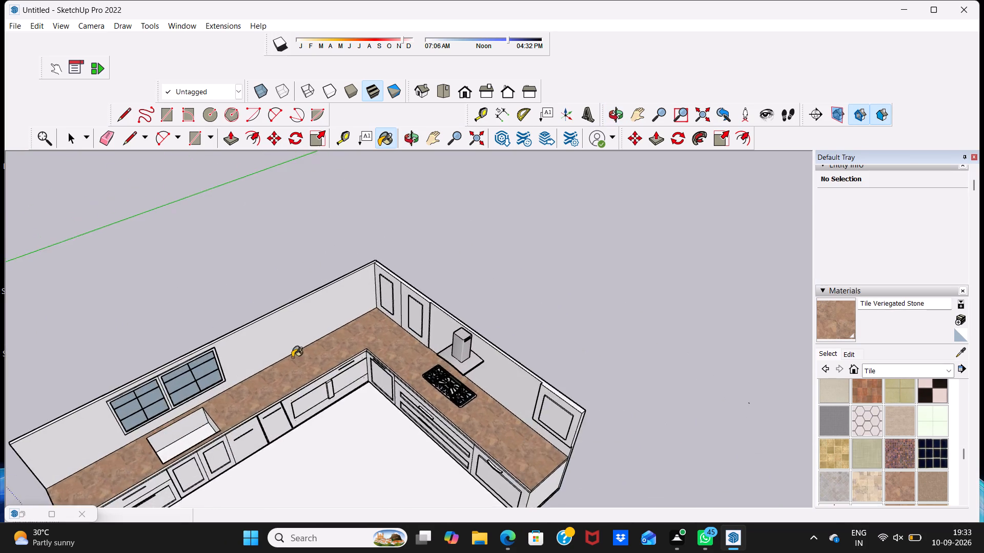
{"action": "scroll", "coordinate": [292, 357], "scroll_direction": "up", "scroll_amount": 2}
{"action": "scroll", "coordinate": [284, 405], "scroll_direction": "up", "scroll_amount": 19}
{"action": "middle_click_drag", "start_coordinate": [260, 347], "coordinate": [275, 440]}
{"action": "scroll", "coordinate": [275, 440], "scroll_direction": "up", "scroll_amount": 1}
{"action": "scroll", "coordinate": [290, 316], "scroll_direction": "down", "scroll_amount": 18}
{"action": "scroll", "coordinate": [415, 308], "scroll_direction": "down", "scroll_amount": 4}
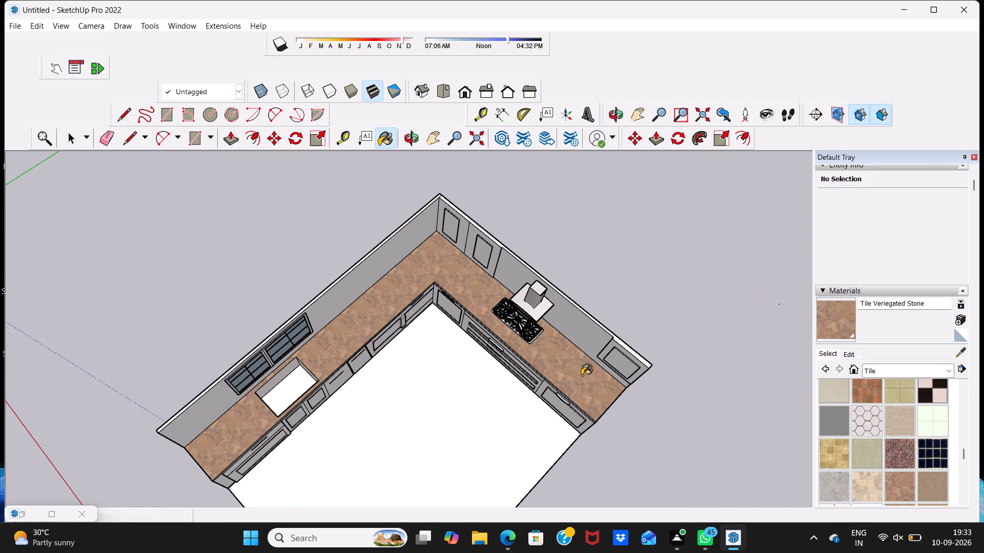
Repaint the countertop with the Tile Travertine 2 inch material and check its pattern up close.
{"action": "scroll", "coordinate": [858, 368], "scroll_direction": "up", "scroll_amount": 1}
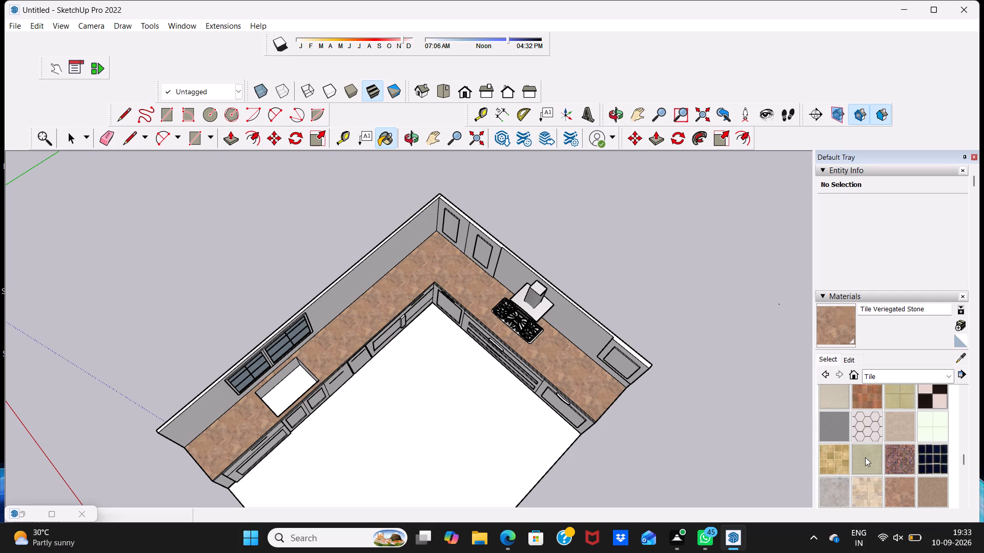
{"action": "left_click", "coordinate": [822, 490]}
{"action": "left_click", "coordinate": [567, 373]}
{"action": "scroll", "coordinate": [561, 369], "scroll_direction": "up", "scroll_amount": 5}
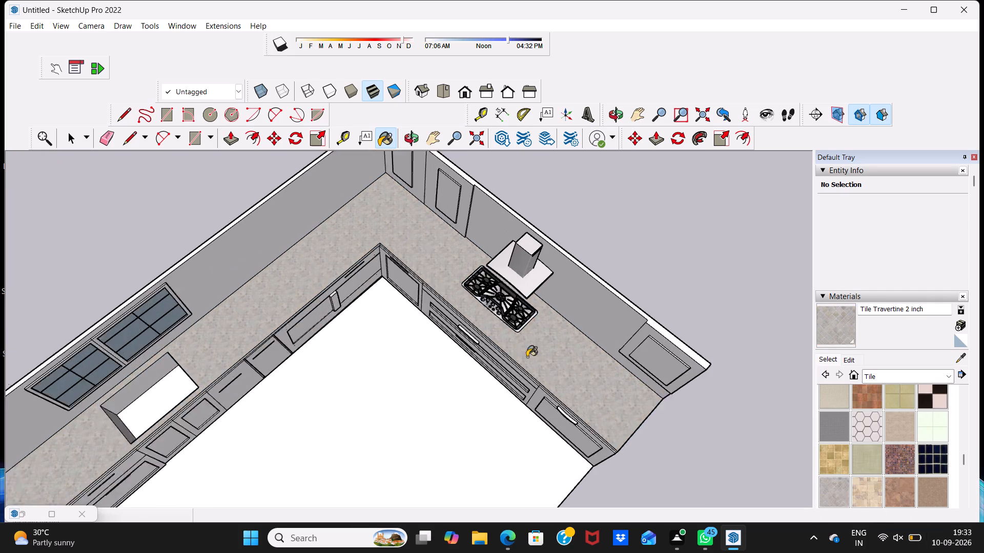
{"action": "scroll", "coordinate": [354, 318], "scroll_direction": "up", "scroll_amount": 5}
{"action": "scroll", "coordinate": [151, 257], "scroll_direction": "up", "scroll_amount": 4}
{"action": "scroll", "coordinate": [132, 201], "scroll_direction": "up", "scroll_amount": 12}
{"action": "scroll", "coordinate": [173, 264], "scroll_direction": "down", "scroll_amount": 3}
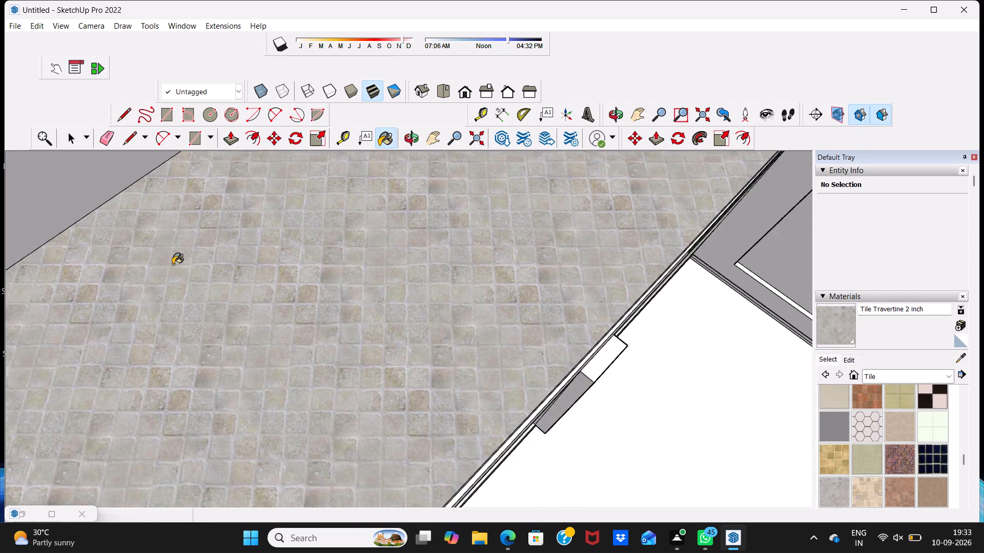
{"action": "scroll", "coordinate": [173, 264], "scroll_direction": "down", "scroll_amount": 20}
{"action": "scroll", "coordinate": [173, 264], "scroll_direction": "down", "scroll_amount": 9}
Edit the Tile Travertine 2 inch material to set its texture width to 5' and check the enlarged tiles on the countertop.
{"action": "scroll", "coordinate": [769, 359], "scroll_direction": "up", "scroll_amount": 2}
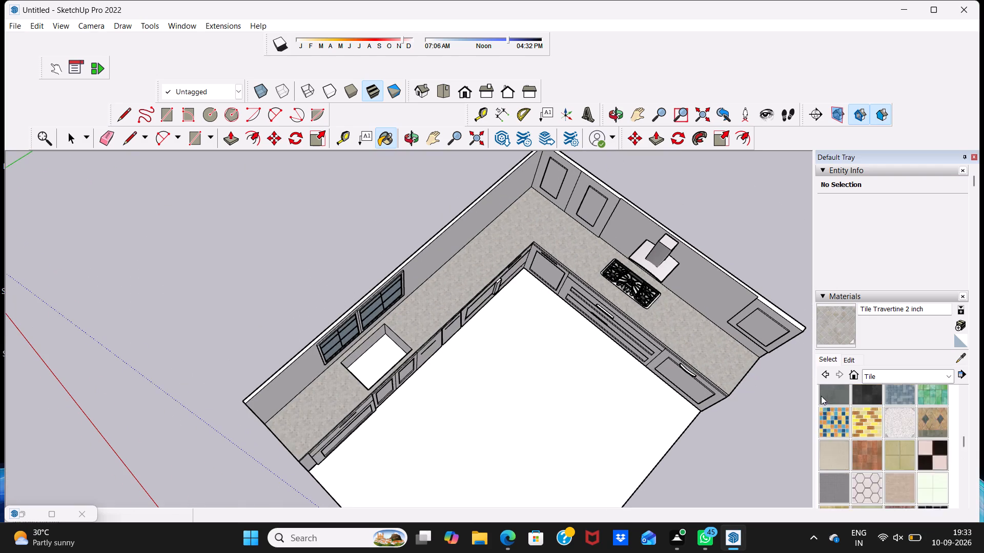
{"action": "scroll", "coordinate": [821, 396], "scroll_direction": "up", "scroll_amount": 2}
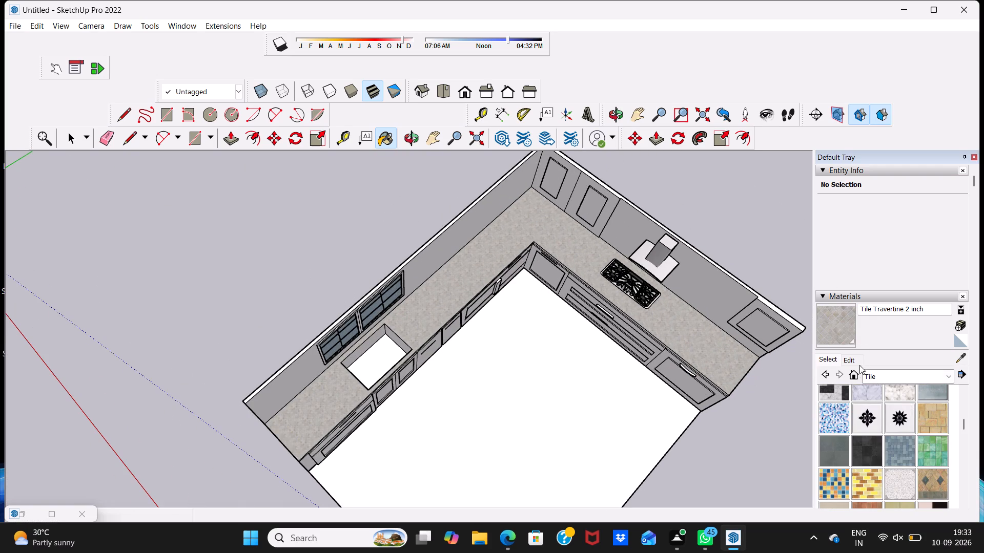
{"action": "left_click", "coordinate": [858, 360]}
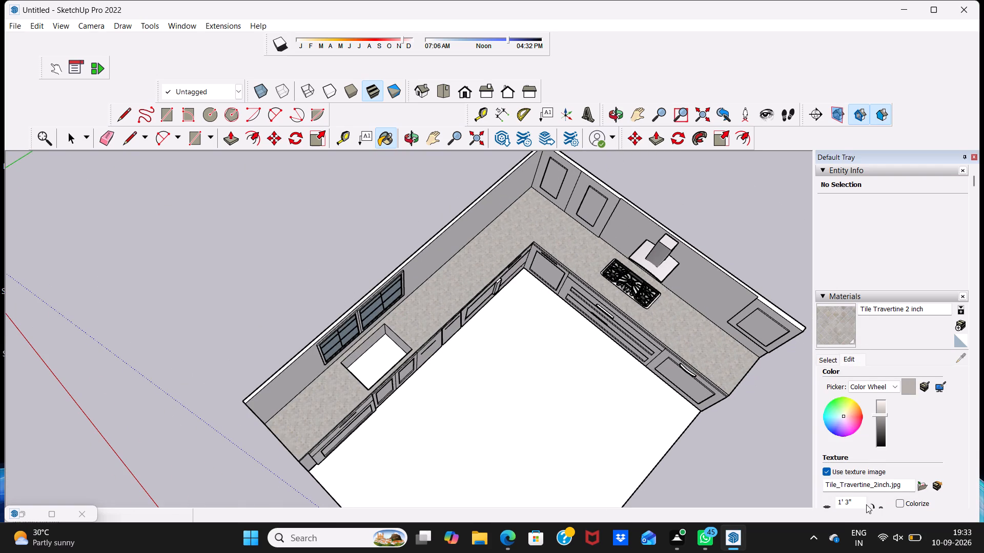
{"action": "key", "text": "BackSpace"}
{"action": "key", "text": "BackSpace"}
{"action": "key", "text": "BackSpace"}
{"action": "key", "text": "BackSpace"}
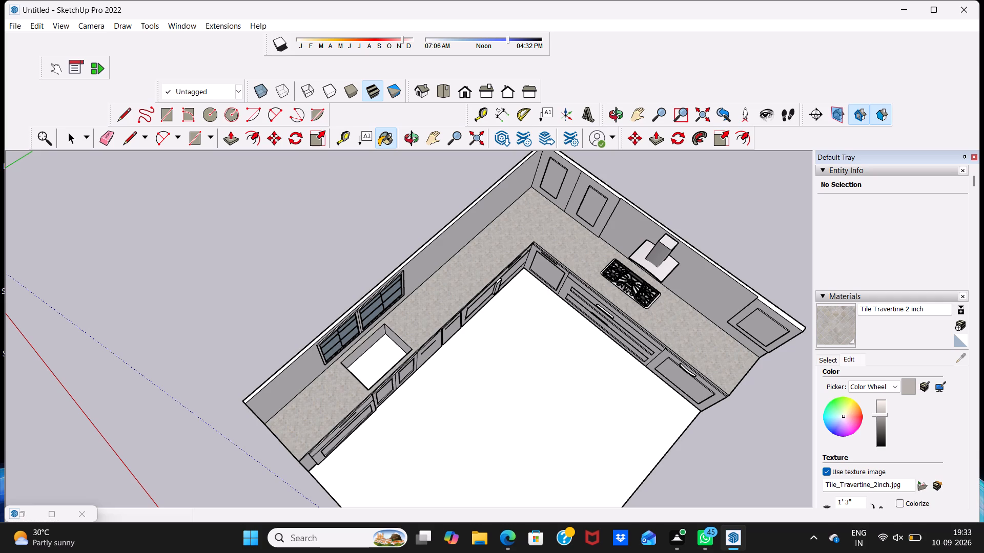
{"action": "left_click", "coordinate": [852, 503]}
{"action": "key", "text": "BackSpace"}
{"action": "key", "text": "BackSpace"}
{"action": "key", "text": "BackSpace"}
{"action": "key", "text": "BackSpace"}
{"action": "key", "text": "BackSpace"}
{"action": "key", "text": "BackSpace"}
{"action": "key", "text": "BackSpace"}
{"action": "key", "text": "BackSpace"}
{"action": "key", "text": "BackSpace"}
{"action": "key", "text": "BackSpace"}
{"action": "key", "text": "BackSpace"}
{"action": "key", "text": "BackSpace"}
{"action": "key", "text": "BackSpace"}
{"action": "key", "text": "BackSpace"}
{"action": "key", "text": "BackSpace"}
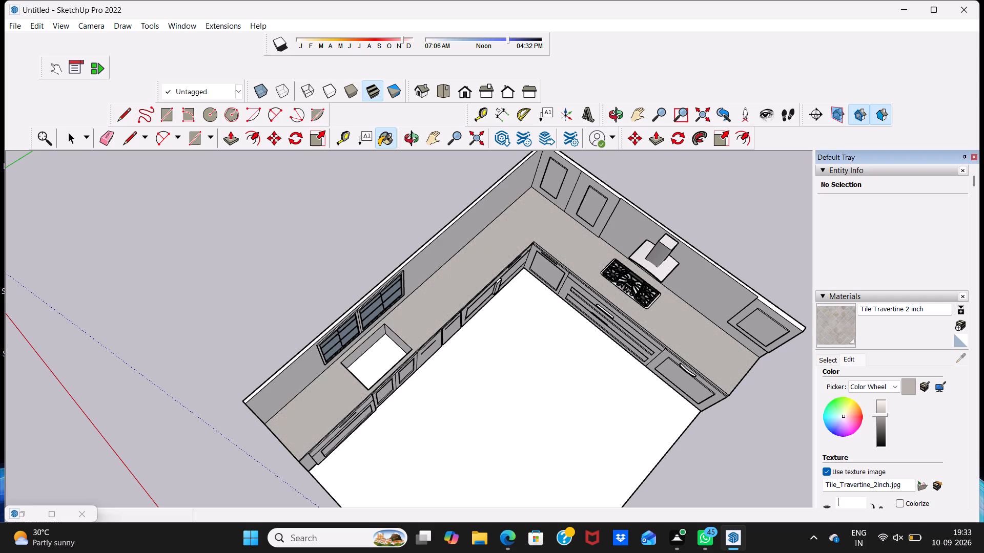
{"action": "key", "text": "5"}
{"action": "key", "text": "apostrophe"}
{"action": "key", "text": "Return"}
{"action": "scroll", "coordinate": [852, 503], "scroll_direction": "down", "scroll_amount": 5}
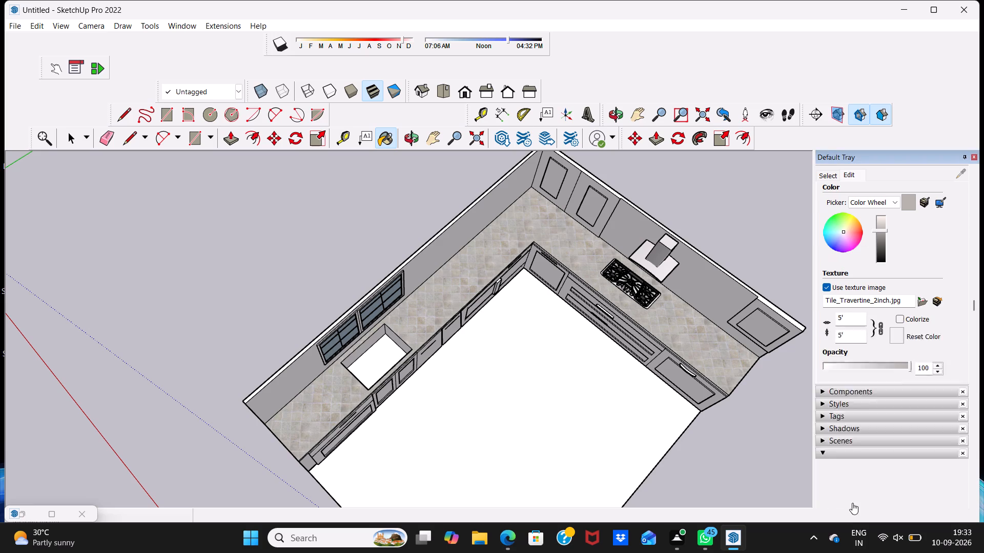
{"action": "scroll", "coordinate": [803, 492], "scroll_direction": "up", "scroll_amount": 2}
{"action": "scroll", "coordinate": [739, 321], "scroll_direction": "up", "scroll_amount": 14}
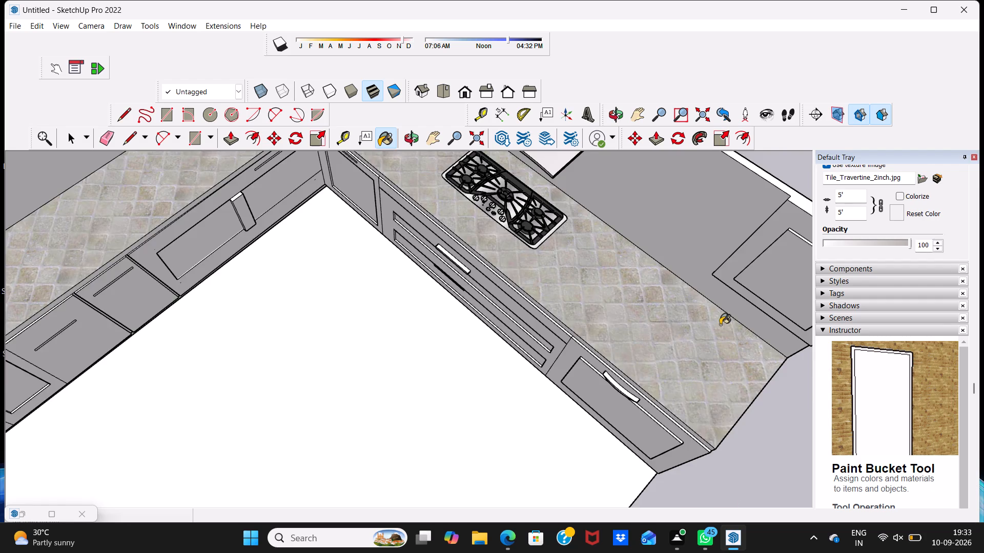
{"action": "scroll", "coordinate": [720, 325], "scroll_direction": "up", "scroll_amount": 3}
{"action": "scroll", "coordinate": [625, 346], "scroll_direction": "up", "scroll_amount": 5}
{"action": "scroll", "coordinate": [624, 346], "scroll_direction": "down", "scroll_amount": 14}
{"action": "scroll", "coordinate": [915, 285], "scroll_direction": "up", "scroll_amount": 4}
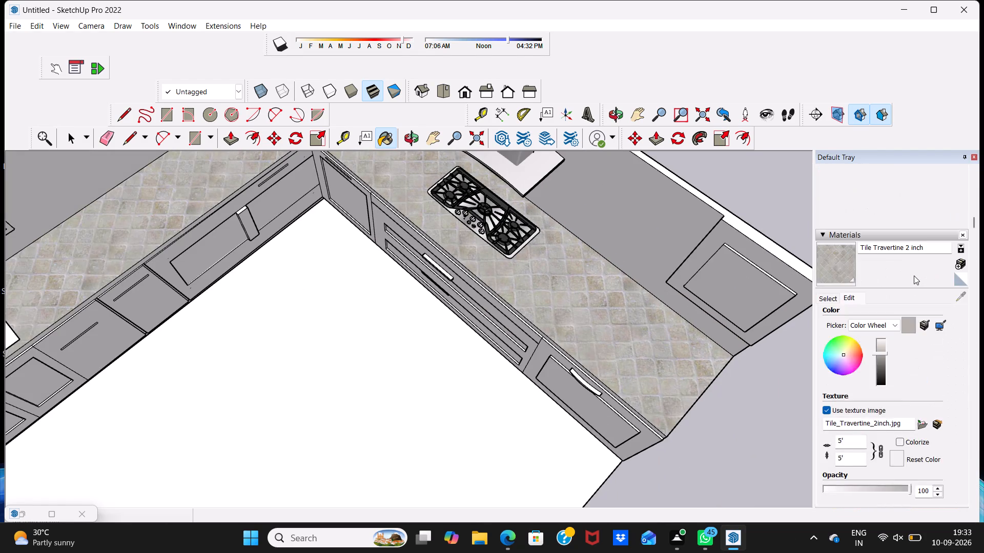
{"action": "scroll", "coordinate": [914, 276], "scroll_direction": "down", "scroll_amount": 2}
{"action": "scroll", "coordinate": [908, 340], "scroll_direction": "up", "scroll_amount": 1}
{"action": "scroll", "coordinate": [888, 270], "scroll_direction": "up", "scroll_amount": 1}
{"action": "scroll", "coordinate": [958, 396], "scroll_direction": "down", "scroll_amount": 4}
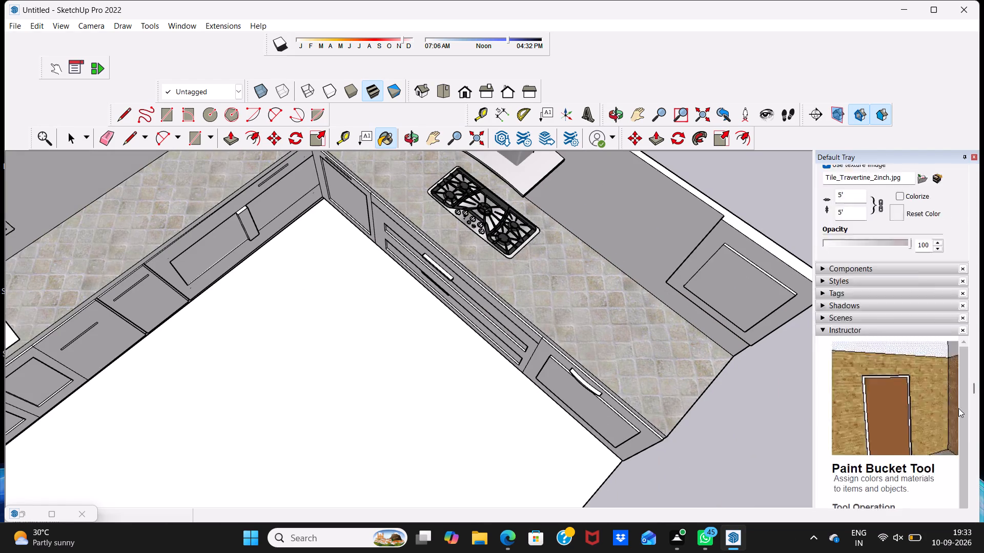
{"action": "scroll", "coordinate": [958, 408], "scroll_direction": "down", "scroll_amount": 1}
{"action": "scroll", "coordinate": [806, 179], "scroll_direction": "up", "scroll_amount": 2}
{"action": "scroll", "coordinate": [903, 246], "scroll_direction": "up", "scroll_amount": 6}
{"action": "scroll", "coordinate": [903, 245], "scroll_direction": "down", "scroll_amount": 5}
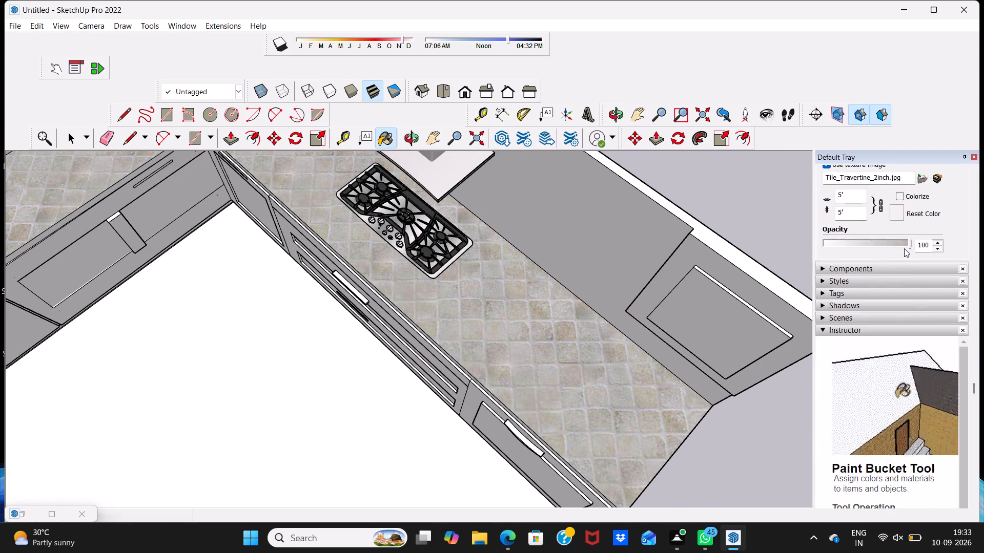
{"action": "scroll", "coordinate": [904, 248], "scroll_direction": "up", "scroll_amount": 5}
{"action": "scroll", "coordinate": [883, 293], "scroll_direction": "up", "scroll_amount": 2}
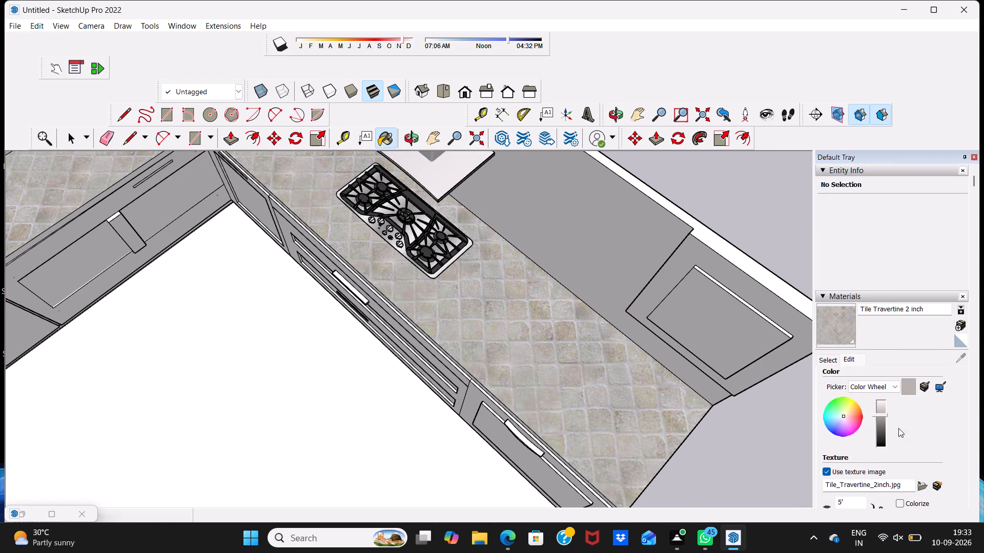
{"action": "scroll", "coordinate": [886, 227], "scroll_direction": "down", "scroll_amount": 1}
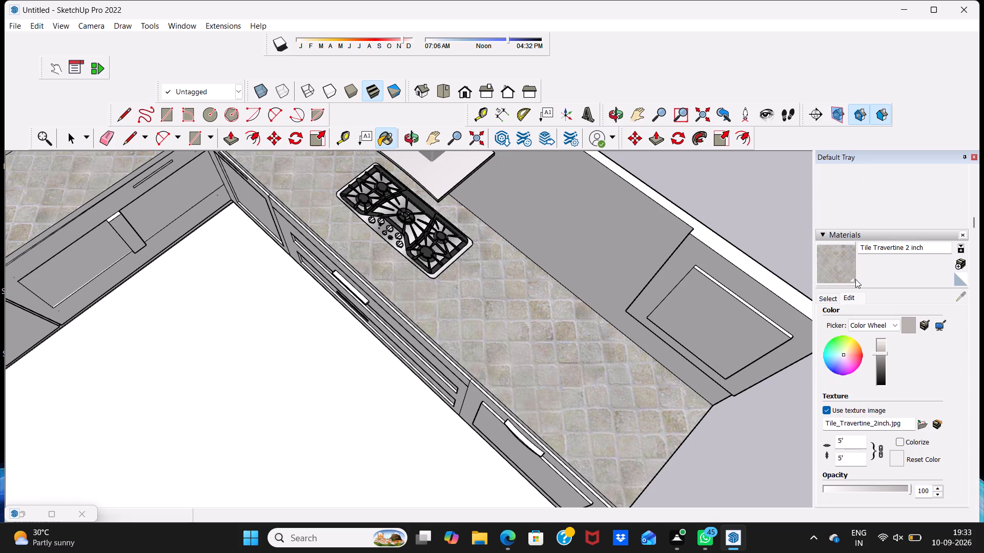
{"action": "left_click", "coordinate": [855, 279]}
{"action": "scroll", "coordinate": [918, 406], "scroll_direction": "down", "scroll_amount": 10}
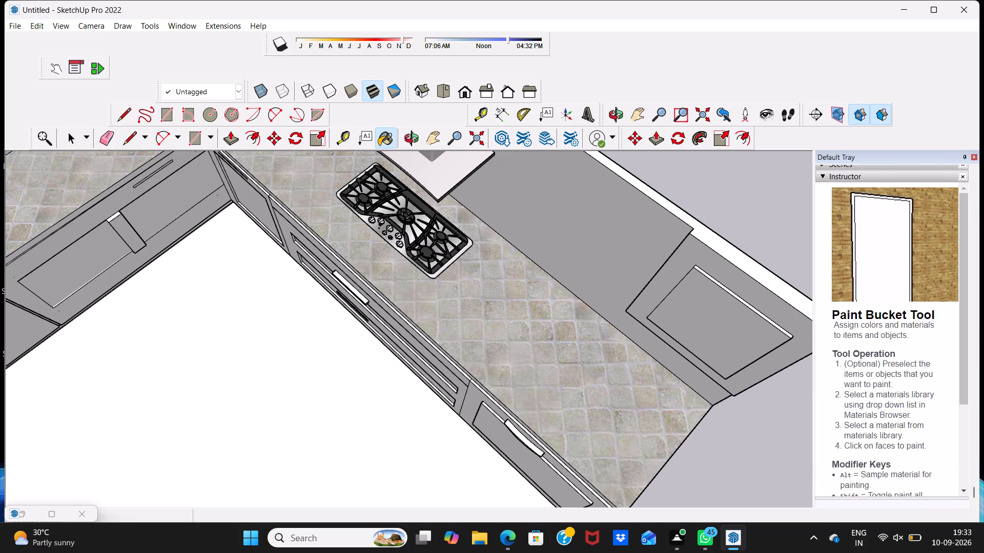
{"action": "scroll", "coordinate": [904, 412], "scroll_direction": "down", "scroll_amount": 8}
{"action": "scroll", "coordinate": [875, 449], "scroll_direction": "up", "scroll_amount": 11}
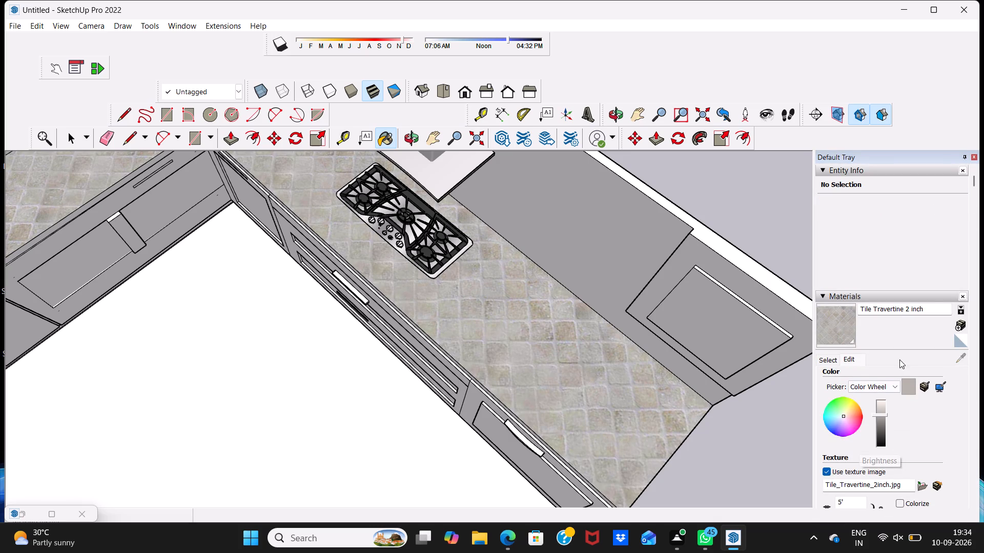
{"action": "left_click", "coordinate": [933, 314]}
Show the secondary material selection pane and open the Stone collection in it.
{"action": "left_click", "coordinate": [960, 305]}
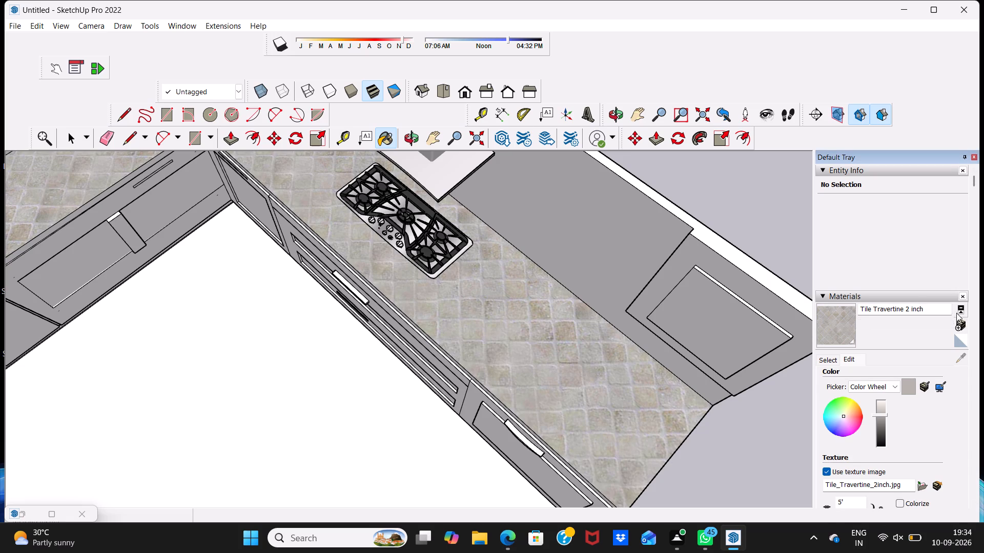
{"action": "scroll", "coordinate": [911, 364], "scroll_direction": "down", "scroll_amount": 6}
{"action": "scroll", "coordinate": [888, 343], "scroll_direction": "up", "scroll_amount": 2}
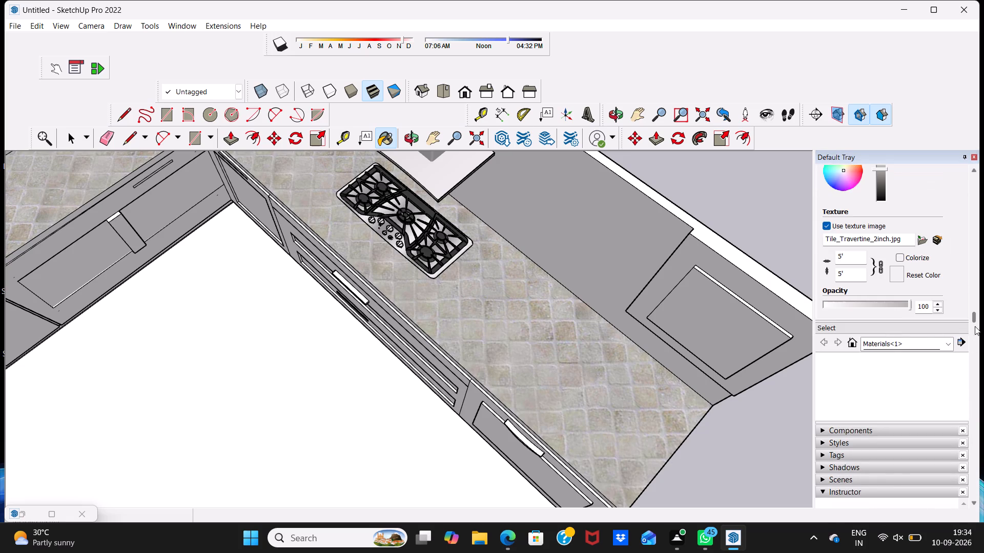
{"action": "left_click", "coordinate": [949, 341]}
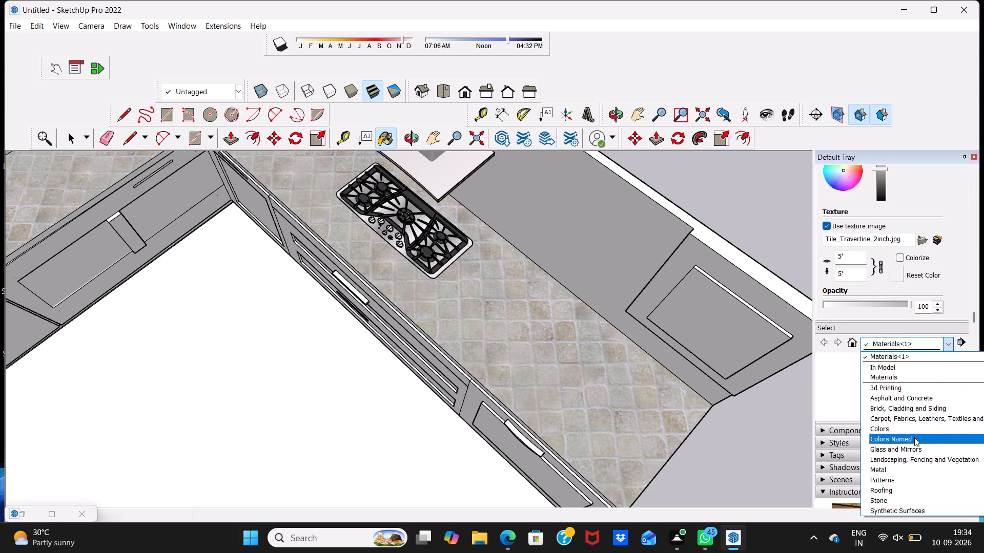
{"action": "left_click", "coordinate": [880, 498]}
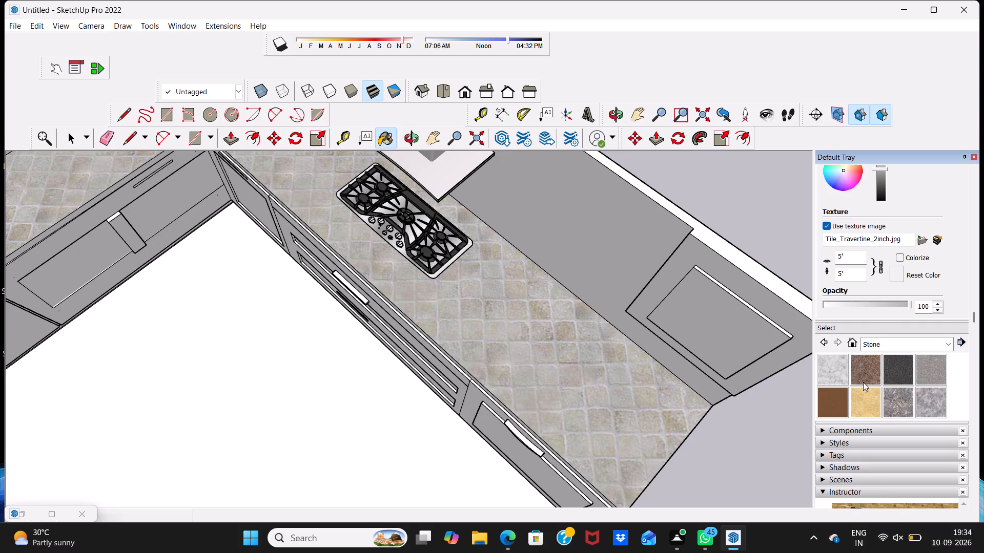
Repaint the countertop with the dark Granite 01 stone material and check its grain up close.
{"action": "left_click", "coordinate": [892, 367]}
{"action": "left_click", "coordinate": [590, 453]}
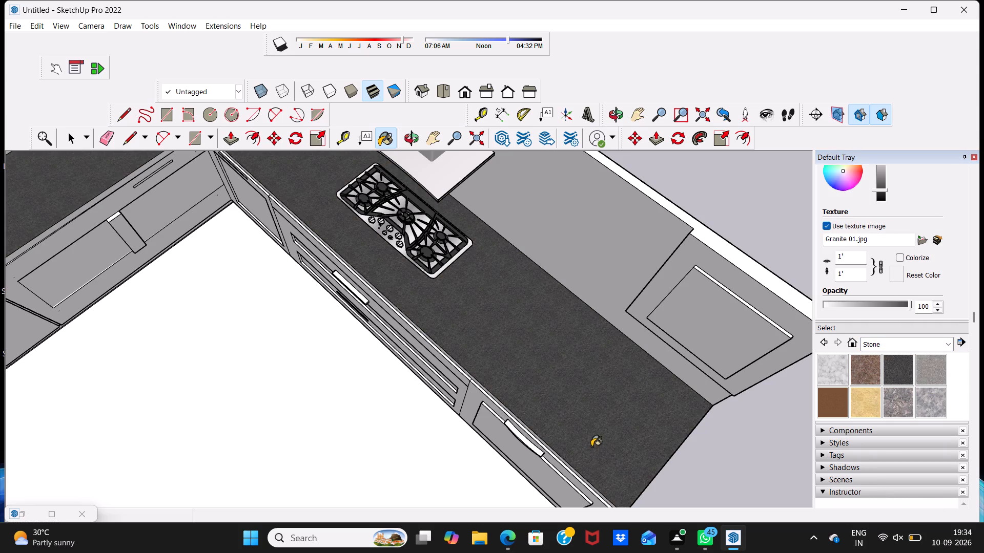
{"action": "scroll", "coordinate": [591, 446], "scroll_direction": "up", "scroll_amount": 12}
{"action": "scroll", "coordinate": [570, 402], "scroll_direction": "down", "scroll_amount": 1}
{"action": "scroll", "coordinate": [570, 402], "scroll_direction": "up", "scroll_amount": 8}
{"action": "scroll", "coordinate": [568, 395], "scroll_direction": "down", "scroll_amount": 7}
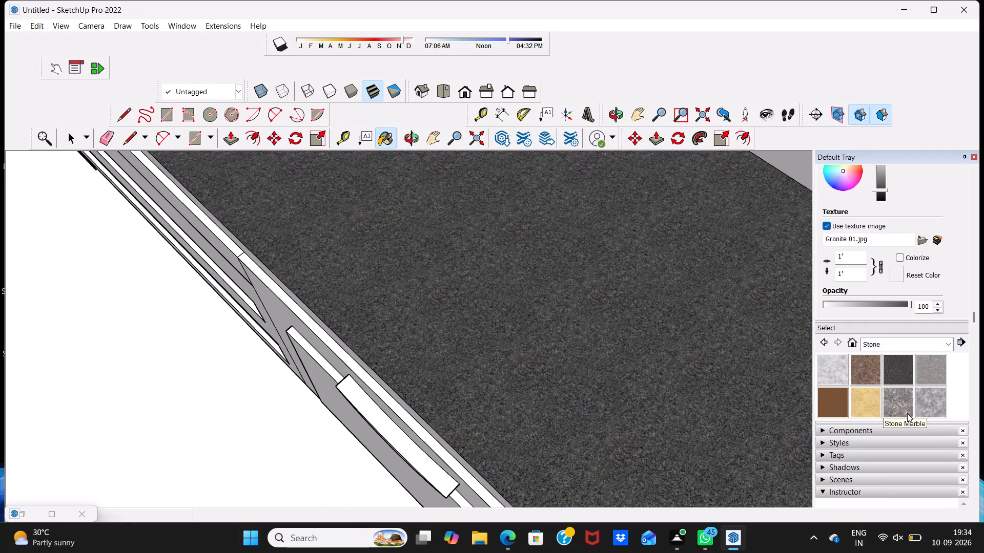
Repaint the countertop with the Stone Marble material and check it along both the sink and hob runs.
{"action": "left_click", "coordinate": [907, 413]}
{"action": "left_click", "coordinate": [667, 422]}
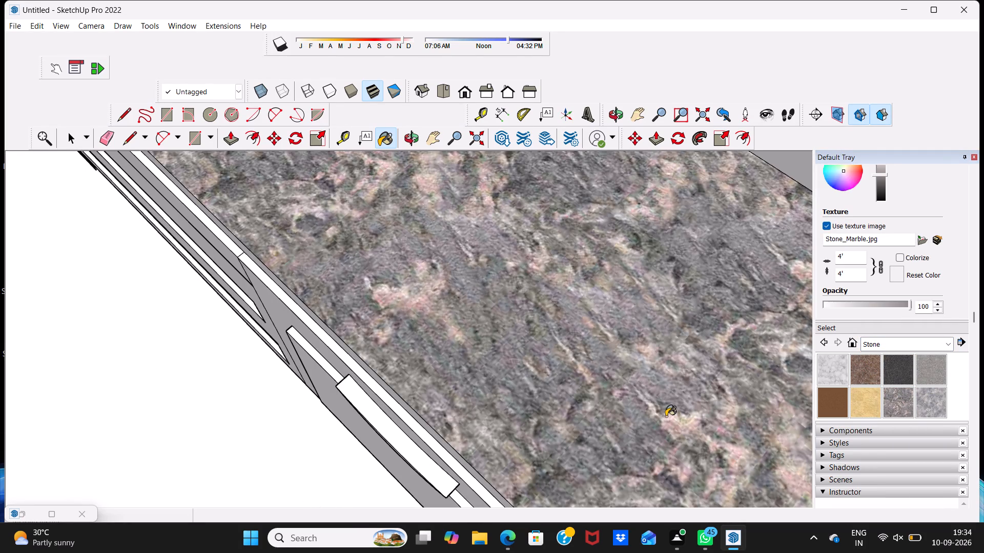
{"action": "scroll", "coordinate": [665, 415], "scroll_direction": "down", "scroll_amount": 20}
{"action": "scroll", "coordinate": [665, 415], "scroll_direction": "down", "scroll_amount": 1}
{"action": "scroll", "coordinate": [246, 223], "scroll_direction": "up", "scroll_amount": 5}
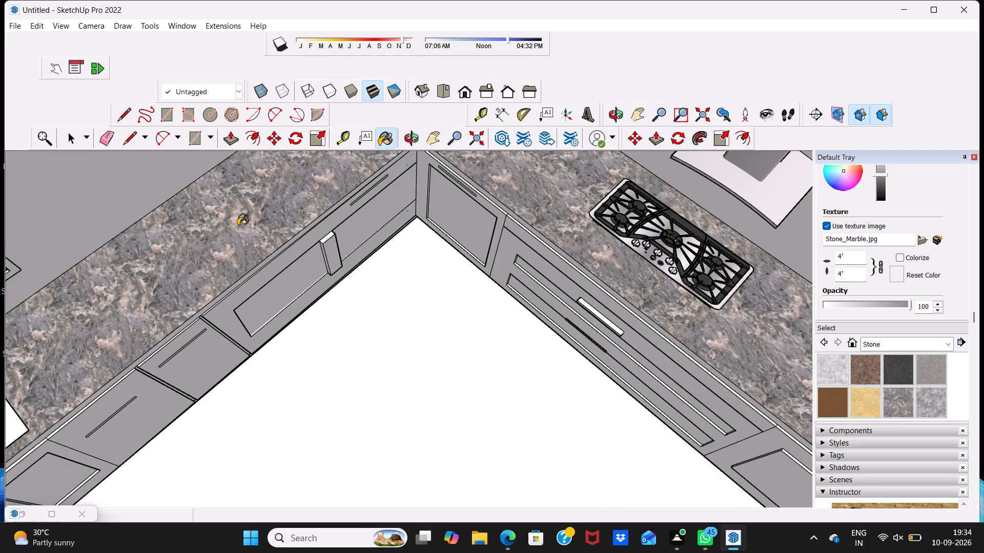
{"action": "scroll", "coordinate": [239, 219], "scroll_direction": "up", "scroll_amount": 7}
{"action": "scroll", "coordinate": [252, 194], "scroll_direction": "down", "scroll_amount": 12}
{"action": "middle_click_drag", "start_coordinate": [484, 295], "coordinate": [472, 164]}
{"action": "scroll", "coordinate": [472, 164], "scroll_direction": "up", "scroll_amount": 2}
{"action": "scroll", "coordinate": [418, 187], "scroll_direction": "down", "scroll_amount": 6}
{"action": "scroll", "coordinate": [322, 294], "scroll_direction": "up", "scroll_amount": 3}
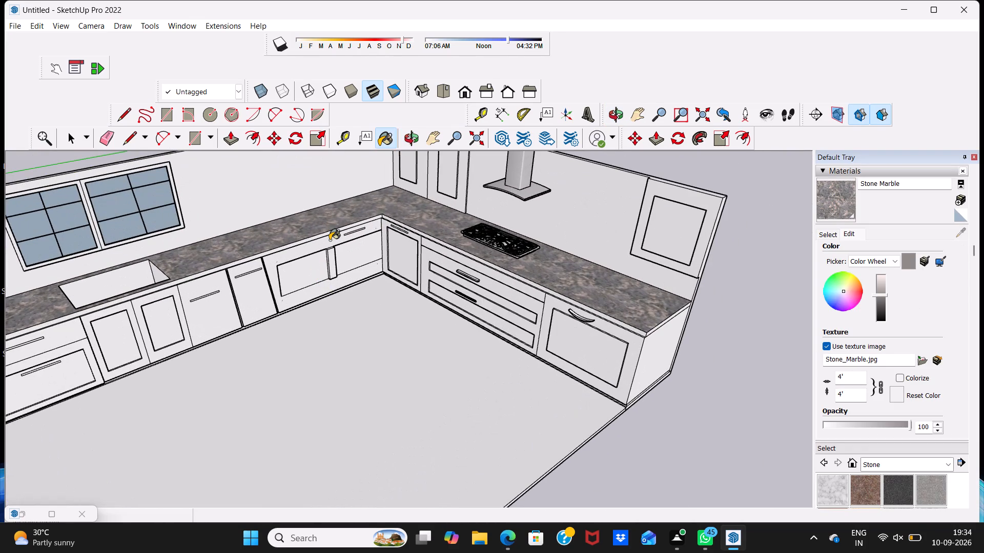
{"action": "key", "text": "space"}
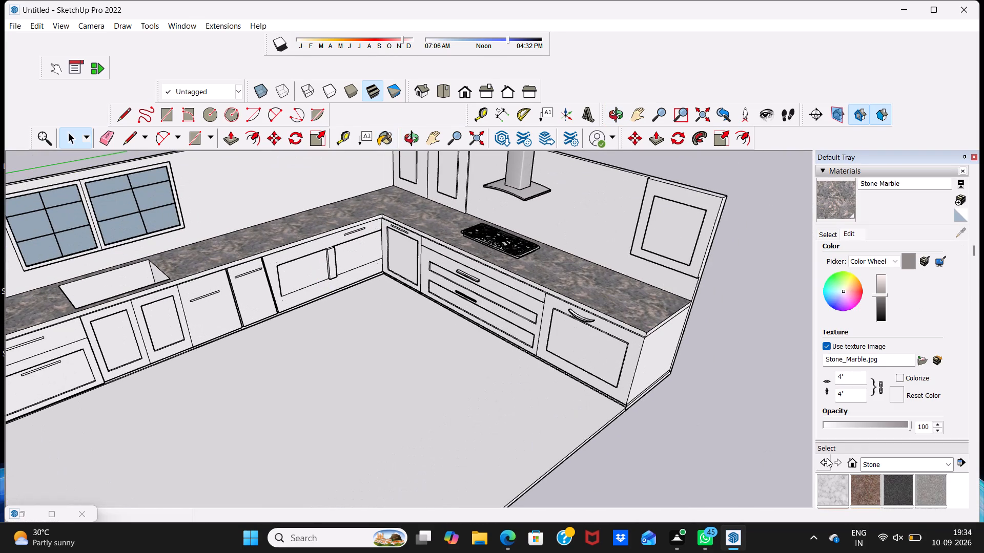
Paint the inset panel of the end base cabinet on the hob run with Metal Aluminum Anodized from the Metal collection.
{"action": "left_click", "coordinate": [948, 464]}
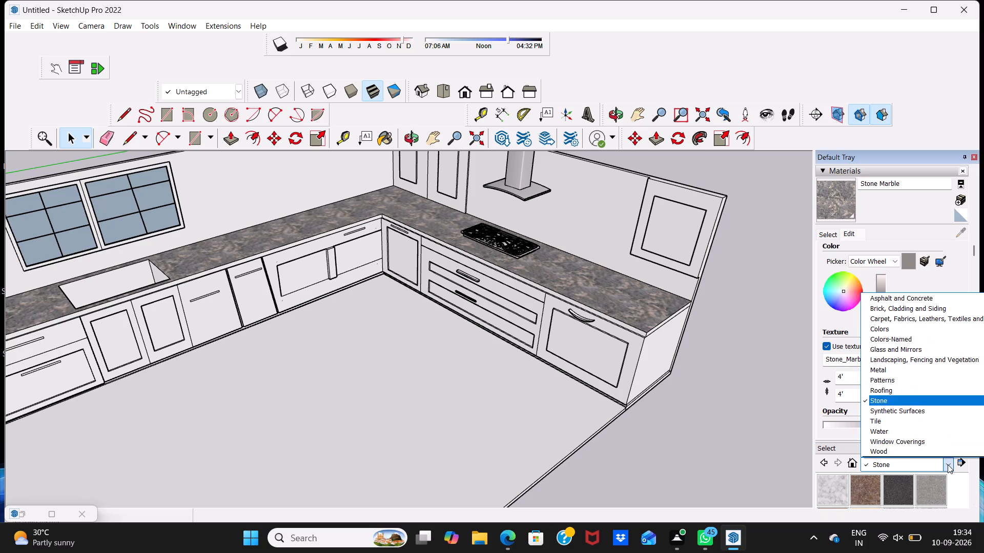
{"action": "scroll", "coordinate": [947, 455], "scroll_direction": "down", "scroll_amount": 1}
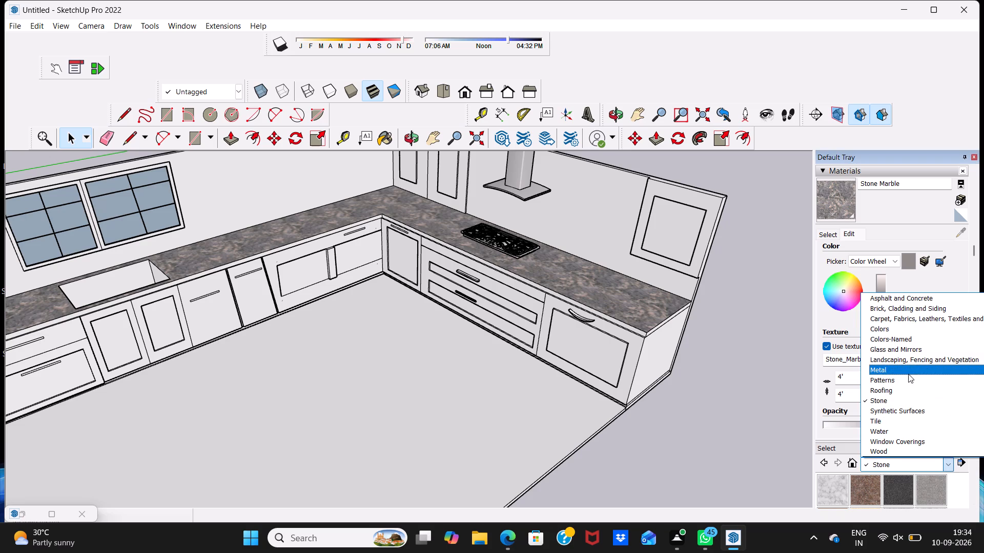
{"action": "left_click", "coordinate": [908, 374]}
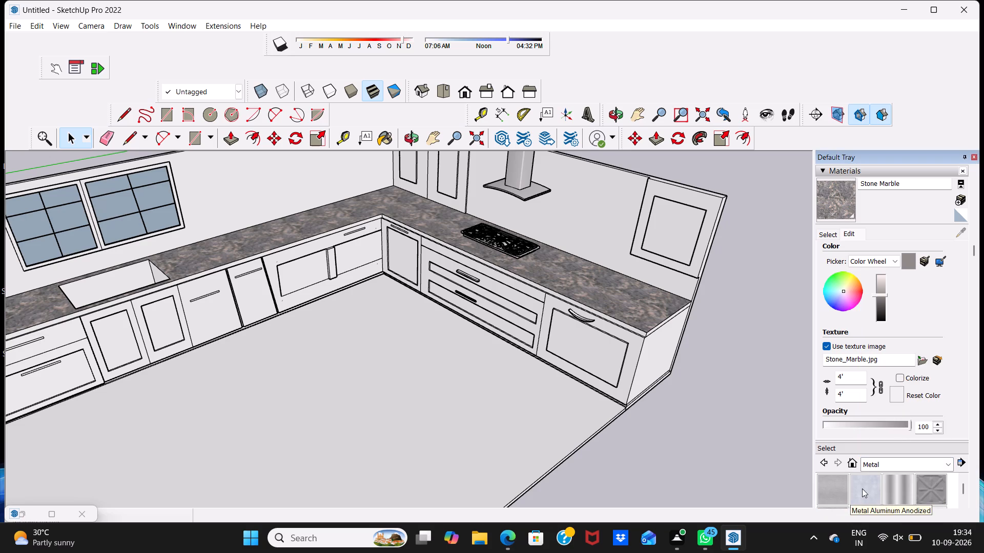
{"action": "left_click", "coordinate": [862, 488]}
{"action": "scroll", "coordinate": [578, 326], "scroll_direction": "up", "scroll_amount": 1}
{"action": "left_click", "coordinate": [579, 330]}
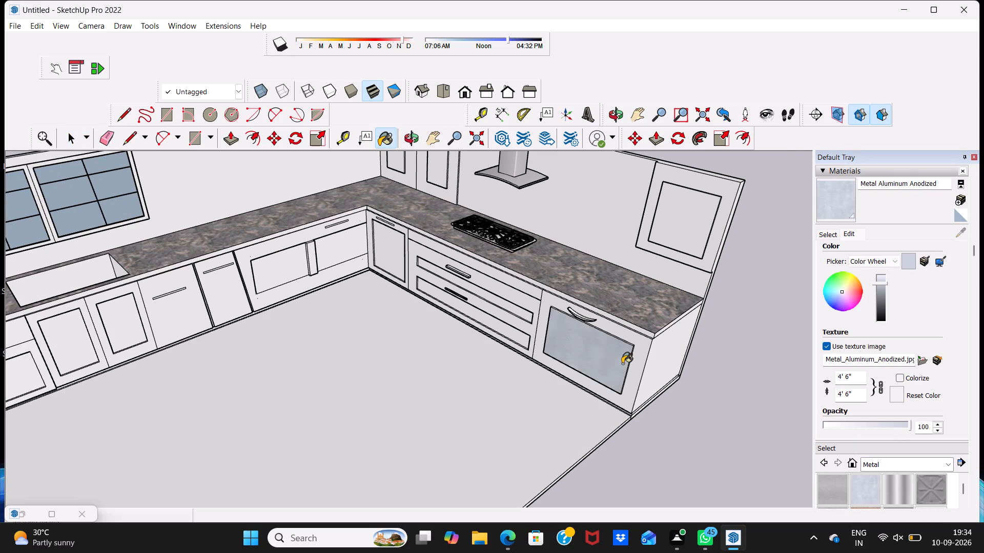
{"action": "scroll", "coordinate": [622, 364], "scroll_direction": "up", "scroll_amount": 20}
{"action": "scroll", "coordinate": [622, 364], "scroll_direction": "up", "scroll_amount": 5}
{"action": "scroll", "coordinate": [647, 320], "scroll_direction": "down", "scroll_amount": 8}
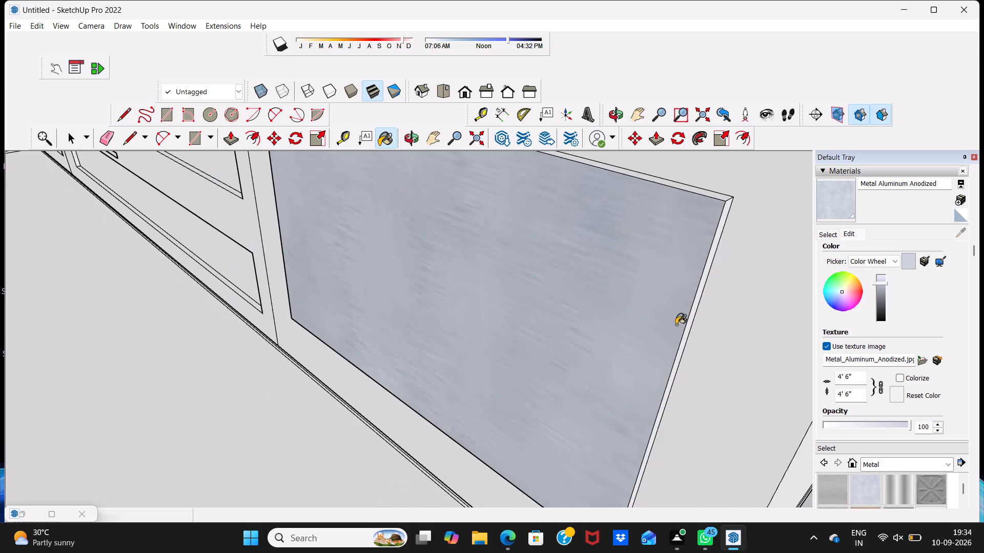
{"action": "scroll", "coordinate": [676, 325], "scroll_direction": "down", "scroll_amount": 3}
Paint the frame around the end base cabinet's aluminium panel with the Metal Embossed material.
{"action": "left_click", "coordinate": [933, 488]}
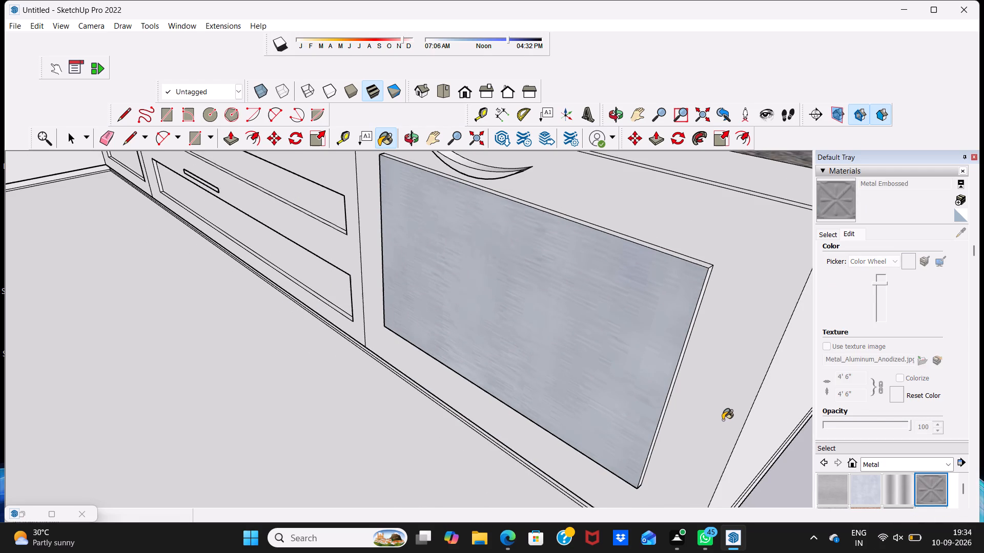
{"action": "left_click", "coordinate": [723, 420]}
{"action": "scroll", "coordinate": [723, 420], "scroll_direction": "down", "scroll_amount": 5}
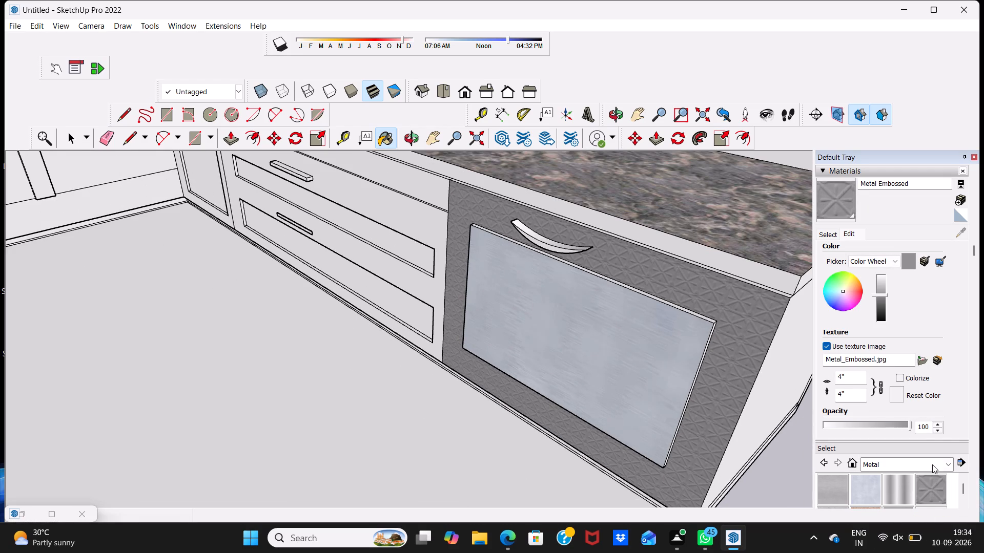
Switch the material selection to the Wood collection.
{"action": "left_click", "coordinate": [953, 464]}
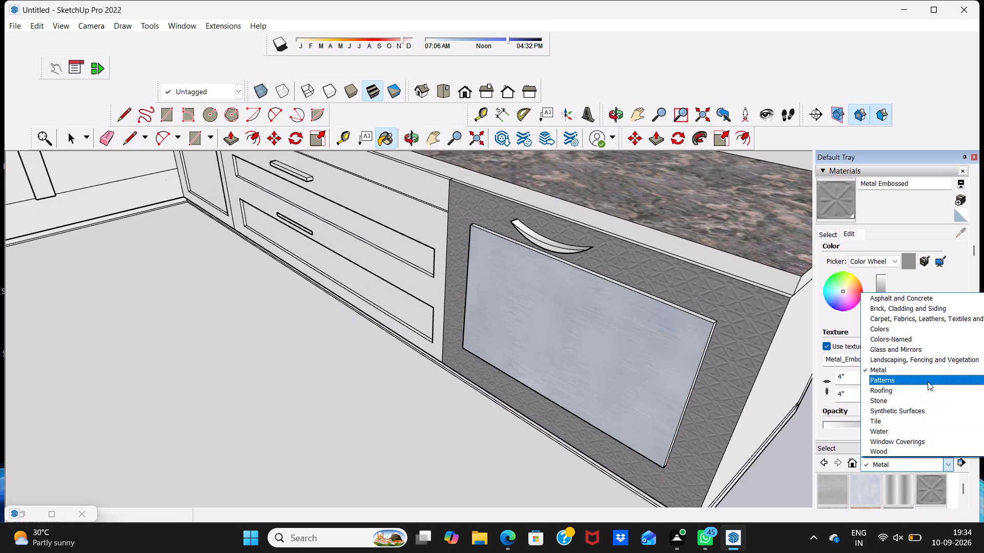
{"action": "left_click", "coordinate": [922, 390]}
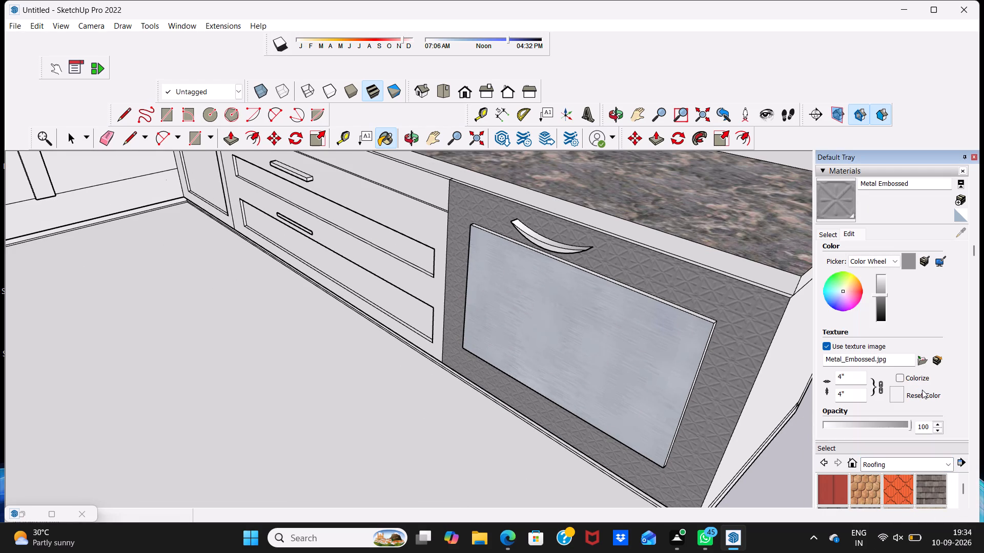
{"action": "left_click", "coordinate": [950, 465]}
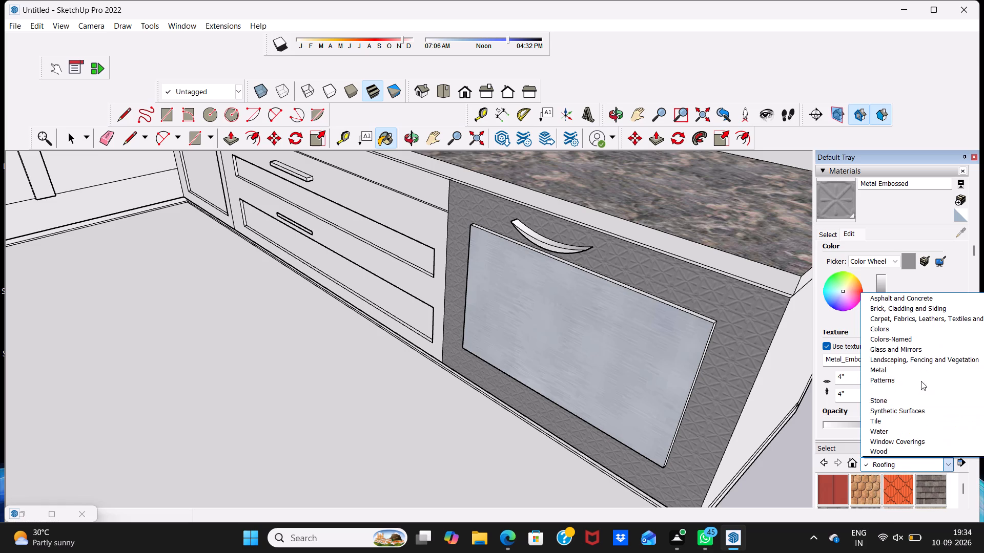
{"action": "left_click", "coordinate": [880, 451]}
{"action": "scroll", "coordinate": [880, 451], "scroll_direction": "down", "scroll_amount": 1}
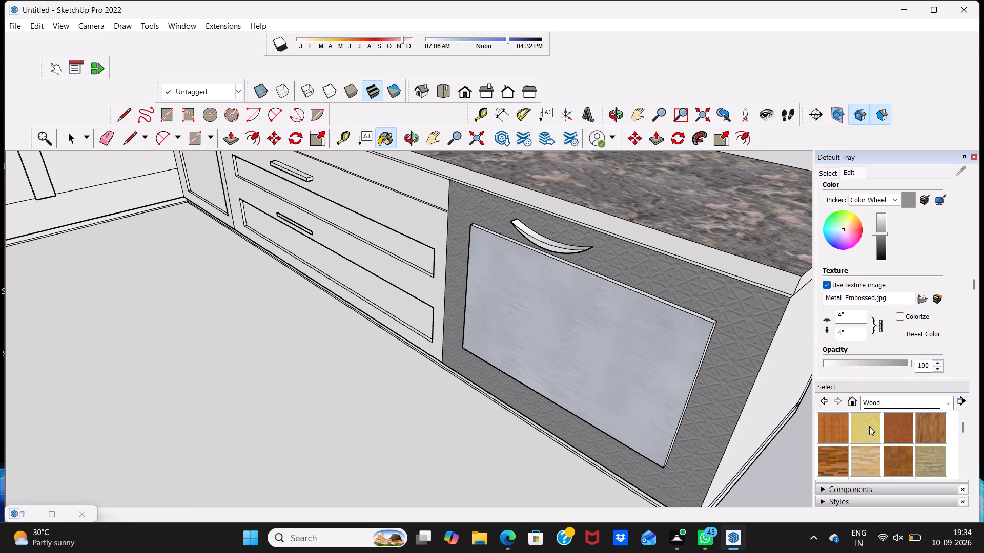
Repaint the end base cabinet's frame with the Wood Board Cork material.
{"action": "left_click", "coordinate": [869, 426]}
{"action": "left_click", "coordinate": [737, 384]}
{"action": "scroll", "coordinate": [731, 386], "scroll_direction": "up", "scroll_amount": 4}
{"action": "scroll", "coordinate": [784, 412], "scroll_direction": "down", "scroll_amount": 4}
Repaint the end base cabinet's frame with the Wood Floor Light material.
{"action": "left_click", "coordinate": [871, 391]}
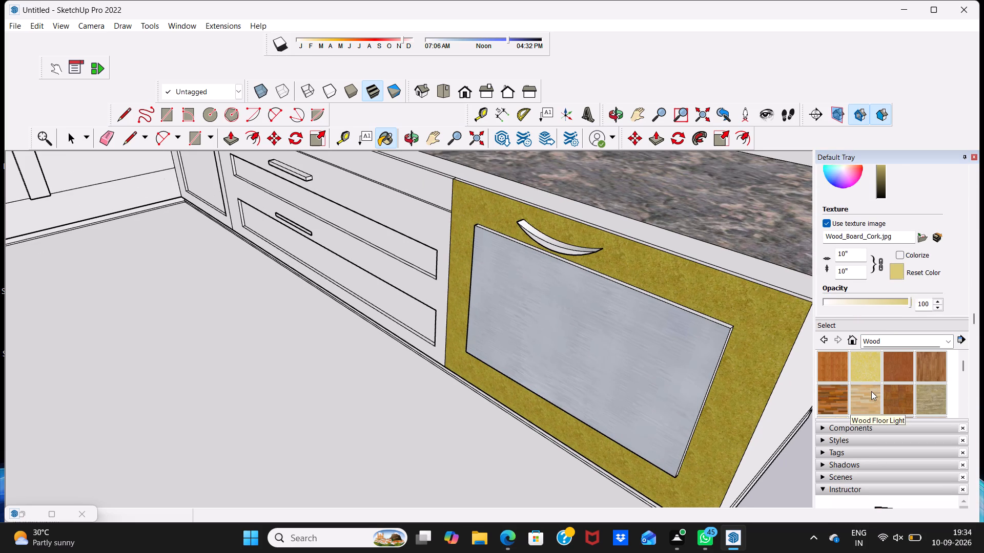
{"action": "left_click", "coordinate": [717, 412]}
{"action": "scroll", "coordinate": [717, 409], "scroll_direction": "down", "scroll_amount": 4}
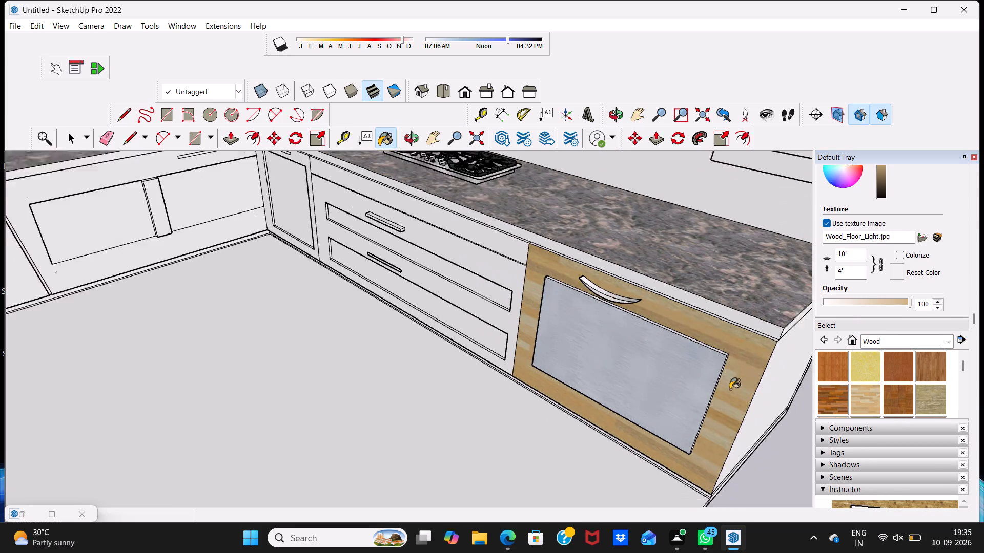
Paint the strip above the drawers on the hob-run base cabinet with the Wood Floor Light material.
{"action": "scroll", "coordinate": [730, 389], "scroll_direction": "down", "scroll_amount": 7}
{"action": "scroll", "coordinate": [566, 306], "scroll_direction": "up", "scroll_amount": 20}
{"action": "scroll", "coordinate": [559, 272], "scroll_direction": "down", "scroll_amount": 5}
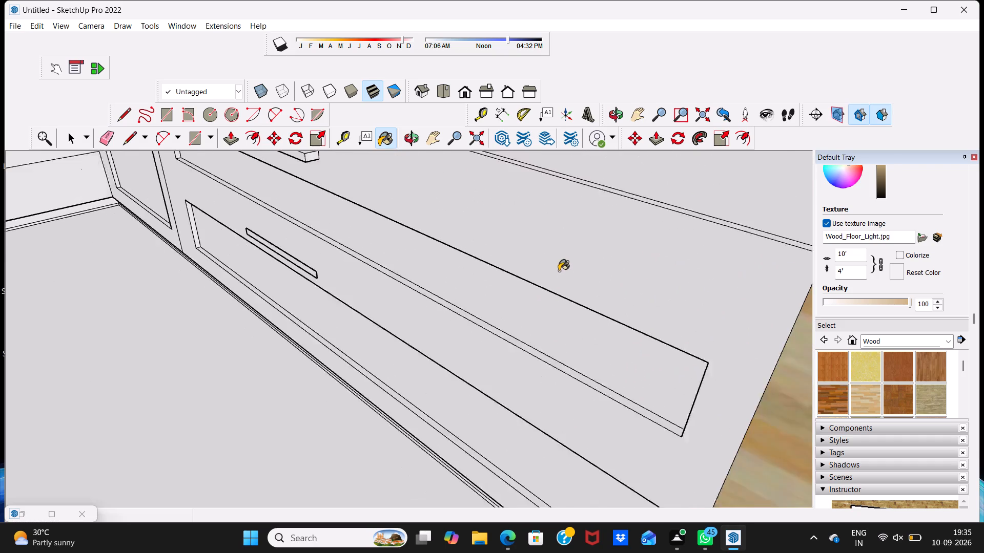
{"action": "scroll", "coordinate": [559, 271], "scroll_direction": "down", "scroll_amount": 3}
{"action": "left_click", "coordinate": [599, 200]}
{"action": "scroll", "coordinate": [599, 200], "scroll_direction": "down", "scroll_amount": 16}
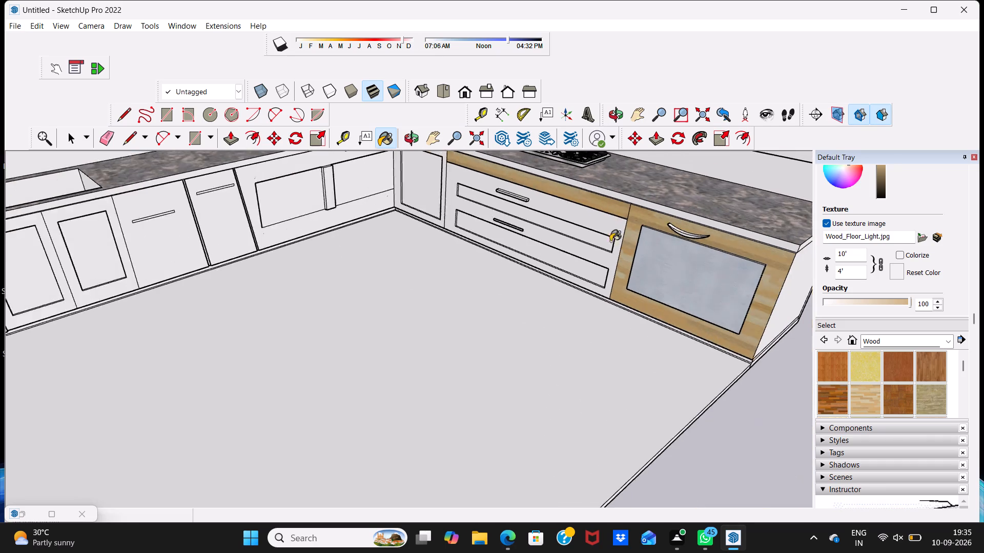
Repaint the strip above the drawers and the end base cabinet's frame with the Wood Lumber ButtJoined material.
{"action": "scroll", "coordinate": [610, 241], "scroll_direction": "down", "scroll_amount": 2}
{"action": "scroll", "coordinate": [674, 262], "scroll_direction": "up", "scroll_amount": 4}
{"action": "scroll", "coordinate": [675, 259], "scroll_direction": "down", "scroll_amount": 6}
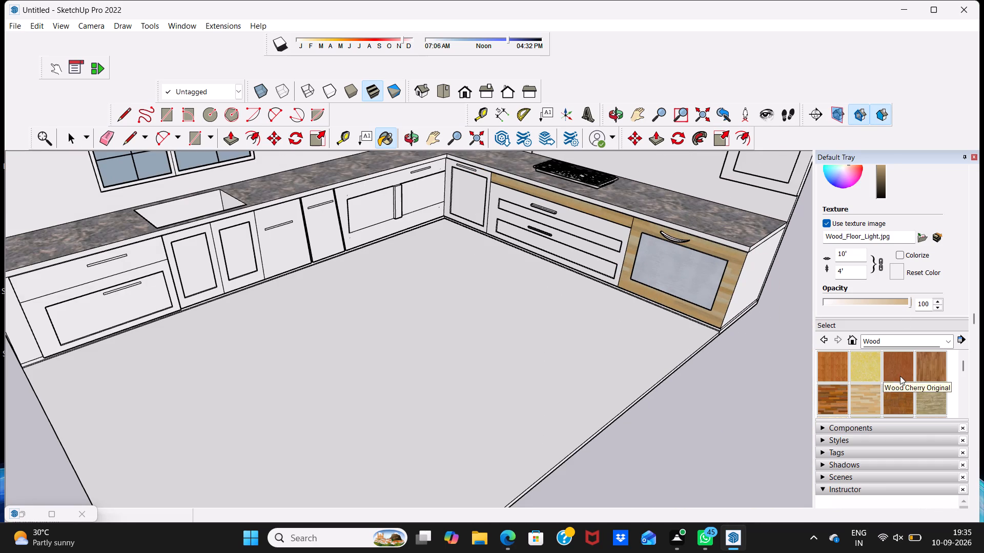
{"action": "left_click", "coordinate": [935, 401]}
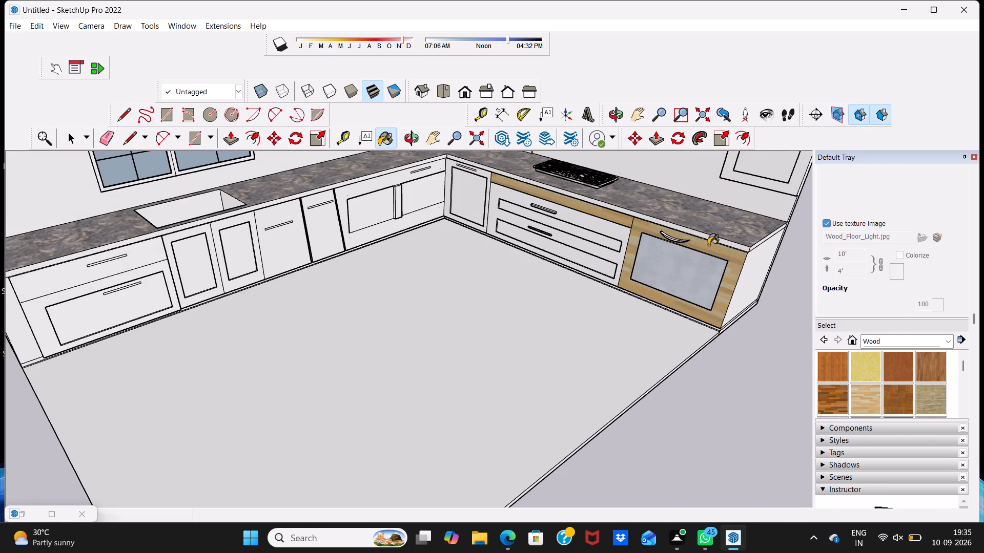
{"action": "scroll", "coordinate": [650, 209], "scroll_direction": "up", "scroll_amount": 5}
{"action": "left_click", "coordinate": [622, 229]}
{"action": "scroll", "coordinate": [621, 274], "scroll_direction": "up", "scroll_amount": 6}
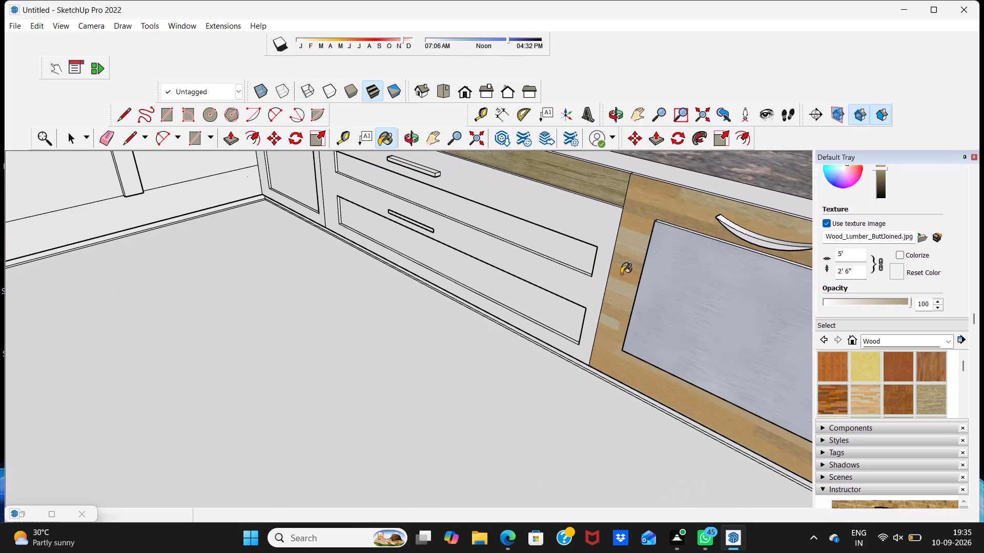
{"action": "left_click", "coordinate": [622, 274]}
Paint the drawer fronts' surround and the adjoining corner cabinet's door frame on the hob run with Wood Lumber ButtJoined.
{"action": "scroll", "coordinate": [624, 270], "scroll_direction": "down", "scroll_amount": 12}
{"action": "middle_click_drag", "start_coordinate": [461, 239], "coordinate": [521, 139]}
{"action": "scroll", "coordinate": [523, 148], "scroll_direction": "up", "scroll_amount": 11}
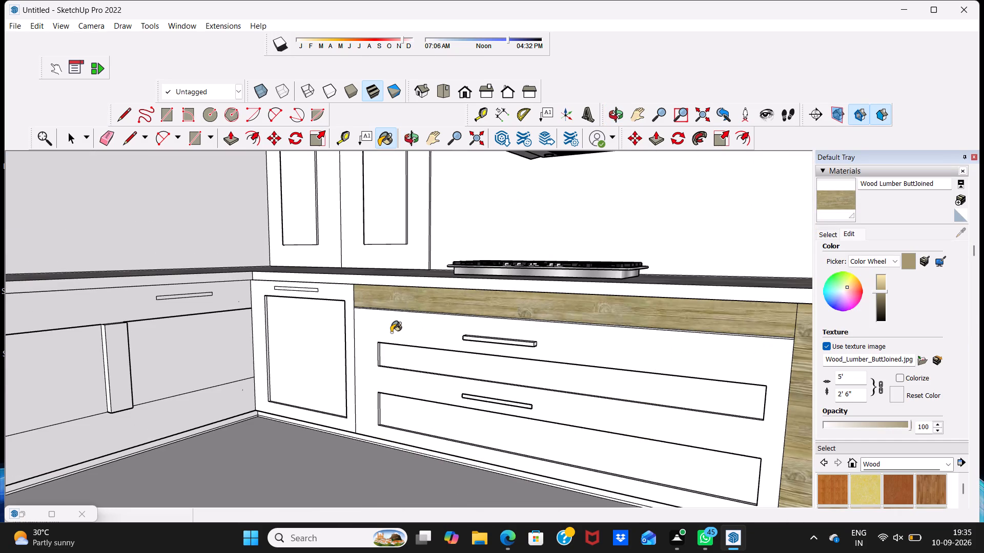
{"action": "left_click", "coordinate": [391, 332]}
{"action": "scroll", "coordinate": [385, 385], "scroll_direction": "up", "scroll_amount": 4}
{"action": "scroll", "coordinate": [391, 375], "scroll_direction": "down", "scroll_amount": 6}
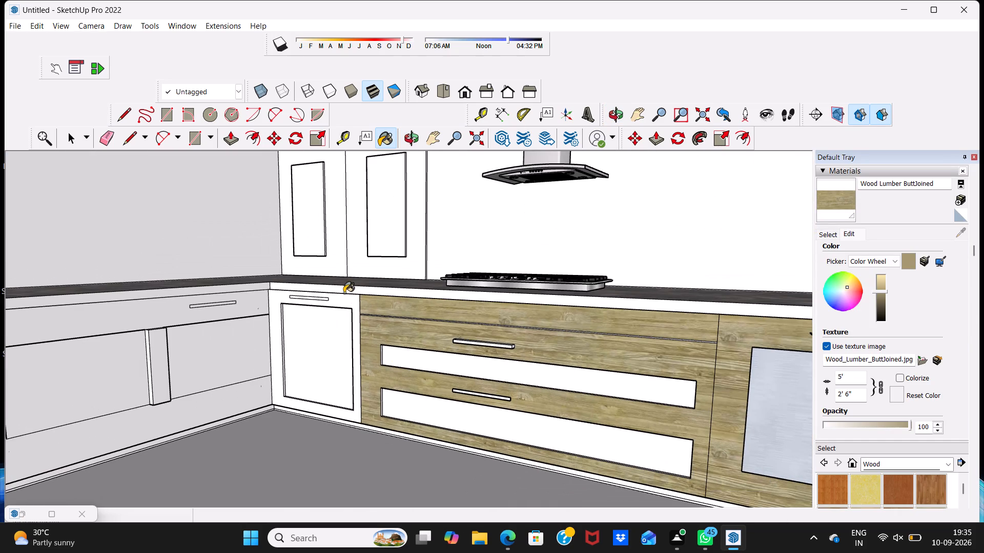
{"action": "left_click", "coordinate": [341, 301]}
Paint the sink run's corner cabinet frame and the two plain fronts beside it with Wood Lumber ButtJoined.
{"action": "scroll", "coordinate": [341, 300], "scroll_direction": "down", "scroll_amount": 6}
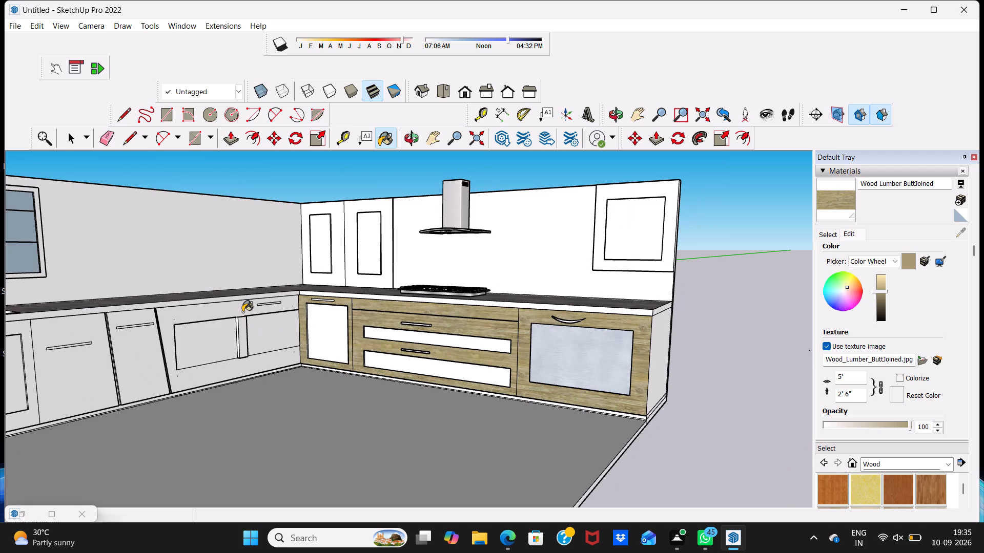
{"action": "left_click", "coordinate": [242, 312]}
{"action": "scroll", "coordinate": [226, 332], "scroll_direction": "down", "scroll_amount": 3}
{"action": "scroll", "coordinate": [226, 335], "scroll_direction": "up", "scroll_amount": 2}
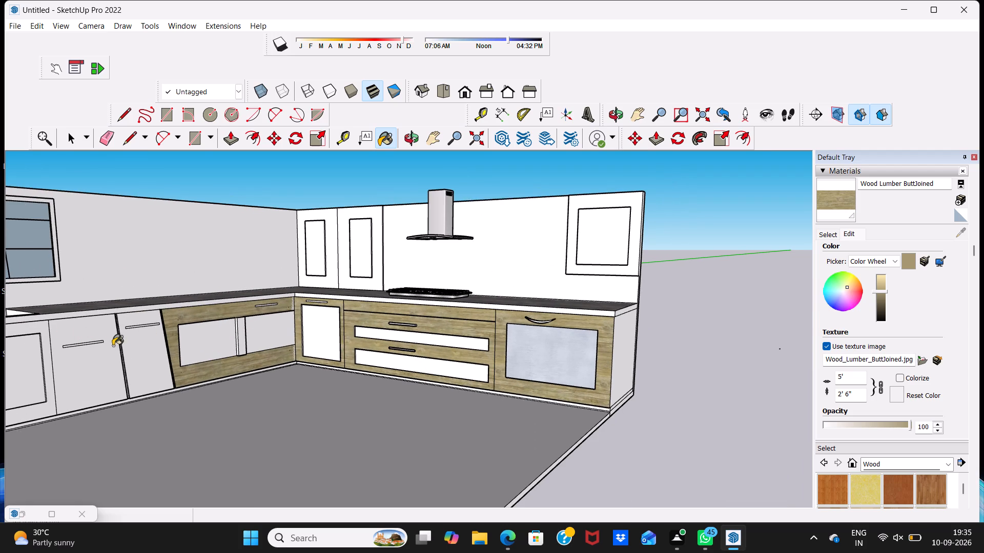
{"action": "left_click", "coordinate": [132, 344]}
{"action": "left_click", "coordinate": [98, 366]}
Paint the frames of the two panelled doors under the sink with Wood Lumber ButtJoined.
{"action": "scroll", "coordinate": [102, 359], "scroll_direction": "down", "scroll_amount": 5}
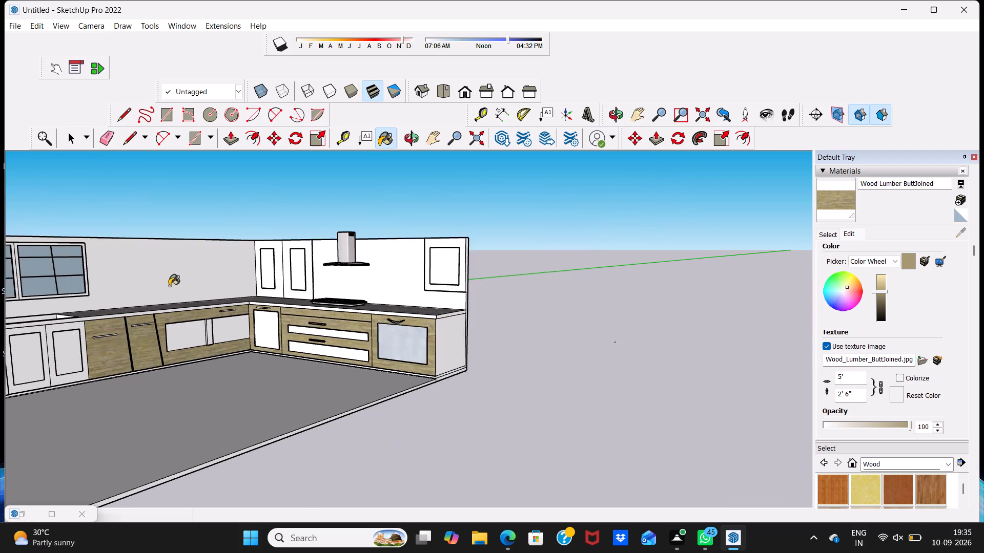
{"action": "scroll", "coordinate": [165, 293], "scroll_direction": "down", "scroll_amount": 4}
{"action": "scroll", "coordinate": [105, 315], "scroll_direction": "up", "scroll_amount": 4}
{"action": "left_click", "coordinate": [93, 317]}
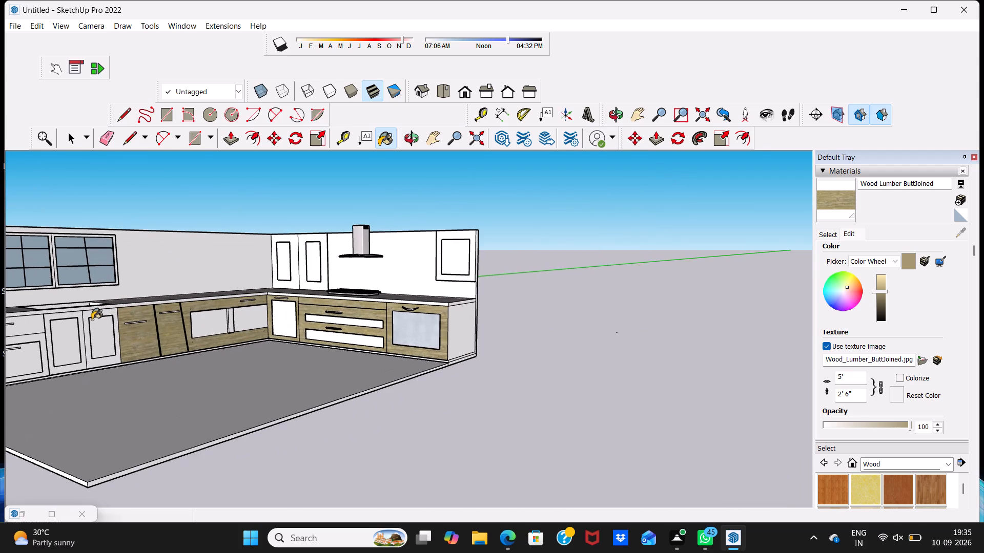
{"action": "left_click", "coordinate": [89, 315]}
{"action": "scroll", "coordinate": [88, 315], "scroll_direction": "up", "scroll_amount": 7}
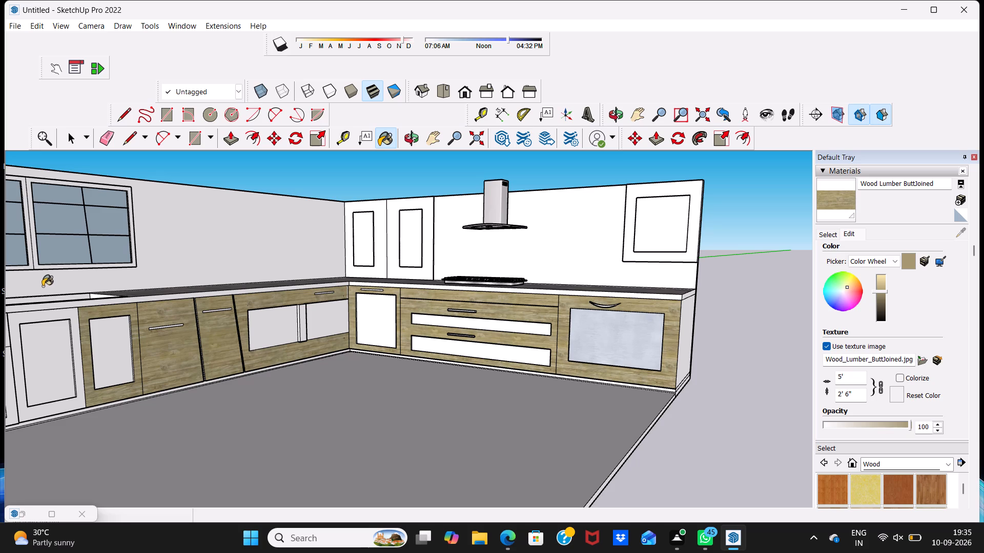
{"action": "left_click", "coordinate": [40, 314]}
Paint the sink run's end drawer unit with Wood Lumber ButtJoined, covering its lower front frame, edge strip and side panel.
{"action": "scroll", "coordinate": [45, 308], "scroll_direction": "down", "scroll_amount": 3}
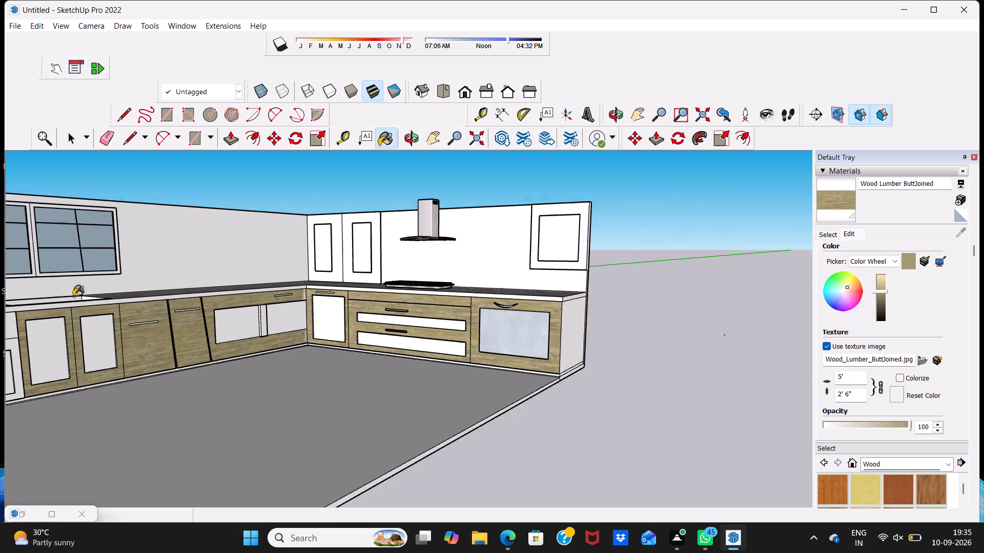
{"action": "scroll", "coordinate": [73, 296], "scroll_direction": "down", "scroll_amount": 12}
{"action": "scroll", "coordinate": [80, 297], "scroll_direction": "up", "scroll_amount": 10}
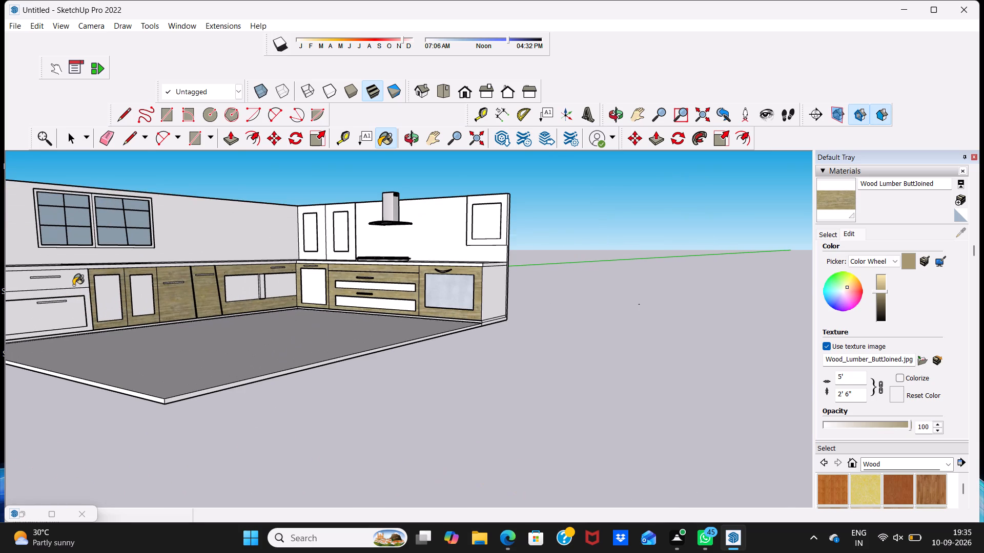
{"action": "left_click", "coordinate": [69, 290]}
{"action": "scroll", "coordinate": [70, 290], "scroll_direction": "down", "scroll_amount": 5}
{"action": "scroll", "coordinate": [74, 289], "scroll_direction": "up", "scroll_amount": 2}
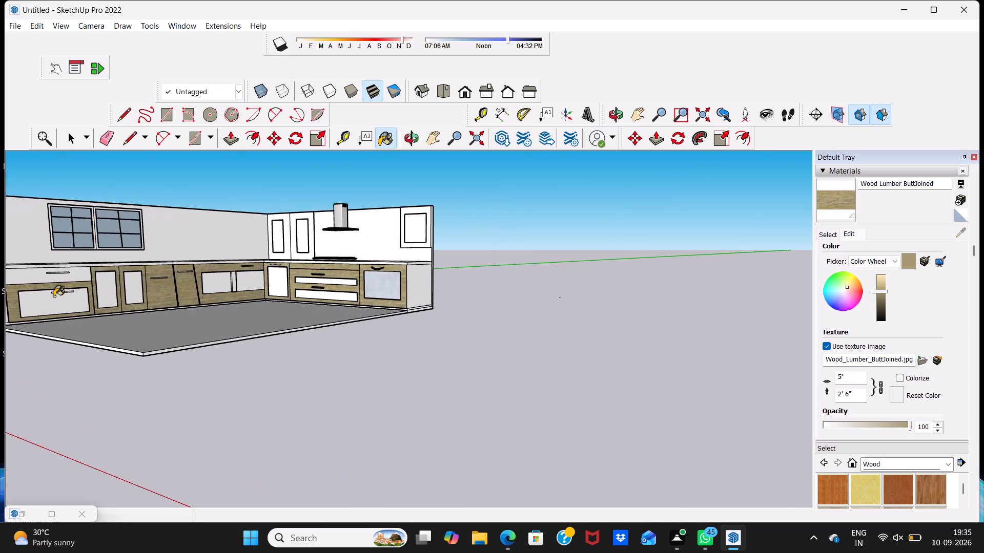
{"action": "scroll", "coordinate": [54, 296], "scroll_direction": "up", "scroll_amount": 1}
{"action": "scroll", "coordinate": [54, 296], "scroll_direction": "down", "scroll_amount": 7}
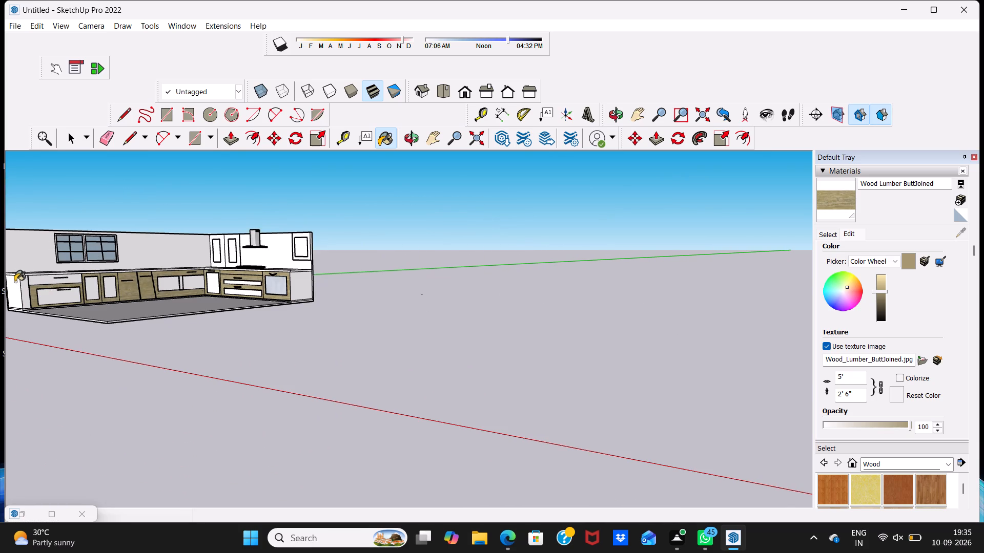
{"action": "left_click", "coordinate": [23, 289]}
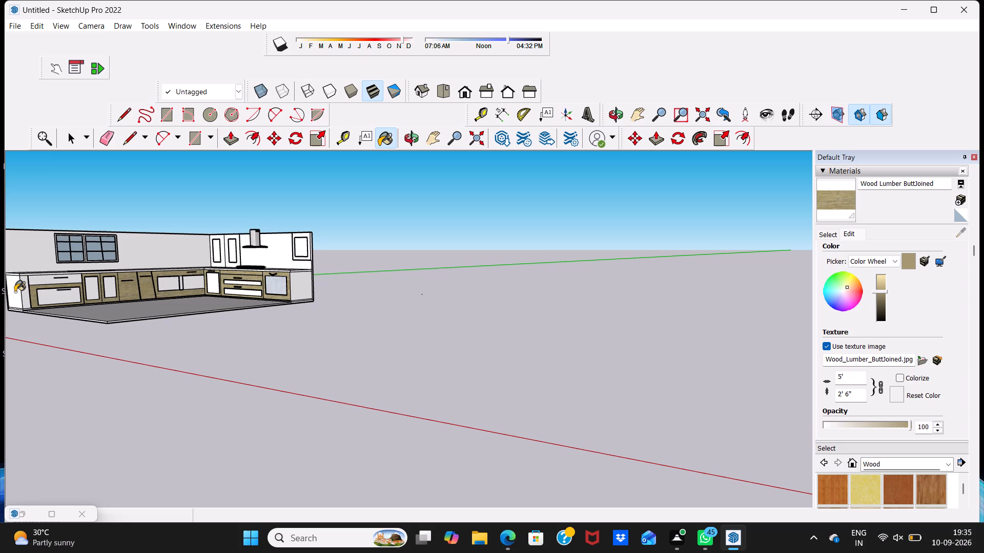
{"action": "left_click", "coordinate": [15, 292]}
Paint the plinth below the base cabinets along both the sink run and the hob run with Wood Lumber ButtJoined.
{"action": "scroll", "coordinate": [26, 279], "scroll_direction": "up", "scroll_amount": 15}
{"action": "scroll", "coordinate": [26, 273], "scroll_direction": "down", "scroll_amount": 5}
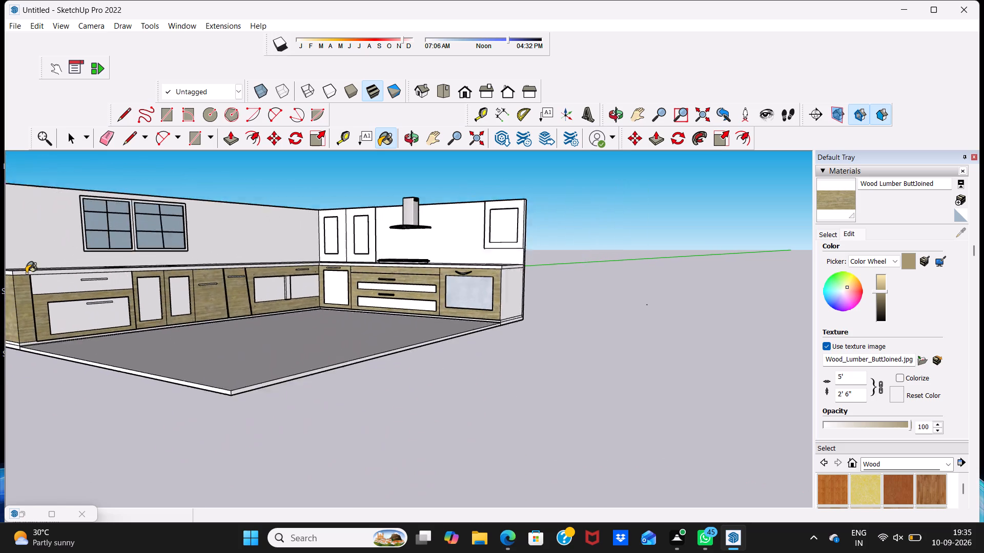
{"action": "scroll", "coordinate": [45, 308], "scroll_direction": "up", "scroll_amount": 6}
{"action": "left_click", "coordinate": [25, 357]}
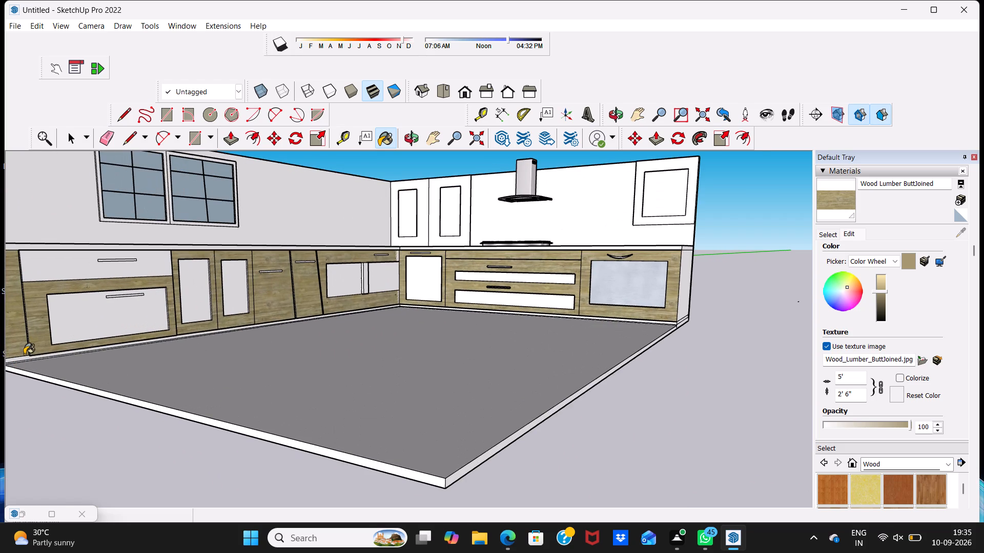
{"action": "left_click", "coordinate": [23, 358]}
{"action": "scroll", "coordinate": [31, 346], "scroll_direction": "down", "scroll_amount": 5}
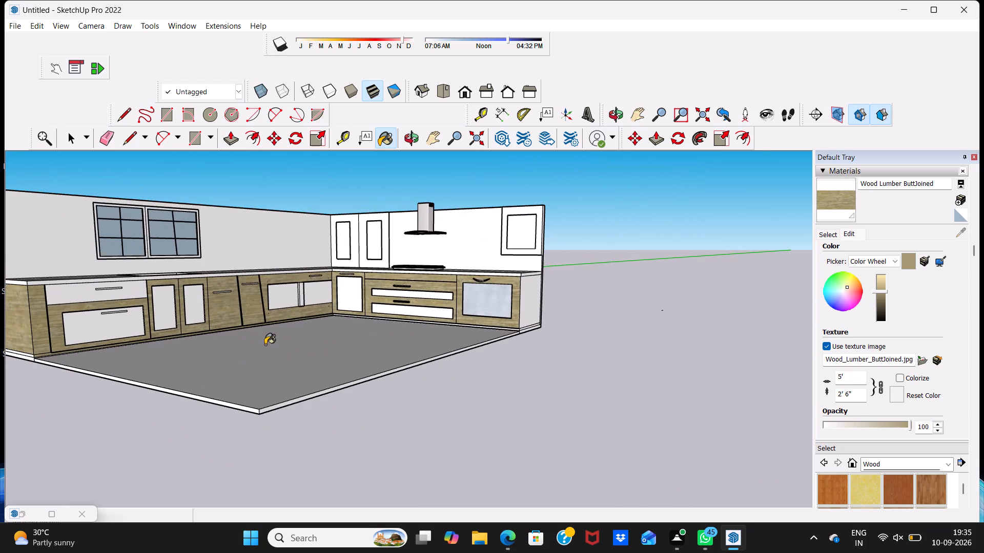
{"action": "scroll", "coordinate": [4, 325], "scroll_direction": "up", "scroll_amount": 4}
{"action": "middle_click_drag", "start_coordinate": [22, 351], "coordinate": [37, 360]}
{"action": "scroll", "coordinate": [30, 356], "scroll_direction": "up", "scroll_amount": 2}
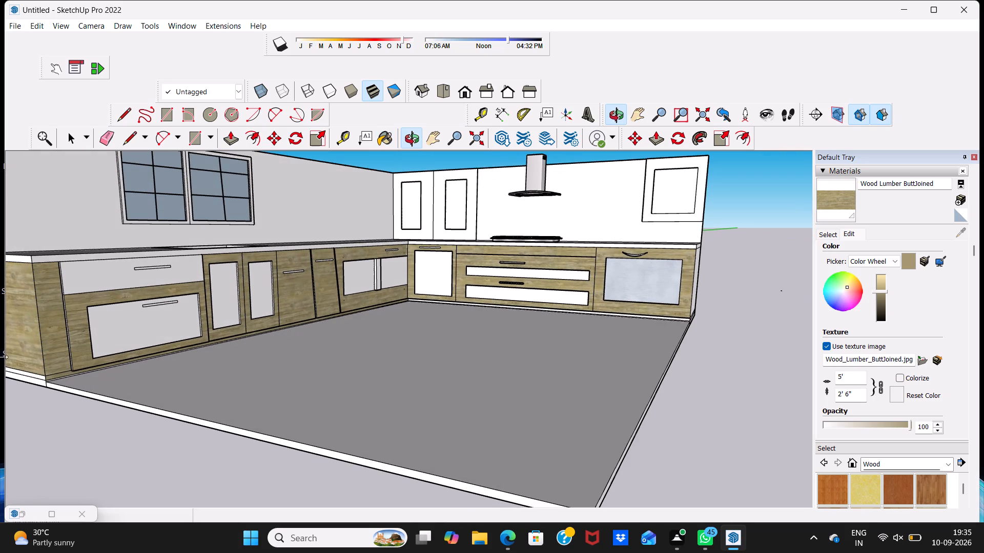
{"action": "left_click", "coordinate": [34, 375]}
{"action": "scroll", "coordinate": [409, 299], "scroll_direction": "up", "scroll_amount": 10}
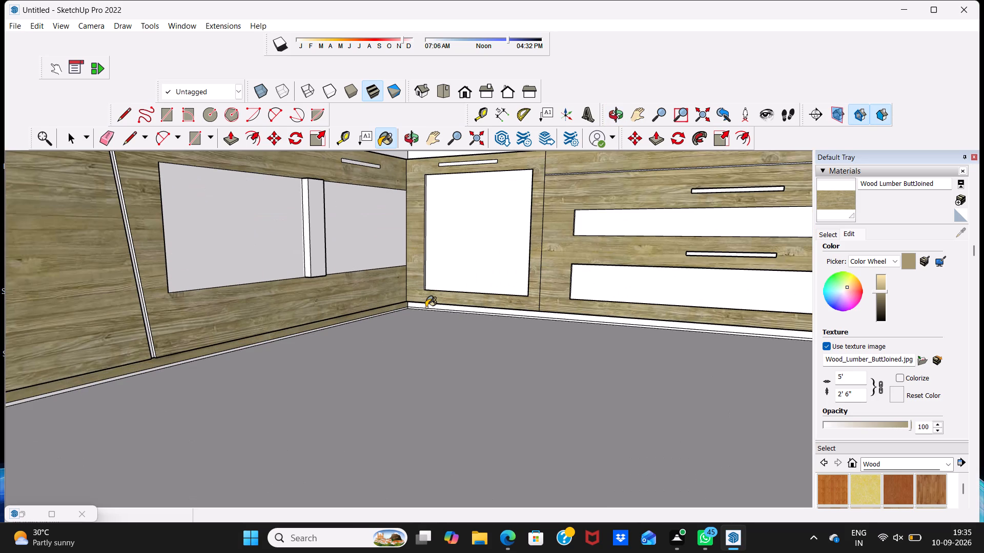
{"action": "left_click", "coordinate": [426, 307]}
{"action": "scroll", "coordinate": [455, 299], "scroll_direction": "down", "scroll_amount": 12}
{"action": "scroll", "coordinate": [744, 278], "scroll_direction": "up", "scroll_amount": 3}
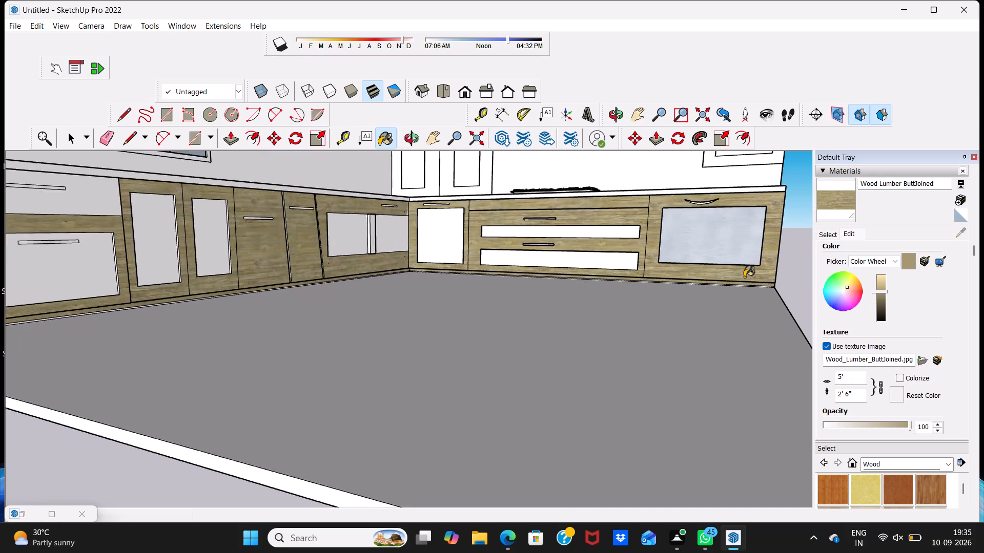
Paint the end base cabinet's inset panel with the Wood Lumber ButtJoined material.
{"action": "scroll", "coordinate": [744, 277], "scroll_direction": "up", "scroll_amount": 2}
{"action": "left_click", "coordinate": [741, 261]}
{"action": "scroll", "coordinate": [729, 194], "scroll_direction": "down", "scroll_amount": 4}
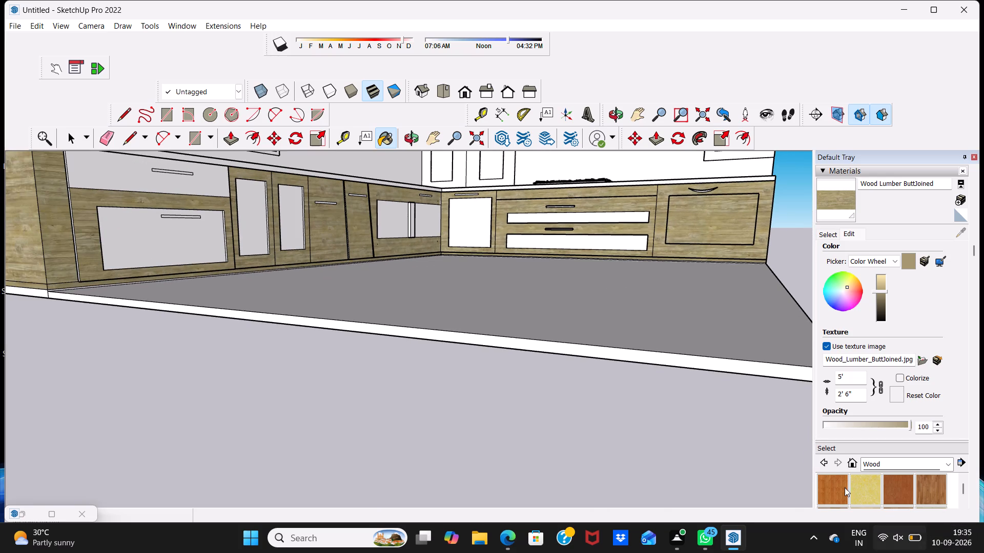
Paint the end base cabinet's inset panel and both drawer inset panels on the hob run with the Wood Floor material.
{"action": "left_click", "coordinate": [929, 480]}
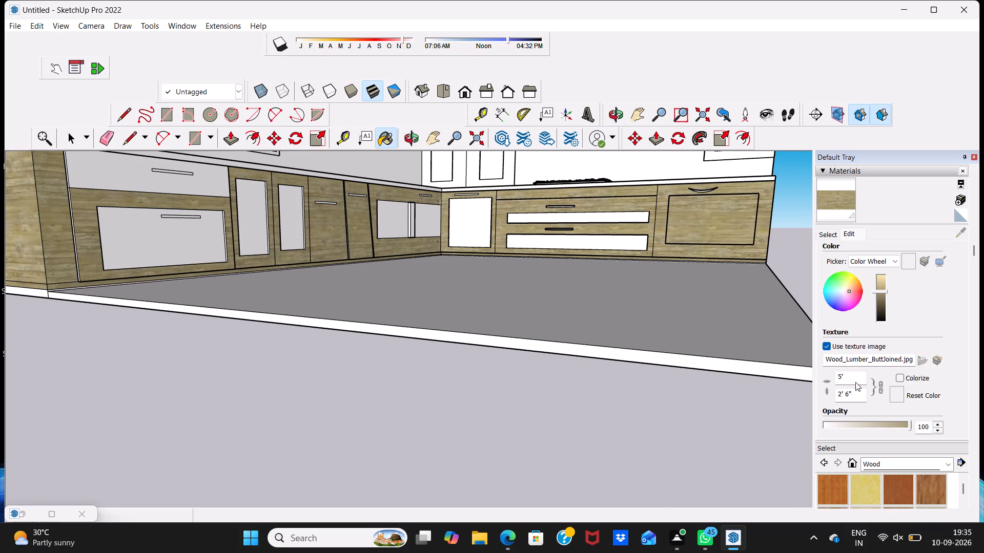
{"action": "scroll", "coordinate": [668, 205], "scroll_direction": "up", "scroll_amount": 3}
{"action": "left_click", "coordinate": [695, 212]}
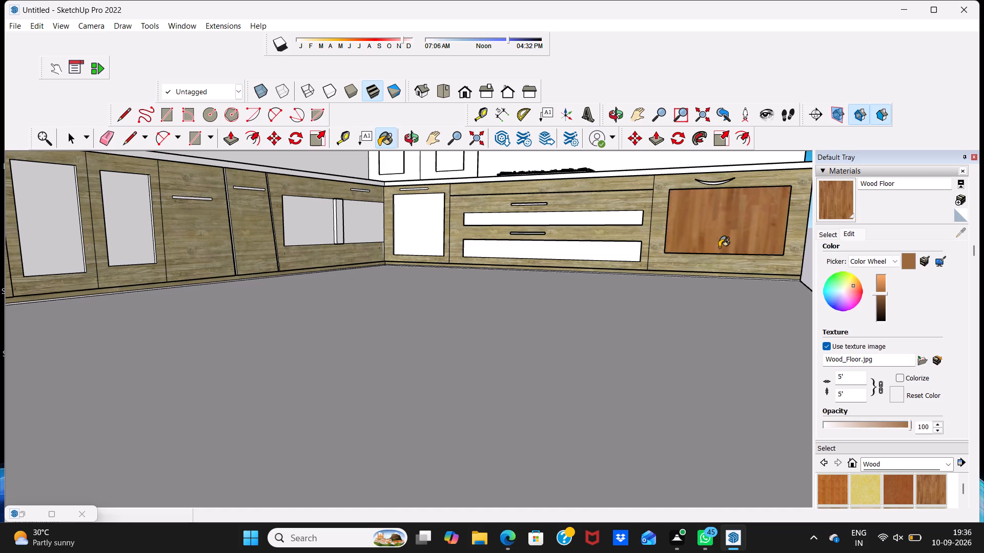
{"action": "scroll", "coordinate": [627, 231], "scroll_direction": "up", "scroll_amount": 4}
{"action": "left_click", "coordinate": [589, 212]}
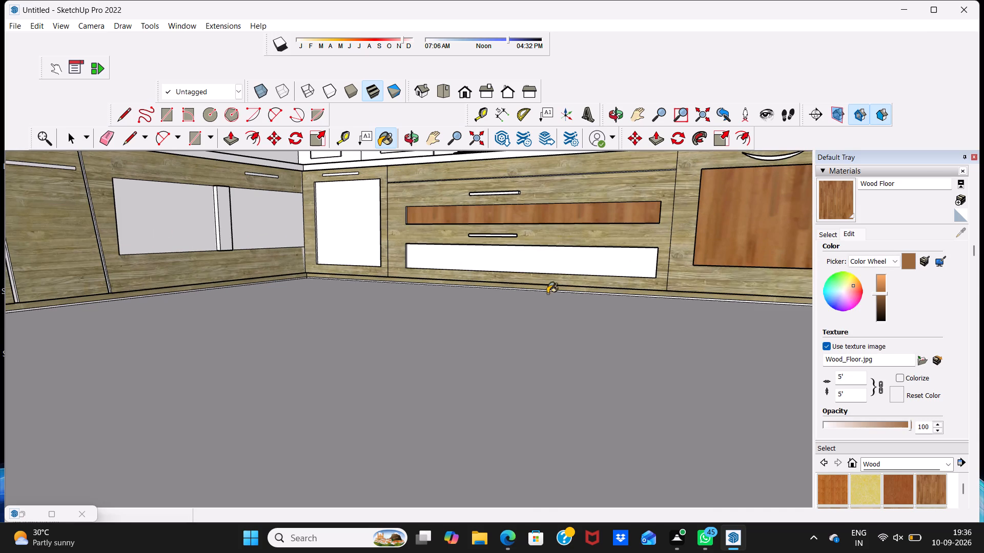
{"action": "left_click", "coordinate": [552, 266]}
Paint the two drawer handles below the hob with Wood Floor, including the top face of the upper handle.
{"action": "scroll", "coordinate": [553, 265], "scroll_direction": "down", "scroll_amount": 8}
{"action": "scroll", "coordinate": [484, 228], "scroll_direction": "up", "scroll_amount": 12}
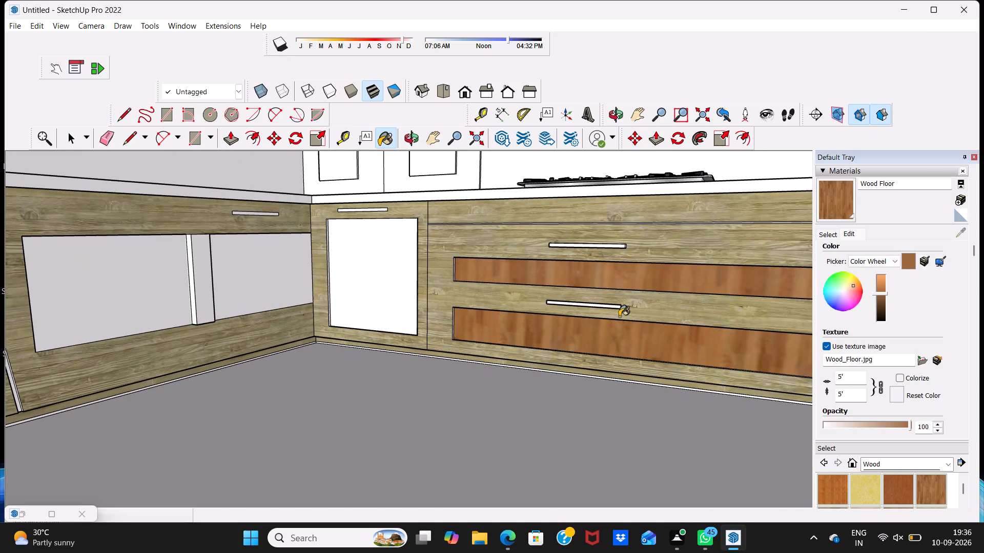
{"action": "left_click", "coordinate": [619, 316]}
{"action": "left_click", "coordinate": [625, 248]}
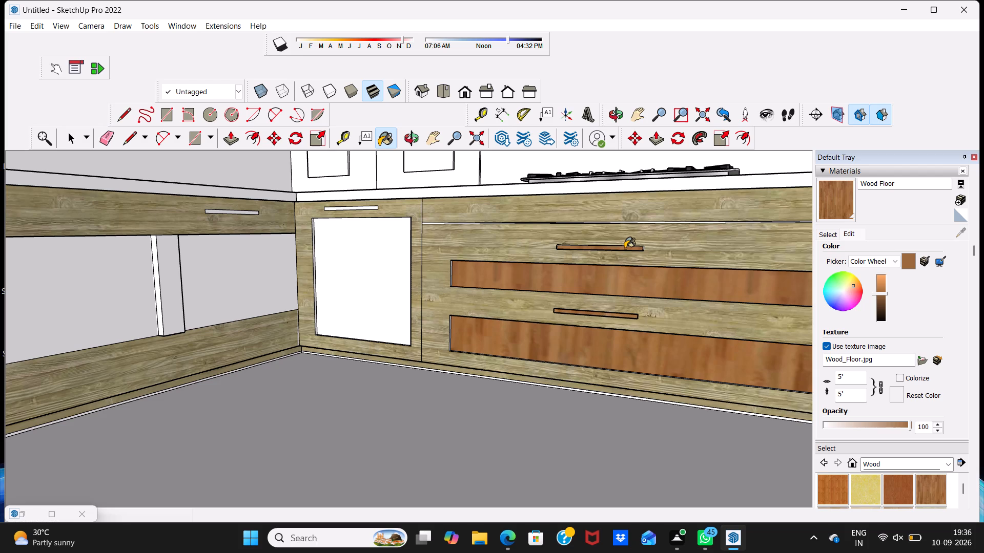
{"action": "middle_click_drag", "start_coordinate": [624, 247], "coordinate": [580, 384]}
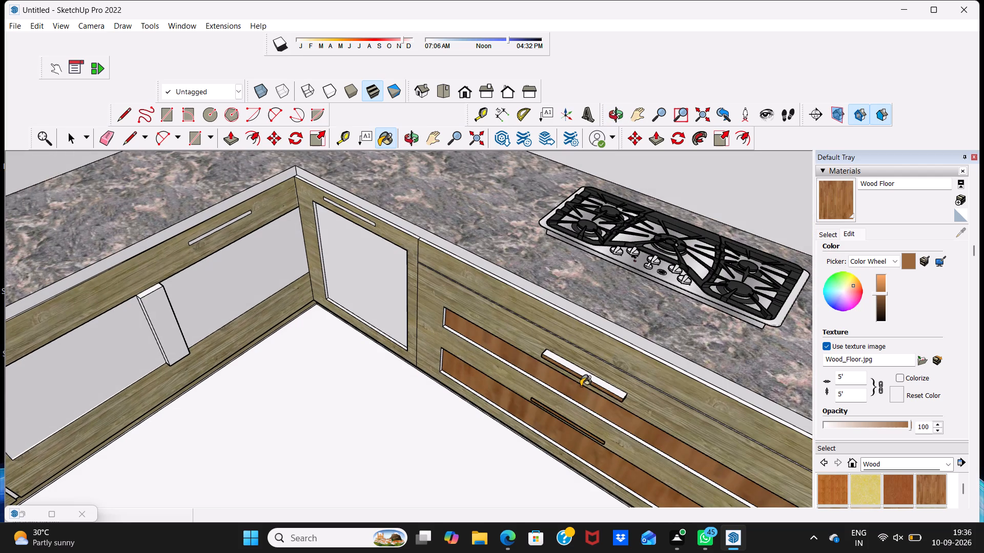
{"action": "left_click", "coordinate": [587, 374]}
{"action": "scroll", "coordinate": [542, 433], "scroll_direction": "up", "scroll_amount": 3}
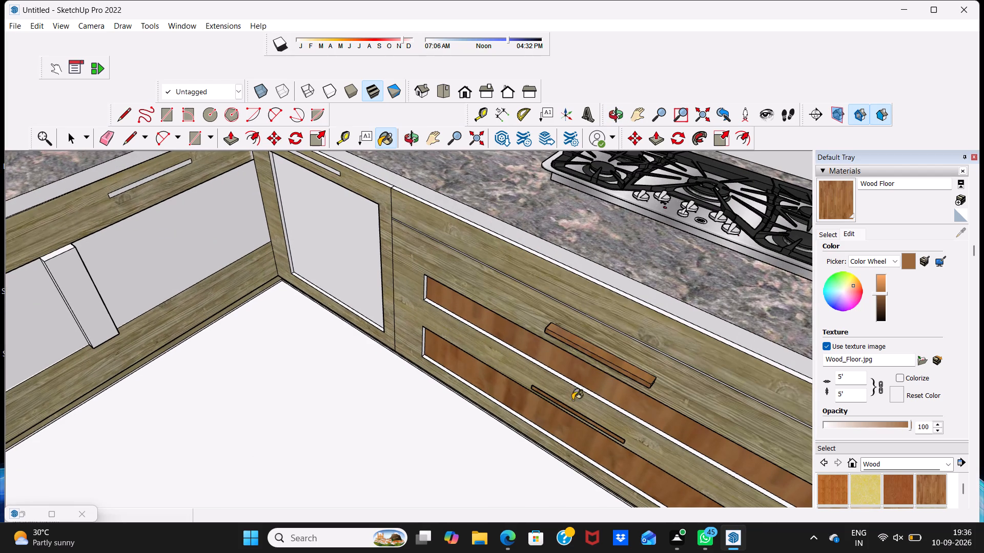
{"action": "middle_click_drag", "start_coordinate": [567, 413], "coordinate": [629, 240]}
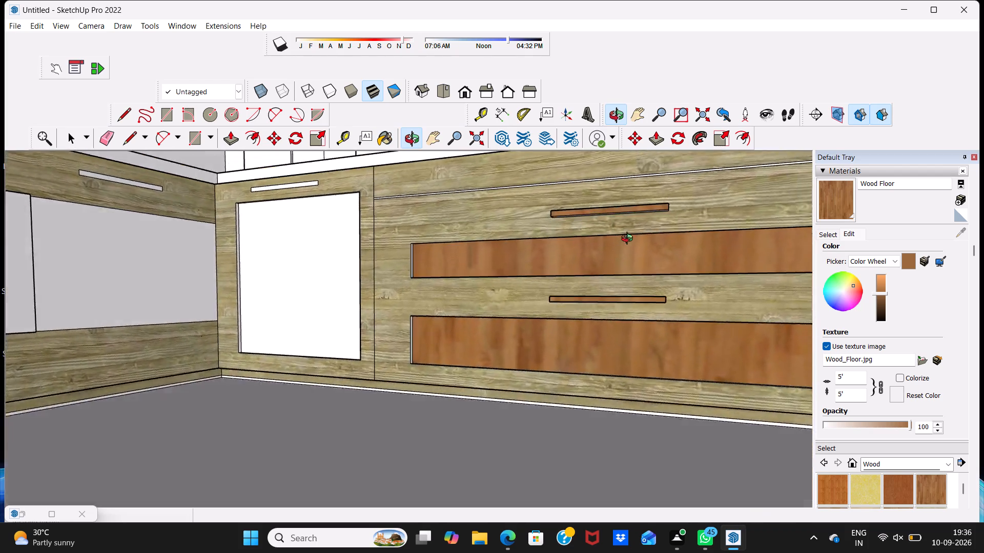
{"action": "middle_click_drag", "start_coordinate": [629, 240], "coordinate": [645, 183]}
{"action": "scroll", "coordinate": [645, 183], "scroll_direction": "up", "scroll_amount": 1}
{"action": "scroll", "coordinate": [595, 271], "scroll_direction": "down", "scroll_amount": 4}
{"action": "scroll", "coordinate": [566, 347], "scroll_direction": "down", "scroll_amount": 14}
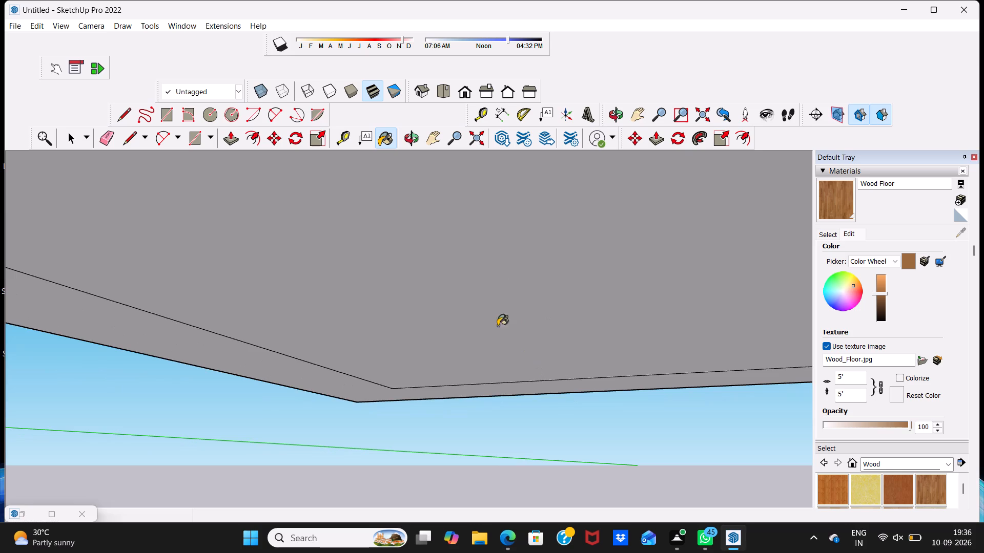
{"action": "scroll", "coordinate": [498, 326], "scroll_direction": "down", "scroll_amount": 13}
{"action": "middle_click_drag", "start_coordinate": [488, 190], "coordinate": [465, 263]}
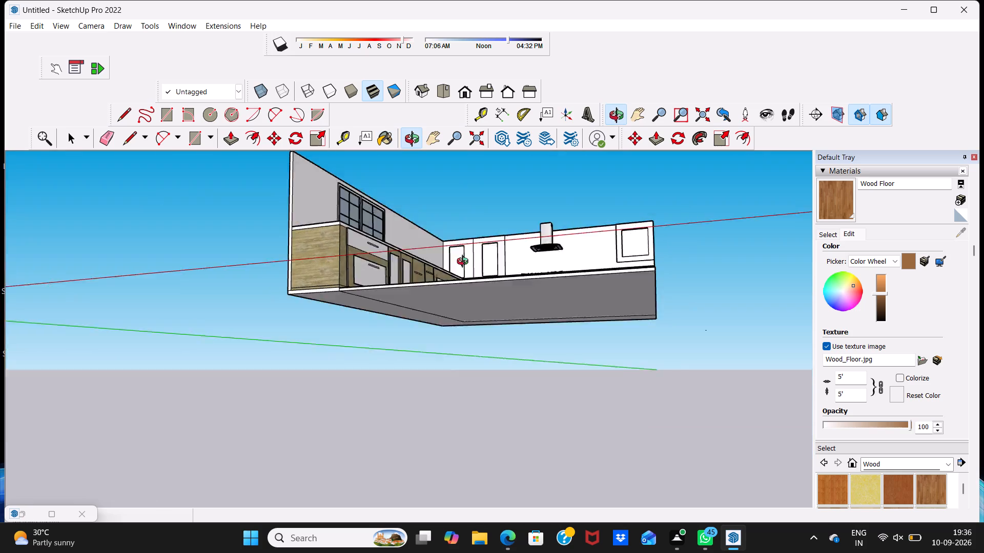
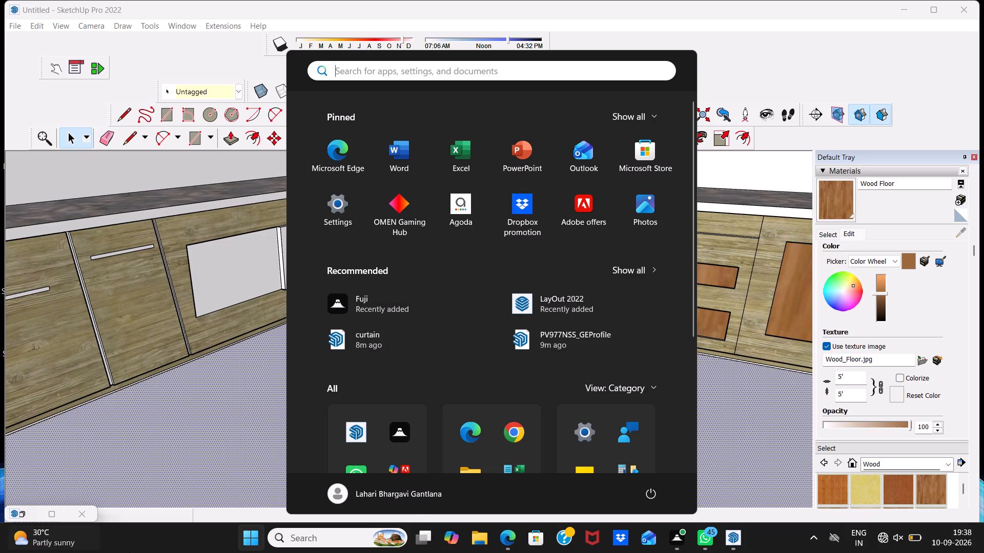
Paint the curved handle of the end cabinet beside the drawers with the Wood Floor material, covering its top and front faces.
{"action": "left_click_drag", "start_coordinate": [256, 461], "coordinate": [266, 458]}
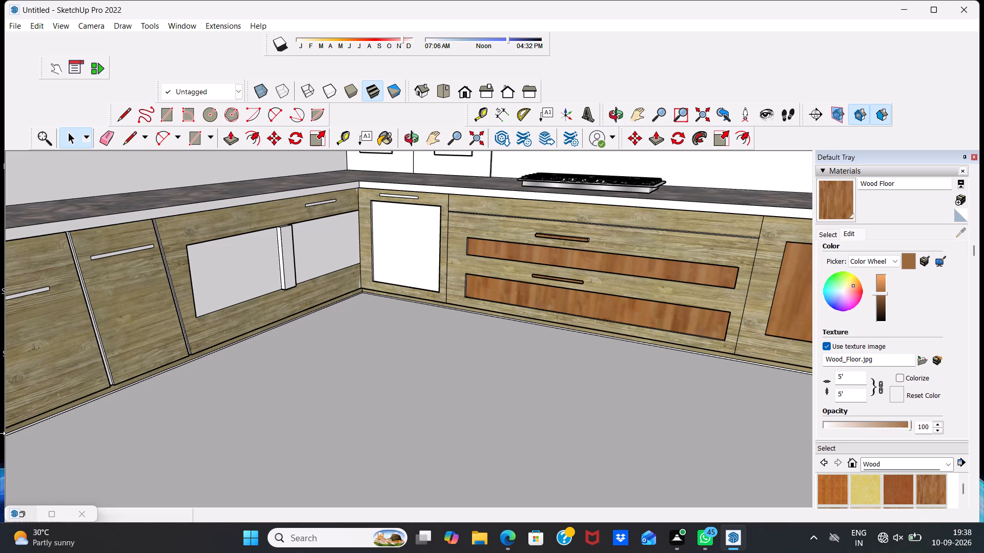
{"action": "middle_click_drag", "start_coordinate": [477, 273], "coordinate": [616, 417]}
{"action": "scroll", "coordinate": [587, 311], "scroll_direction": "up", "scroll_amount": 6}
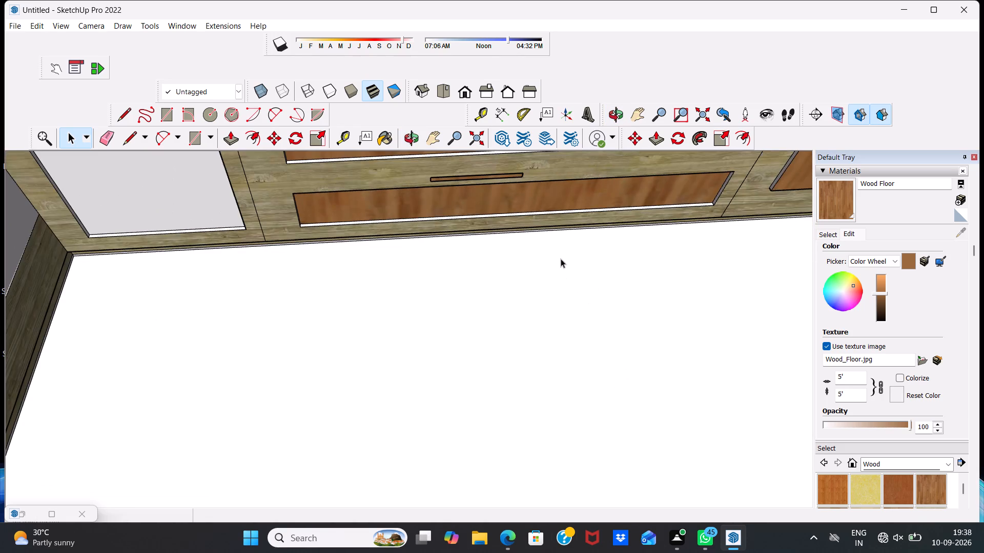
{"action": "scroll", "coordinate": [555, 249], "scroll_direction": "up", "scroll_amount": 2}
{"action": "middle_click_drag", "start_coordinate": [428, 253], "coordinate": [439, 144]}
{"action": "middle_click_drag", "start_coordinate": [400, 228], "coordinate": [399, 227]}
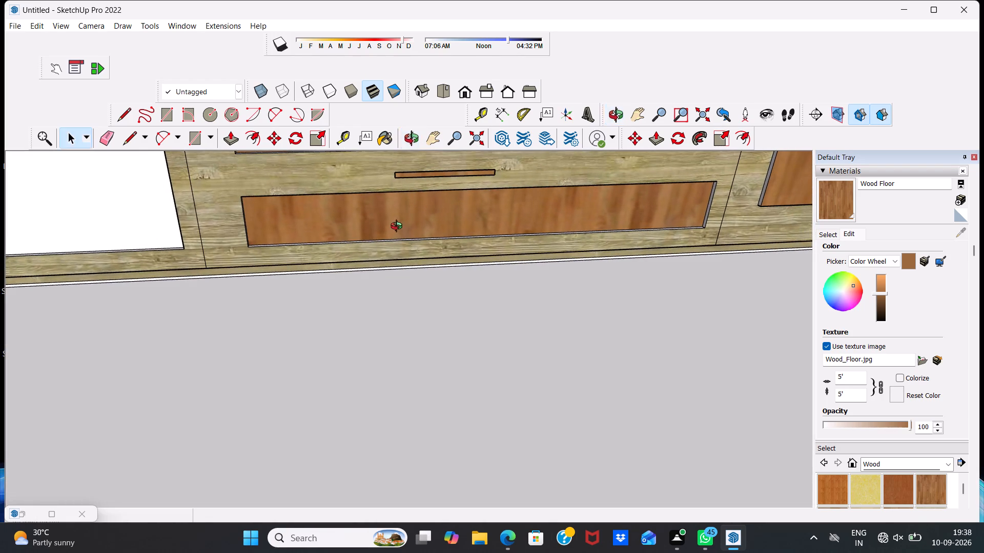
{"action": "middle_click_drag", "start_coordinate": [399, 227], "coordinate": [379, 279]}
{"action": "scroll", "coordinate": [379, 279], "scroll_direction": "up", "scroll_amount": 1}
{"action": "scroll", "coordinate": [382, 270], "scroll_direction": "down", "scroll_amount": 6}
{"action": "scroll", "coordinate": [595, 310], "scroll_direction": "down", "scroll_amount": 4}
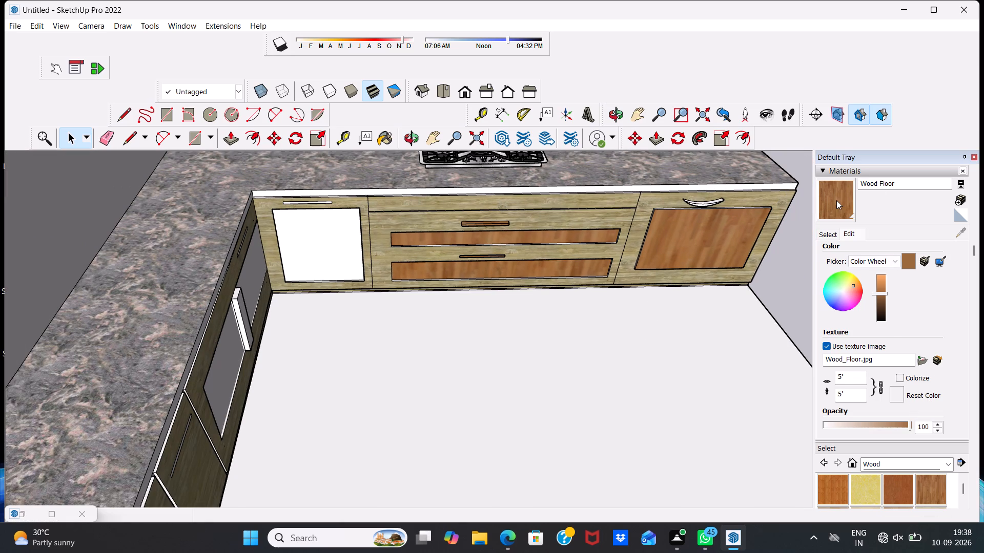
{"action": "left_click", "coordinate": [836, 200]}
{"action": "scroll", "coordinate": [684, 196], "scroll_direction": "up", "scroll_amount": 7}
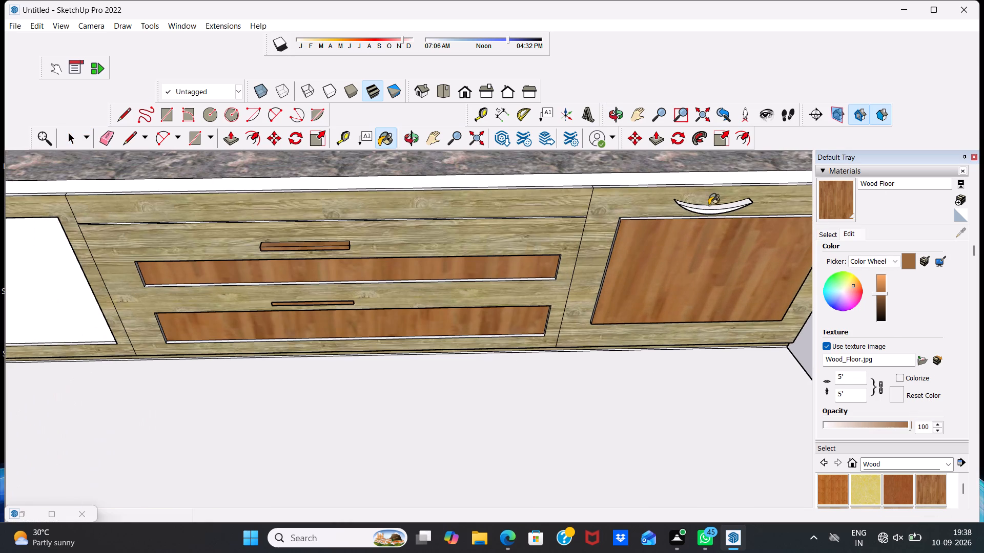
{"action": "left_click", "coordinate": [713, 206]}
{"action": "scroll", "coordinate": [709, 212], "scroll_direction": "up", "scroll_amount": 4}
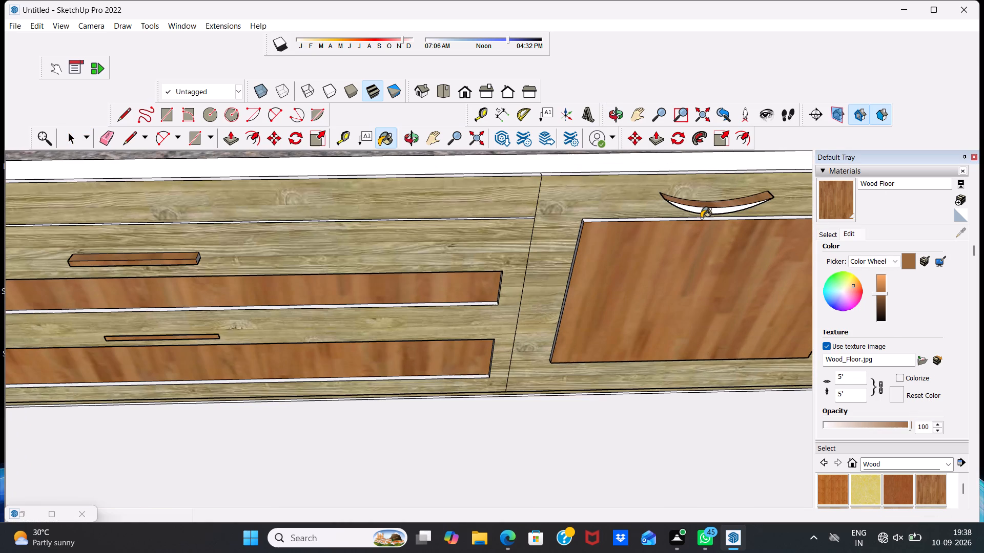
{"action": "left_click", "coordinate": [708, 213]}
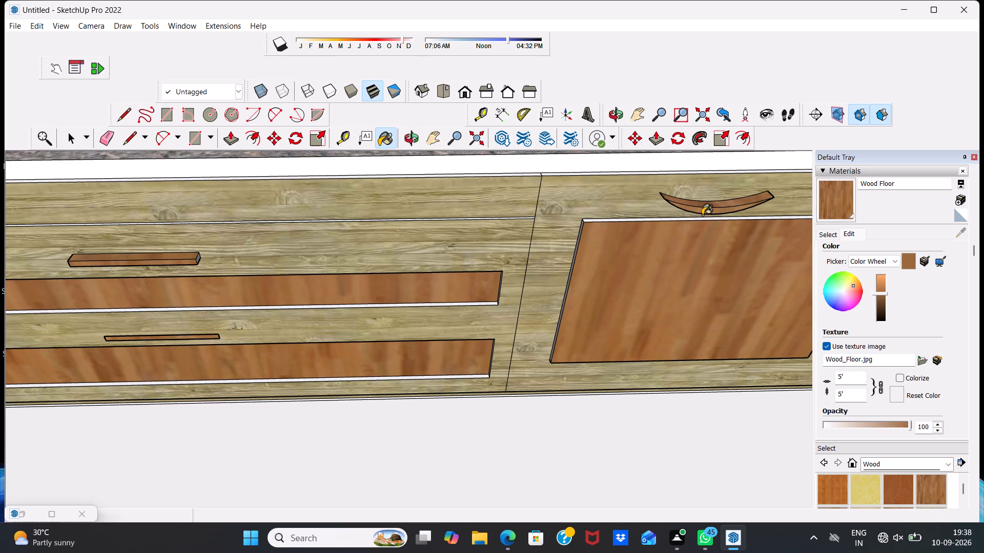
Paint the top and left edge faces of the end cabinet's door panel with Wood Floor.
{"action": "left_click", "coordinate": [695, 219]}
{"action": "scroll", "coordinate": [578, 282], "scroll_direction": "up", "scroll_amount": 4}
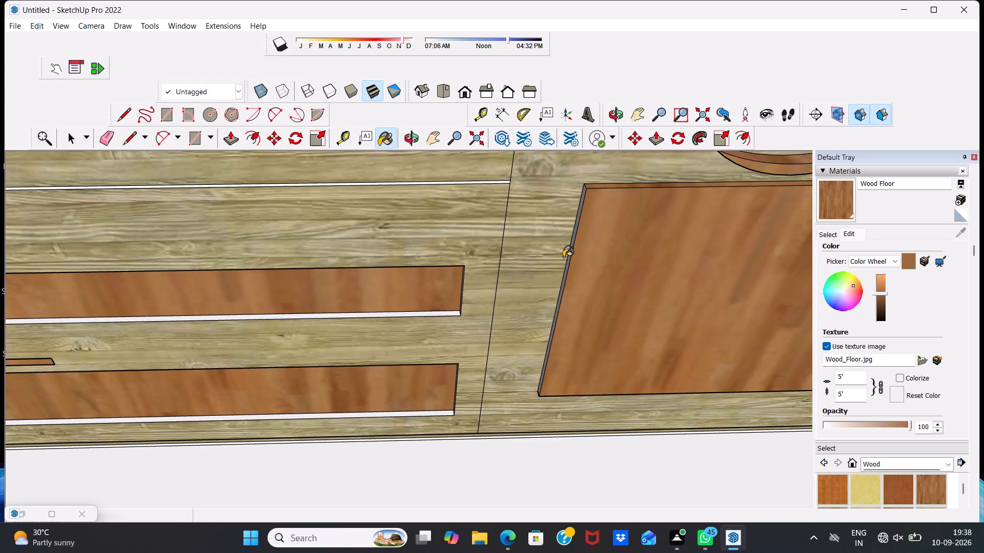
{"action": "left_click", "coordinate": [569, 258]}
Paint the thin edge face along the bottom of the lower drawer's inset panel with Wood Floor.
{"action": "middle_click_drag", "start_coordinate": [586, 342], "coordinate": [585, 292]}
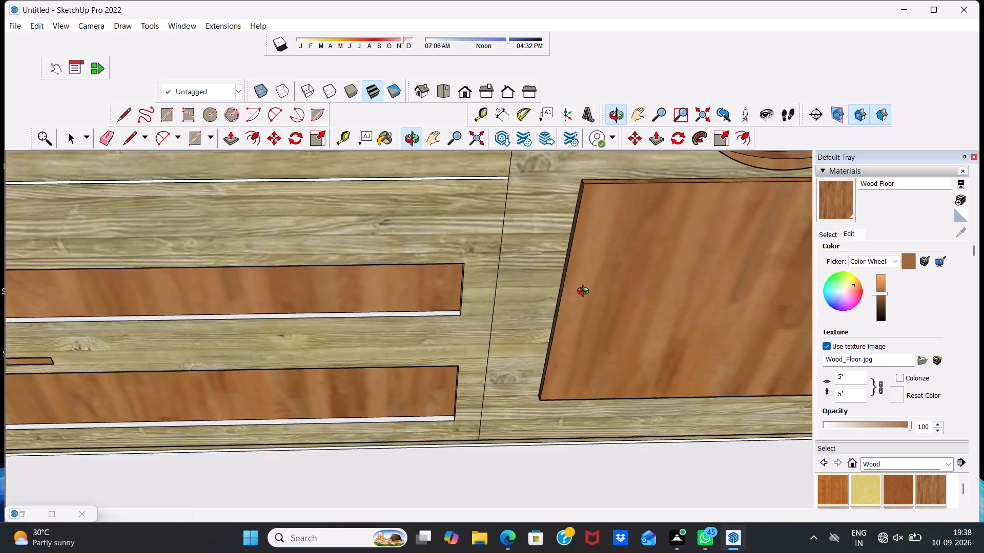
{"action": "middle_click_drag", "start_coordinate": [585, 292], "coordinate": [597, 116]}
{"action": "middle_click_drag", "start_coordinate": [597, 447], "coordinate": [594, 419]}
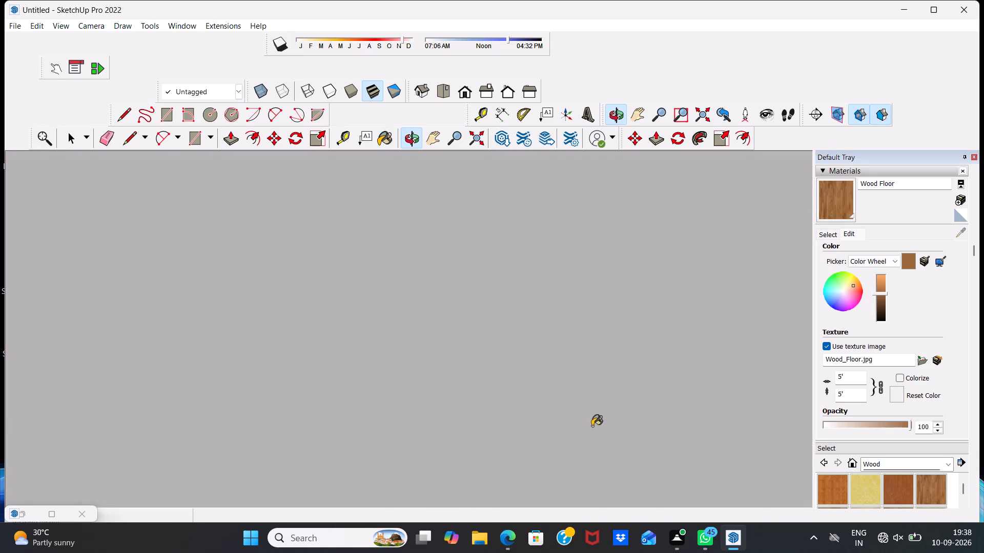
{"action": "scroll", "coordinate": [556, 428], "scroll_direction": "down", "scroll_amount": 11}
{"action": "scroll", "coordinate": [527, 286], "scroll_direction": "down", "scroll_amount": 13}
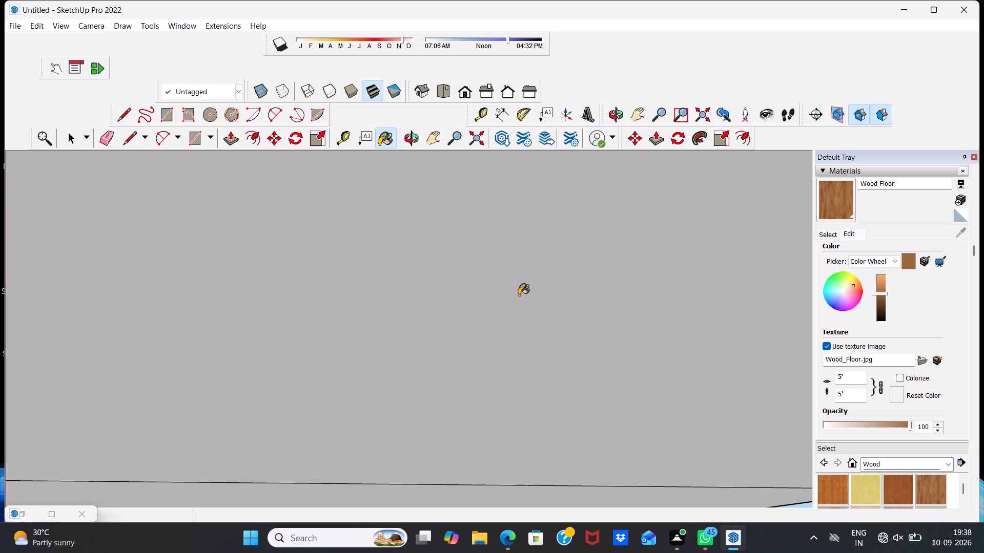
{"action": "scroll", "coordinate": [519, 295], "scroll_direction": "down", "scroll_amount": 11}
{"action": "middle_click_drag", "start_coordinate": [500, 294], "coordinate": [485, 387]}
{"action": "scroll", "coordinate": [545, 325], "scroll_direction": "down", "scroll_amount": 2}
{"action": "scroll", "coordinate": [577, 359], "scroll_direction": "up", "scroll_amount": 7}
{"action": "middle_click_drag", "start_coordinate": [596, 346], "coordinate": [581, 373]}
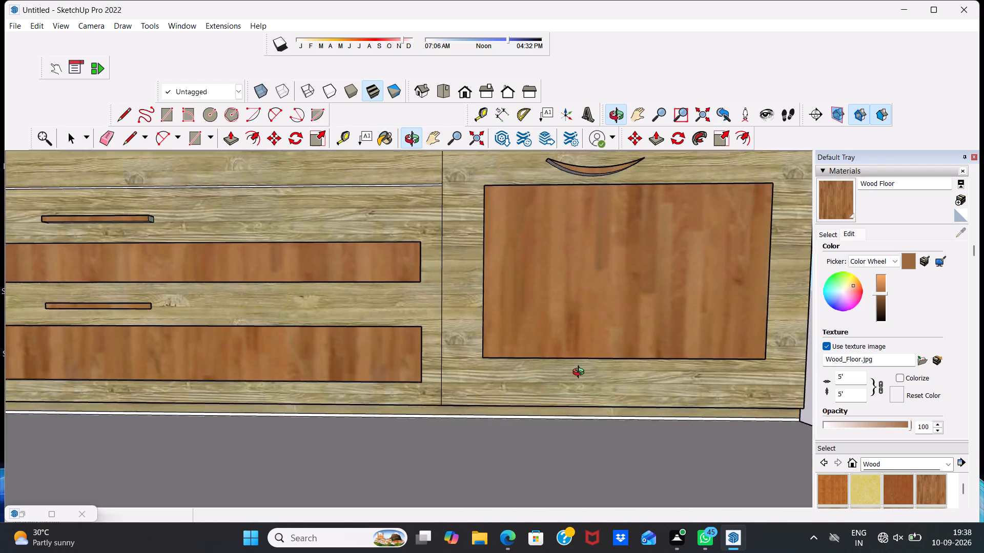
{"action": "middle_click_drag", "start_coordinate": [581, 373], "coordinate": [581, 376]}
{"action": "scroll", "coordinate": [580, 370], "scroll_direction": "up", "scroll_amount": 9}
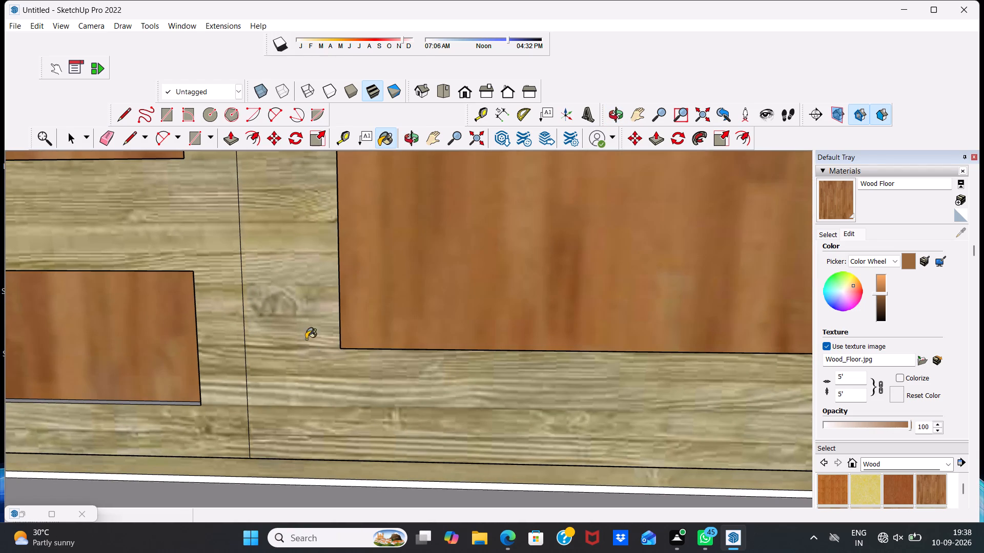
{"action": "left_click", "coordinate": [150, 401]}
{"action": "scroll", "coordinate": [152, 409], "scroll_direction": "up", "scroll_amount": 3}
{"action": "middle_click_drag", "start_coordinate": [146, 415], "coordinate": [142, 407]}
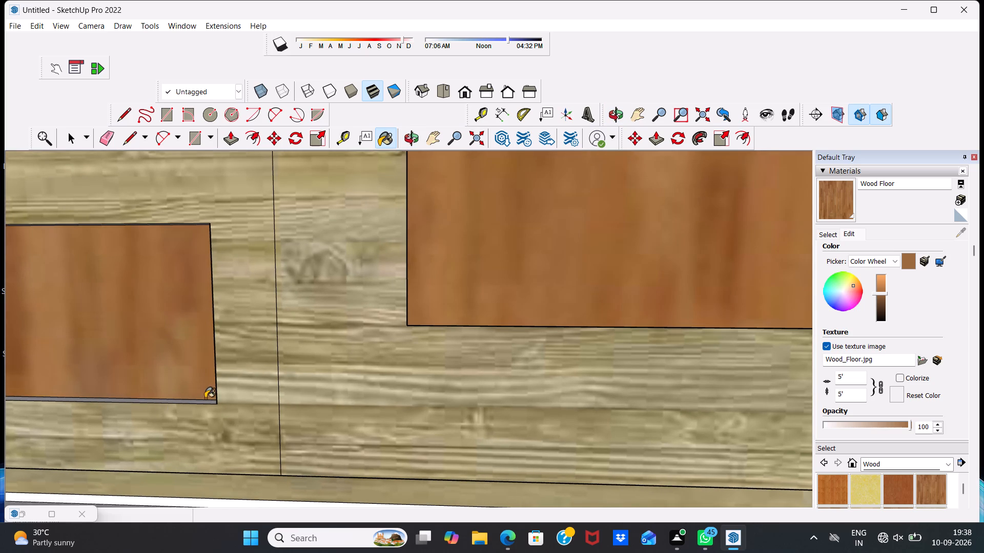
{"action": "left_click", "coordinate": [207, 403]}
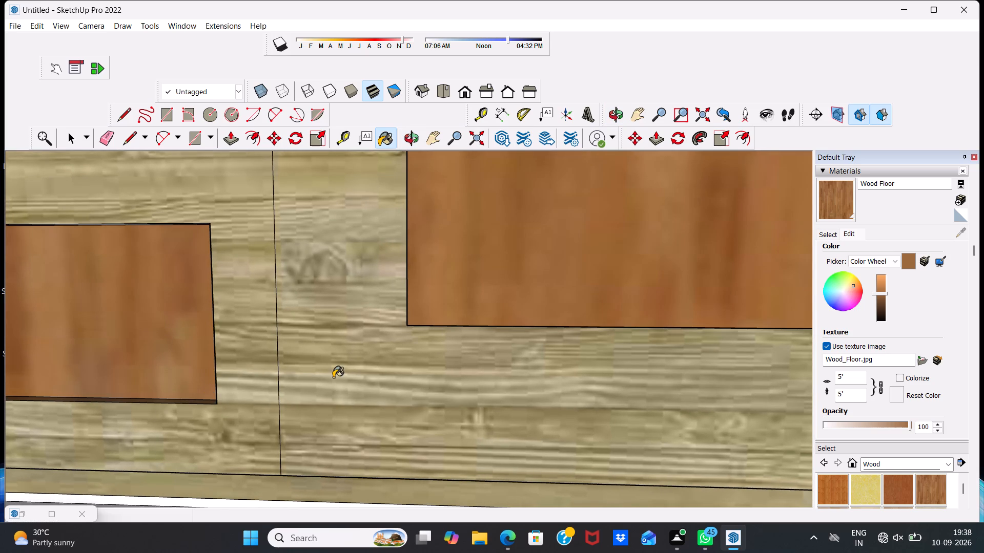
Paint the bottom edge face of the end cabinet's door panel with Wood Floor.
{"action": "middle_click_drag", "start_coordinate": [450, 368], "coordinate": [456, 343]}
{"action": "middle_click_drag", "start_coordinate": [449, 334], "coordinate": [444, 318]}
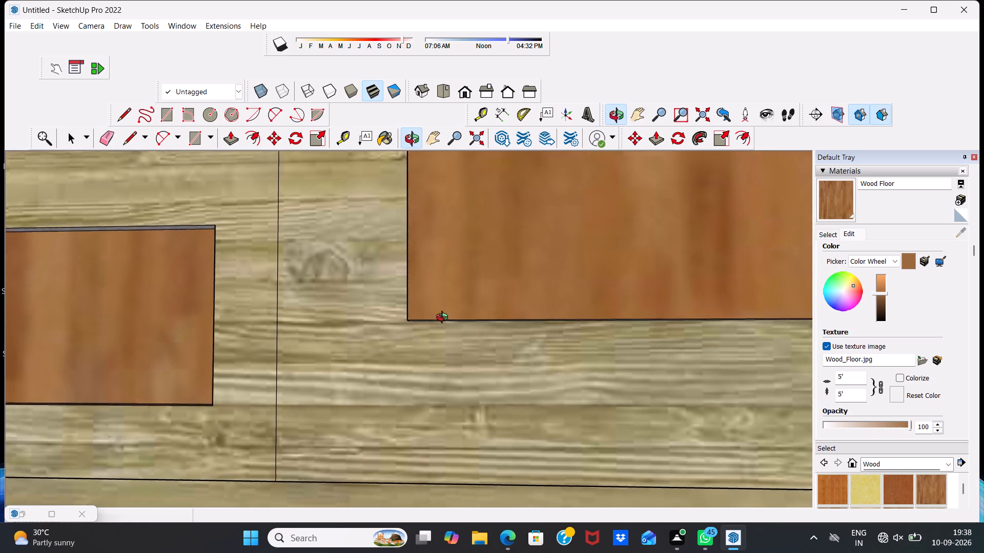
{"action": "middle_click_drag", "start_coordinate": [444, 318], "coordinate": [456, 279]}
{"action": "left_click", "coordinate": [472, 315]}
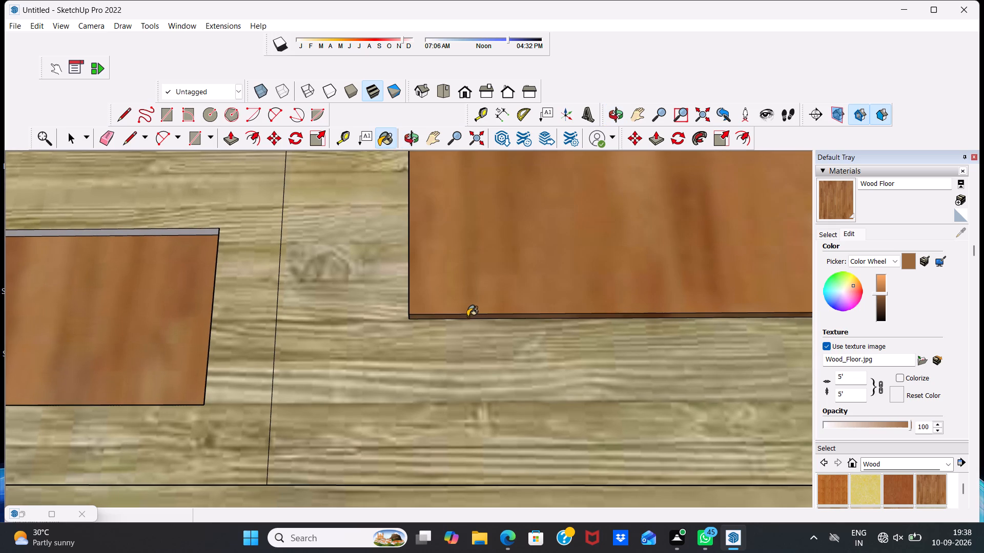
Paint the right edge face of the end cabinet's door panel with Wood Floor.
{"action": "scroll", "coordinate": [462, 326], "scroll_direction": "down", "scroll_amount": 8}
{"action": "scroll", "coordinate": [437, 370], "scroll_direction": "down", "scroll_amount": 8}
{"action": "middle_click_drag", "start_coordinate": [437, 370], "coordinate": [437, 456]}
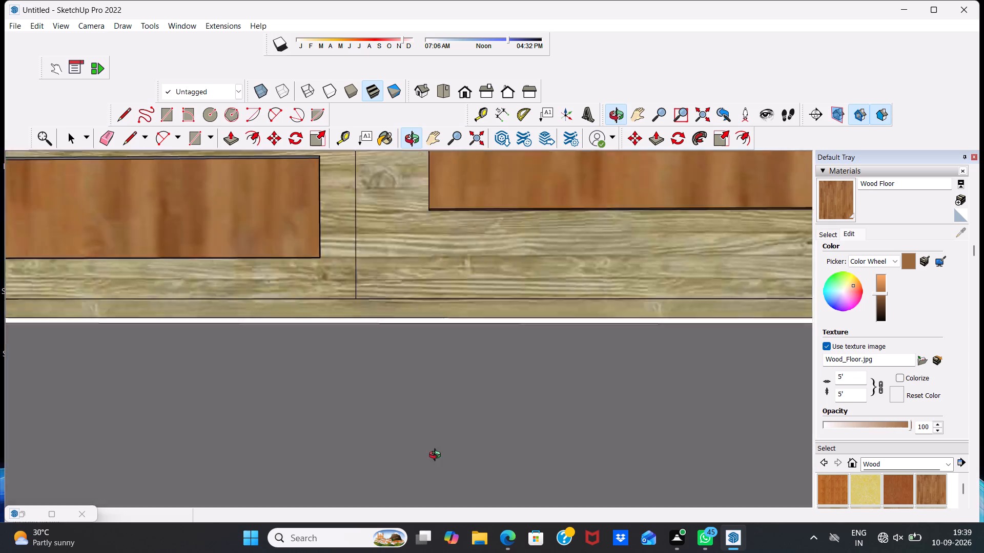
{"action": "middle_click_drag", "start_coordinate": [437, 456], "coordinate": [441, 474]}
{"action": "scroll", "coordinate": [437, 355], "scroll_direction": "down", "scroll_amount": 13}
{"action": "scroll", "coordinate": [474, 210], "scroll_direction": "down", "scroll_amount": 3}
{"action": "scroll", "coordinate": [651, 272], "scroll_direction": "up", "scroll_amount": 1}
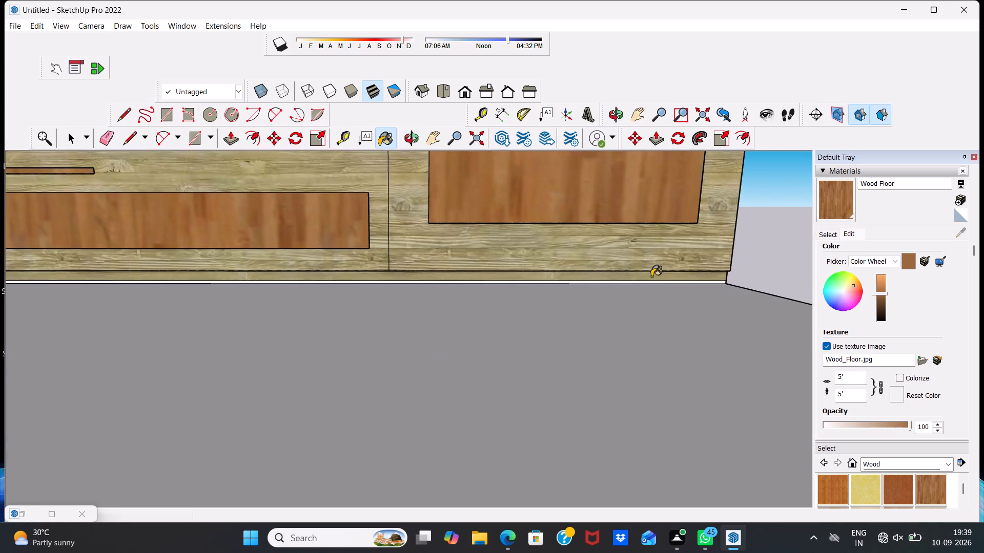
{"action": "scroll", "coordinate": [654, 285], "scroll_direction": "down", "scroll_amount": 6}
{"action": "middle_click_drag", "start_coordinate": [669, 204], "coordinate": [468, 337]}
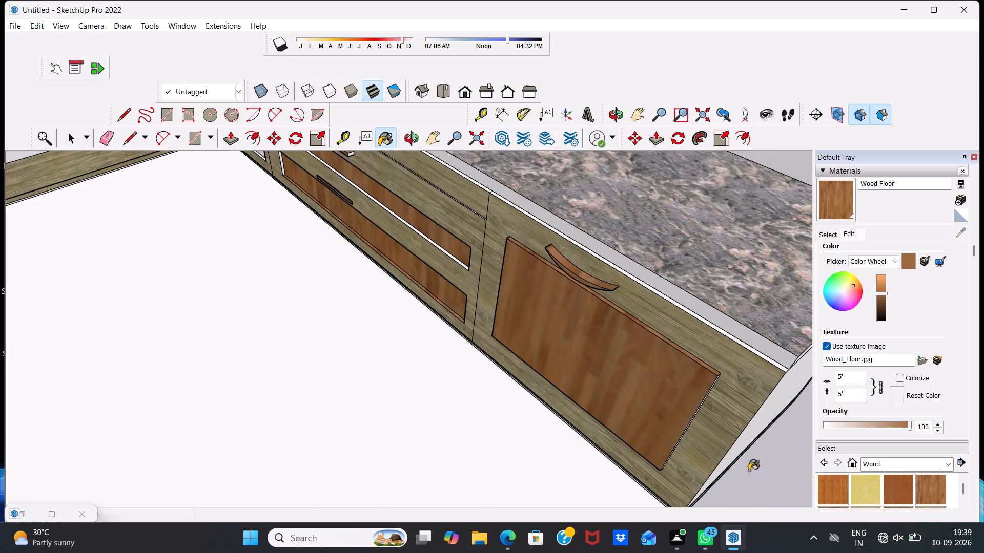
{"action": "scroll", "coordinate": [741, 458], "scroll_direction": "up", "scroll_amount": 4}
{"action": "scroll", "coordinate": [701, 391], "scroll_direction": "up", "scroll_amount": 5}
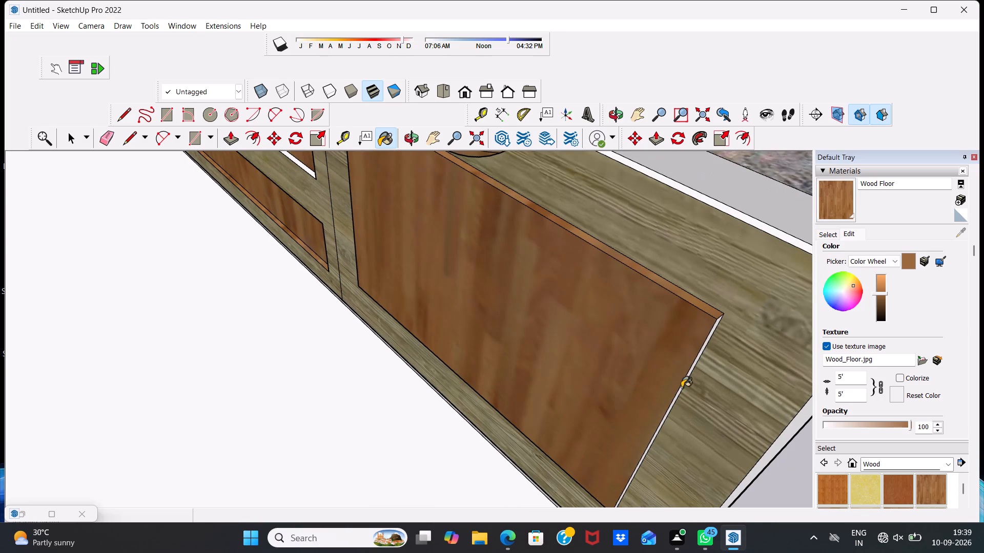
{"action": "left_click", "coordinate": [681, 385]}
Paint the upper drawer inset's bottom and right edge faces and the lower drawer inset's right edge face with Wood Floor.
{"action": "middle_click_drag", "start_coordinate": [563, 417], "coordinate": [817, 376]}
{"action": "scroll", "coordinate": [406, 380], "scroll_direction": "down", "scroll_amount": 4}
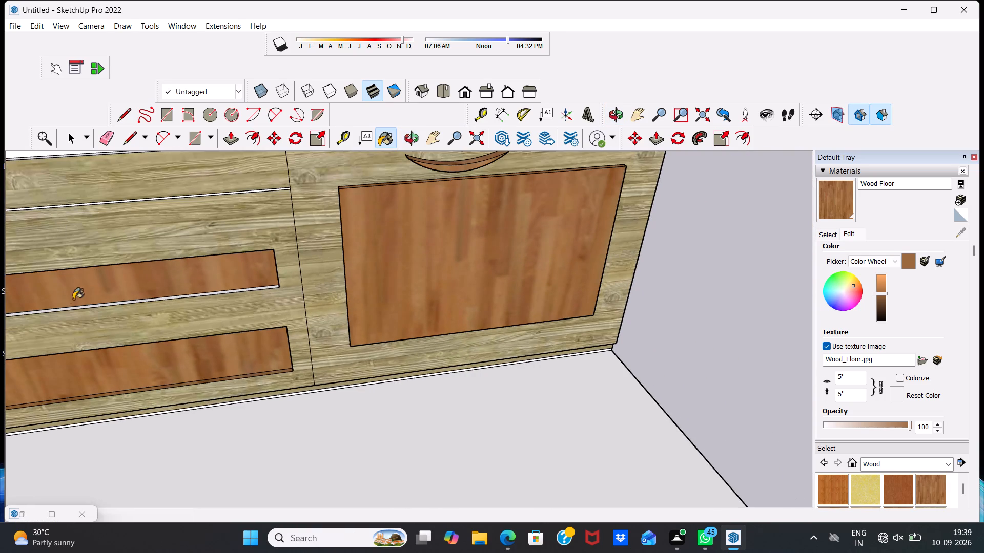
{"action": "middle_click_drag", "start_coordinate": [73, 299], "coordinate": [86, 250]}
{"action": "middle_click_drag", "start_coordinate": [80, 336], "coordinate": [107, 240]}
{"action": "scroll", "coordinate": [106, 239], "scroll_direction": "up", "scroll_amount": 2}
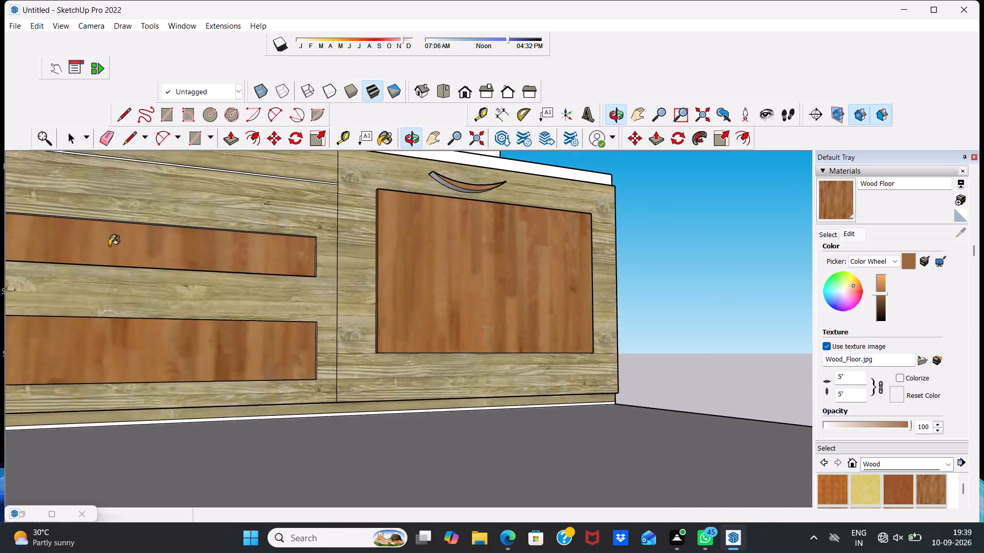
{"action": "scroll", "coordinate": [109, 246], "scroll_direction": "up", "scroll_amount": 1}
{"action": "middle_click_drag", "start_coordinate": [98, 286], "coordinate": [112, 306]}
{"action": "scroll", "coordinate": [112, 306], "scroll_direction": "up", "scroll_amount": 5}
{"action": "middle_click_drag", "start_coordinate": [146, 369], "coordinate": [156, 454]}
{"action": "left_click", "coordinate": [221, 338]}
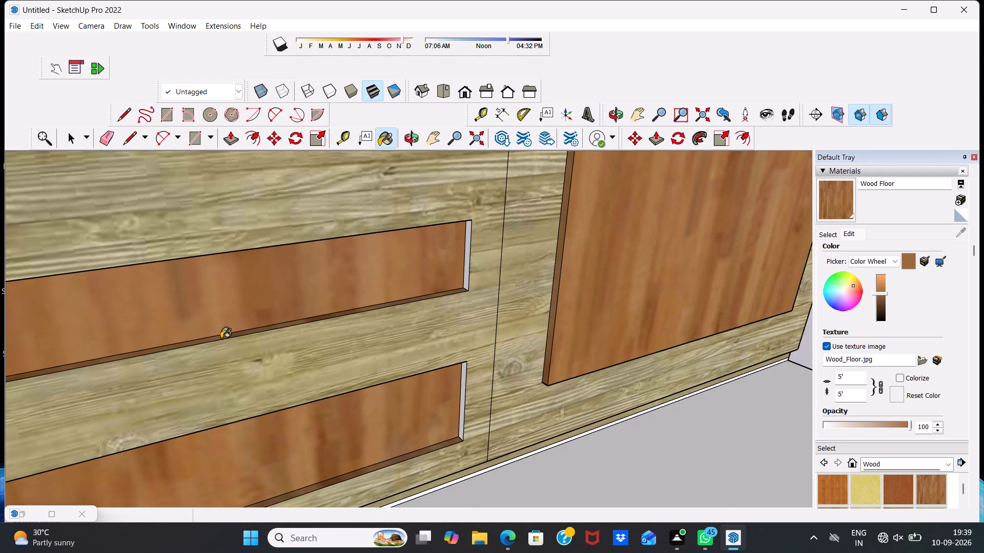
{"action": "left_click", "coordinate": [465, 250]}
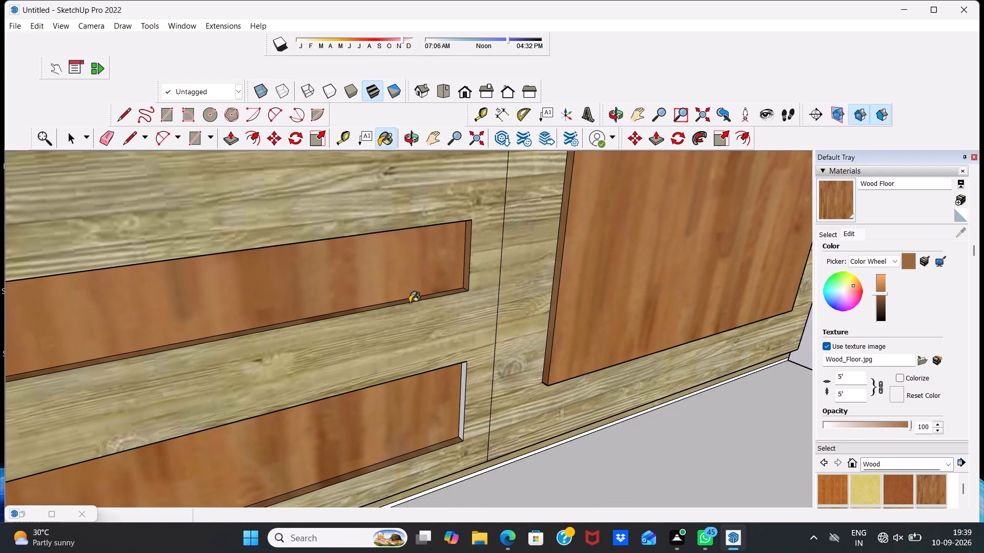
{"action": "scroll", "coordinate": [408, 303], "scroll_direction": "up", "scroll_amount": 1}
{"action": "left_click", "coordinate": [469, 395]}
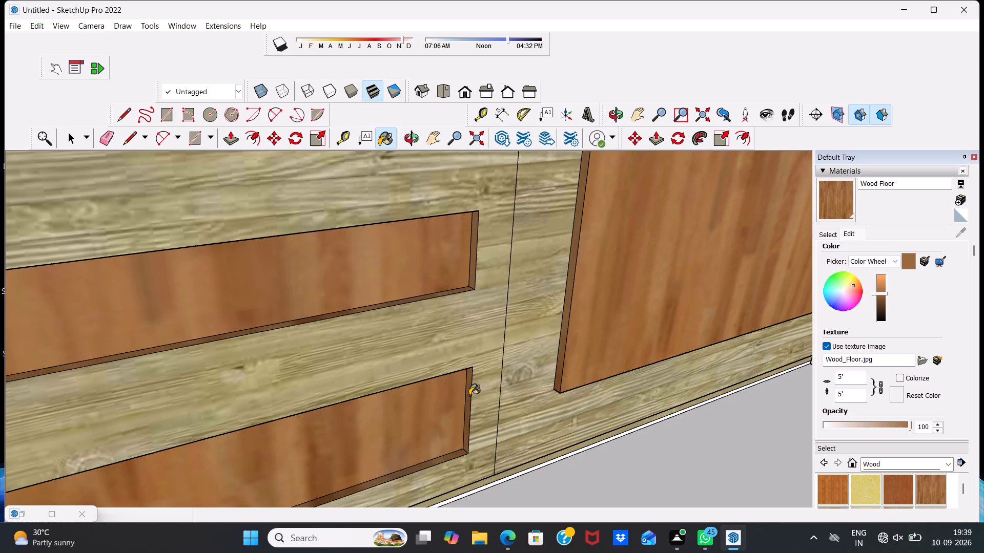
Paint the left edge face of the upper drawer's inset panel with Wood Floor.
{"action": "scroll", "coordinate": [453, 373], "scroll_direction": "down", "scroll_amount": 9}
{"action": "scroll", "coordinate": [204, 406], "scroll_direction": "down", "scroll_amount": 5}
{"action": "middle_click_drag", "start_coordinate": [0, 424], "coordinate": [0, 465]}
{"action": "scroll", "coordinate": [184, 332], "scroll_direction": "down", "scroll_amount": 7}
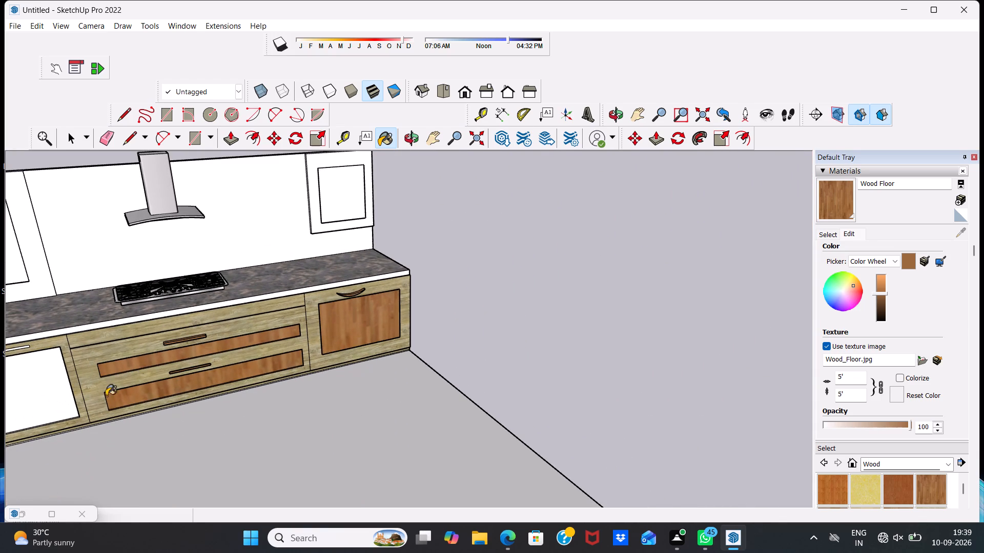
{"action": "middle_click_drag", "start_coordinate": [110, 391], "coordinate": [86, 401]}
{"action": "scroll", "coordinate": [118, 355], "scroll_direction": "up", "scroll_amount": 14}
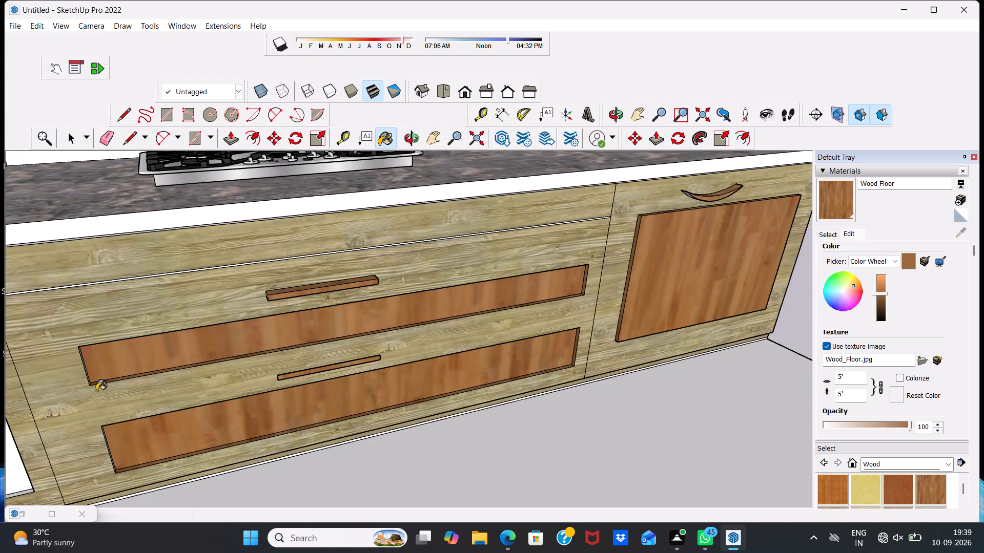
{"action": "middle_click_drag", "start_coordinate": [96, 391], "coordinate": [28, 435]}
{"action": "scroll", "coordinate": [100, 342], "scroll_direction": "up", "scroll_amount": 5}
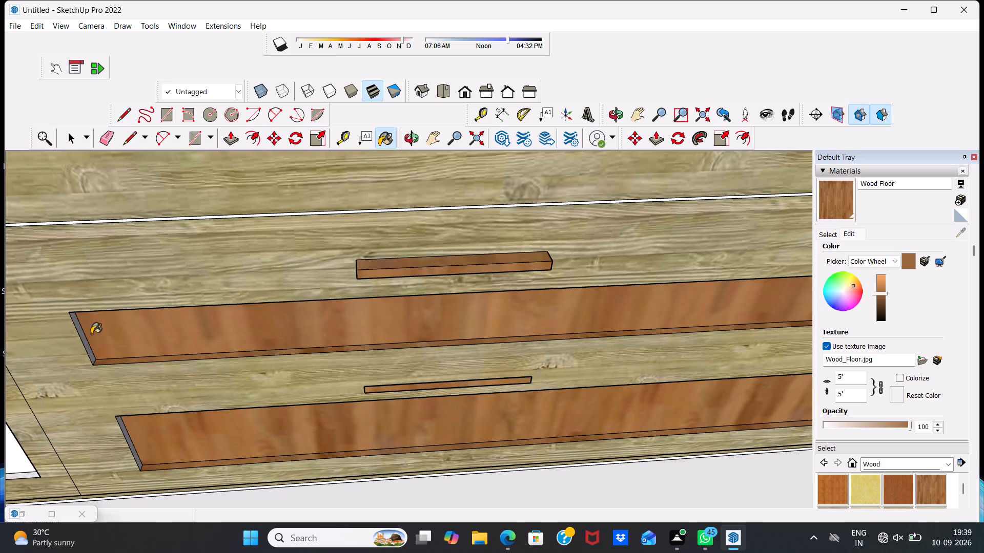
{"action": "left_click", "coordinate": [84, 341]}
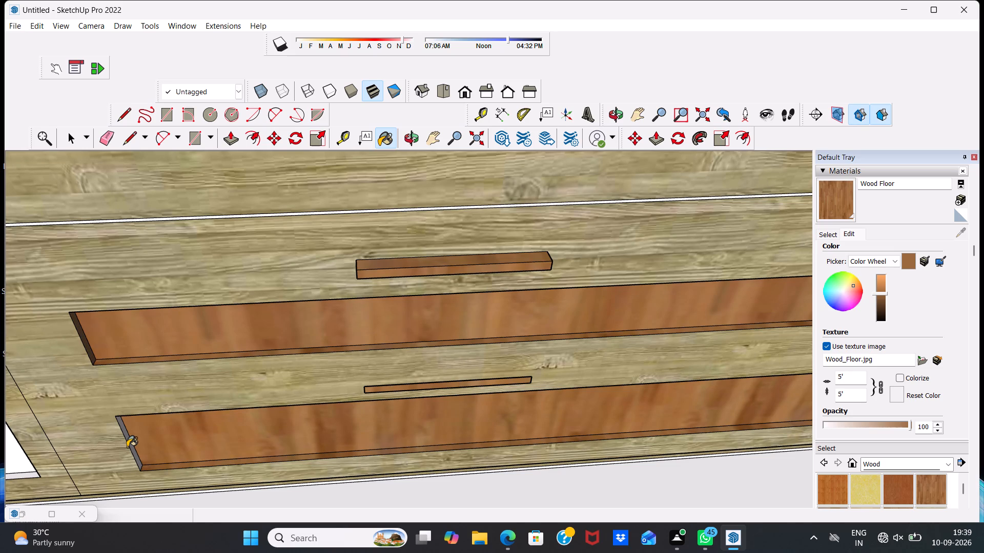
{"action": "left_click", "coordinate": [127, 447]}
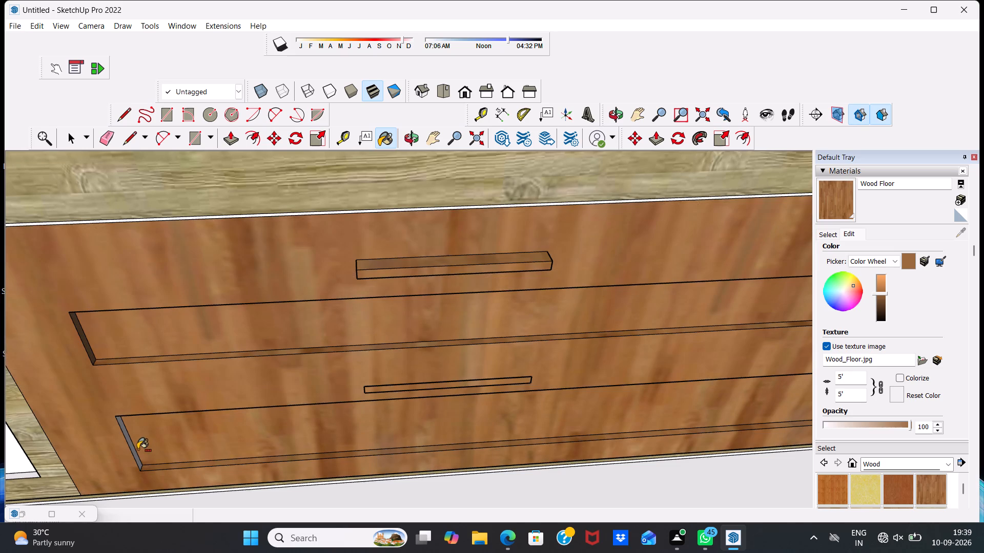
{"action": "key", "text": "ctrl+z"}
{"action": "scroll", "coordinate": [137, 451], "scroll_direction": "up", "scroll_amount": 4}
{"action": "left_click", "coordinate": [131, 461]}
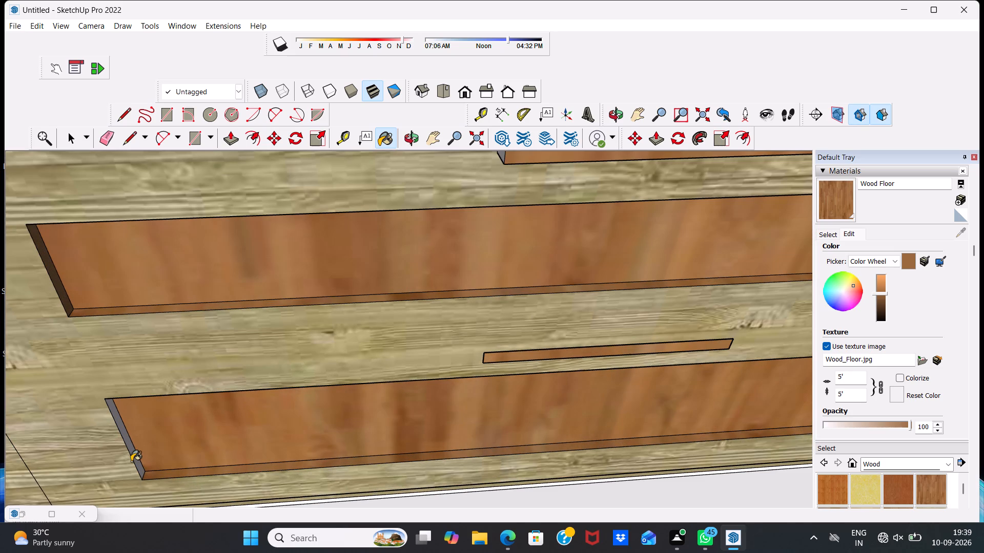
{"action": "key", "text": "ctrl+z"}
Paint the left edge face of the lower drawer's inset panel with Wood Floor.
{"action": "scroll", "coordinate": [134, 465], "scroll_direction": "up", "scroll_amount": 5}
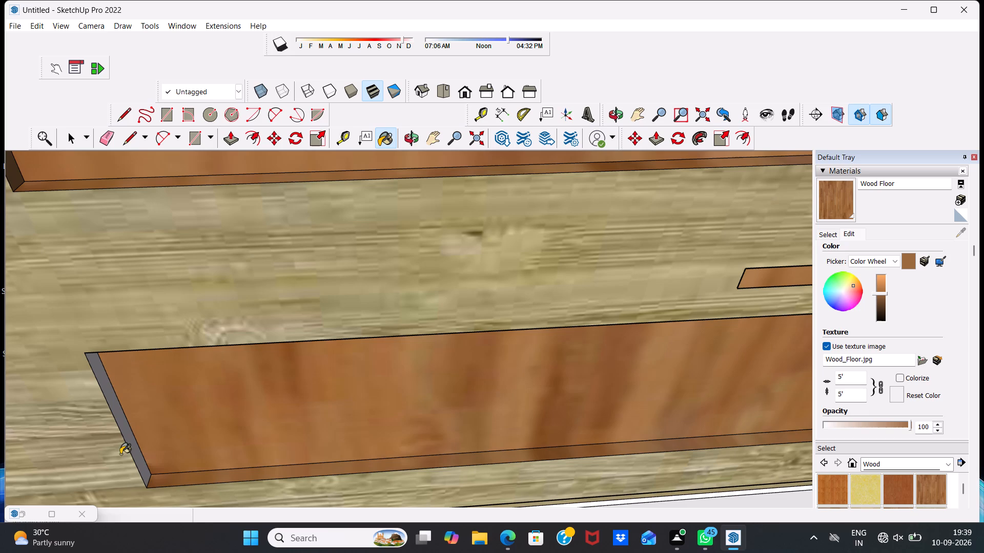
{"action": "left_click", "coordinate": [136, 444]}
{"action": "scroll", "coordinate": [136, 441], "scroll_direction": "down", "scroll_amount": 5}
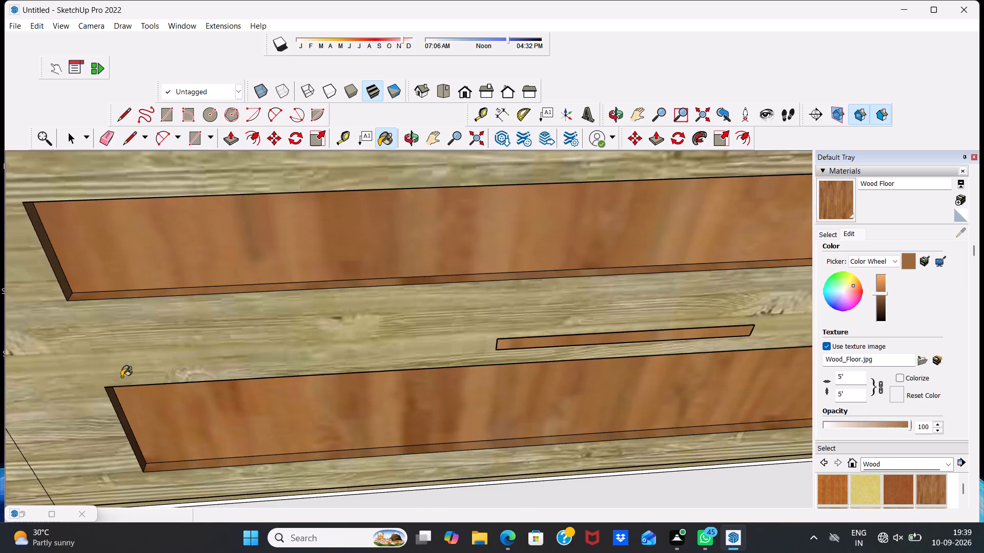
{"action": "scroll", "coordinate": [121, 377], "scroll_direction": "down", "scroll_amount": 20}
{"action": "scroll", "coordinate": [121, 377], "scroll_direction": "down", "scroll_amount": 7}
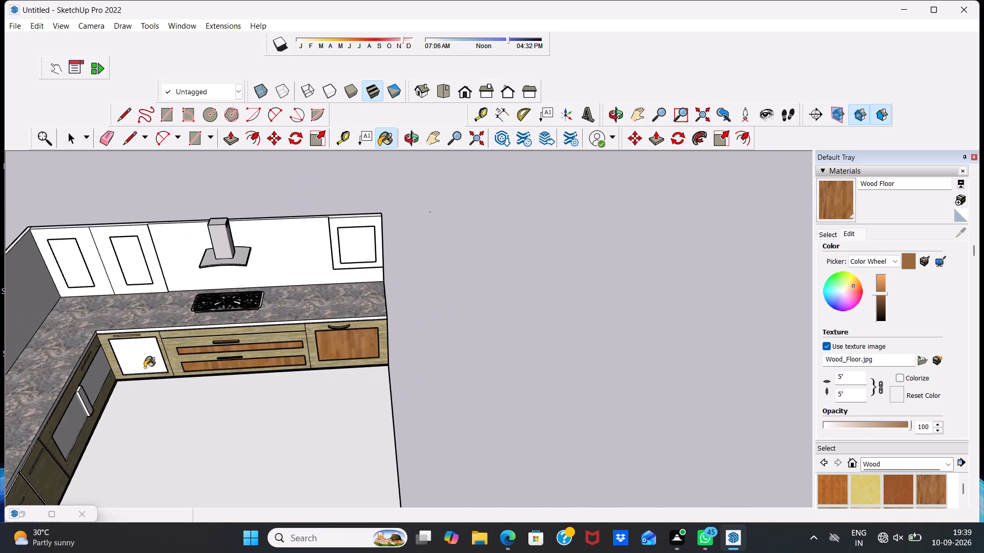
Paint the door panel of the cabinet beside the hob drawers, plus its left and bottom edge faces, with Wood Floor.
{"action": "scroll", "coordinate": [145, 369], "scroll_direction": "up", "scroll_amount": 13}
{"action": "scroll", "coordinate": [118, 300], "scroll_direction": "down", "scroll_amount": 4}
{"action": "scroll", "coordinate": [189, 459], "scroll_direction": "up", "scroll_amount": 5}
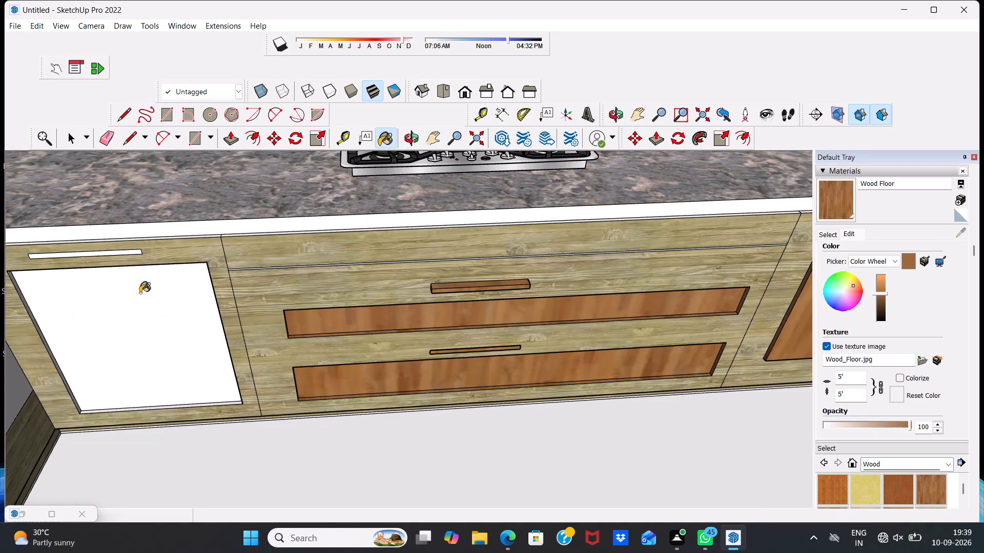
{"action": "left_click", "coordinate": [140, 308]}
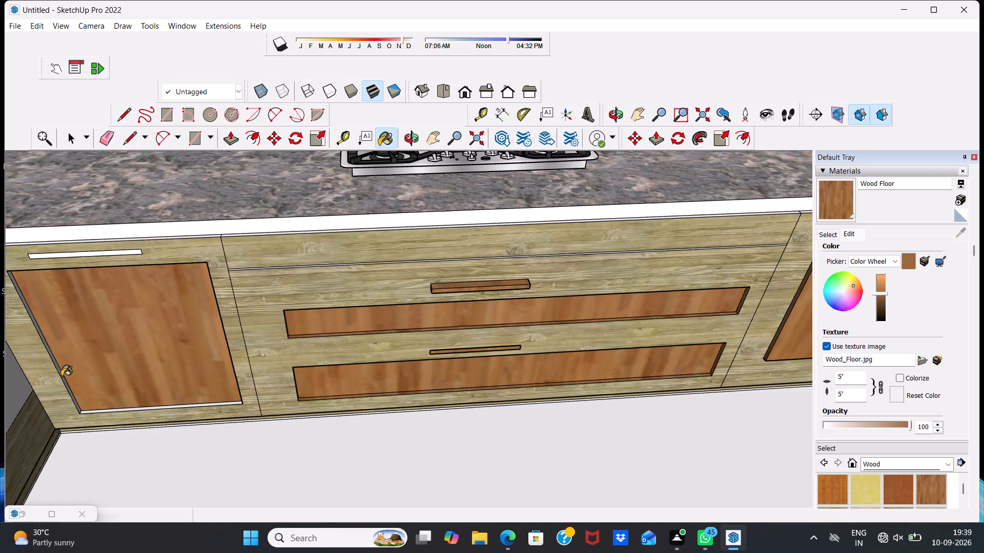
{"action": "left_click", "coordinate": [61, 376]}
{"action": "left_click", "coordinate": [174, 406]}
Paint the right edge face of that same door panel with Wood Floor.
{"action": "middle_click_drag", "start_coordinate": [167, 399], "coordinate": [240, 240]}
{"action": "middle_click_drag", "start_coordinate": [213, 291], "coordinate": [260, 363]}
{"action": "scroll", "coordinate": [284, 364], "scroll_direction": "up", "scroll_amount": 5}
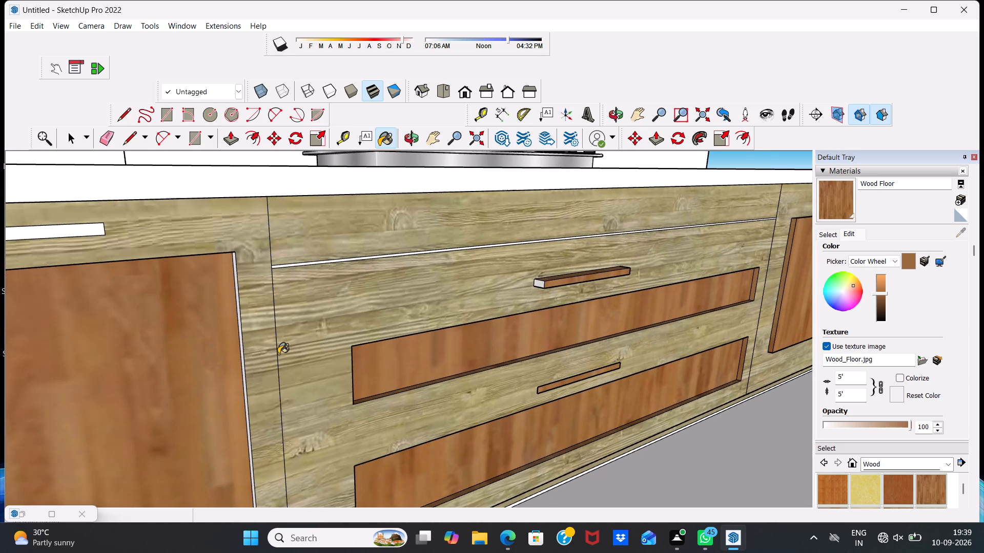
{"action": "left_click", "coordinate": [242, 375]}
{"action": "scroll", "coordinate": [239, 367], "scroll_direction": "up", "scroll_amount": 5}
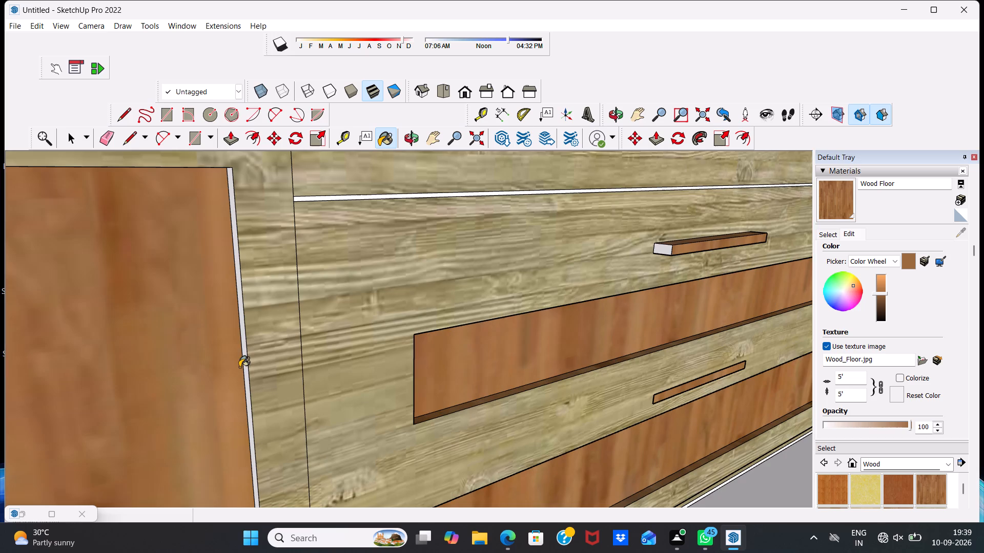
{"action": "left_click", "coordinate": [243, 372]}
{"action": "middle_click_drag", "start_coordinate": [232, 377], "coordinate": [250, 377]}
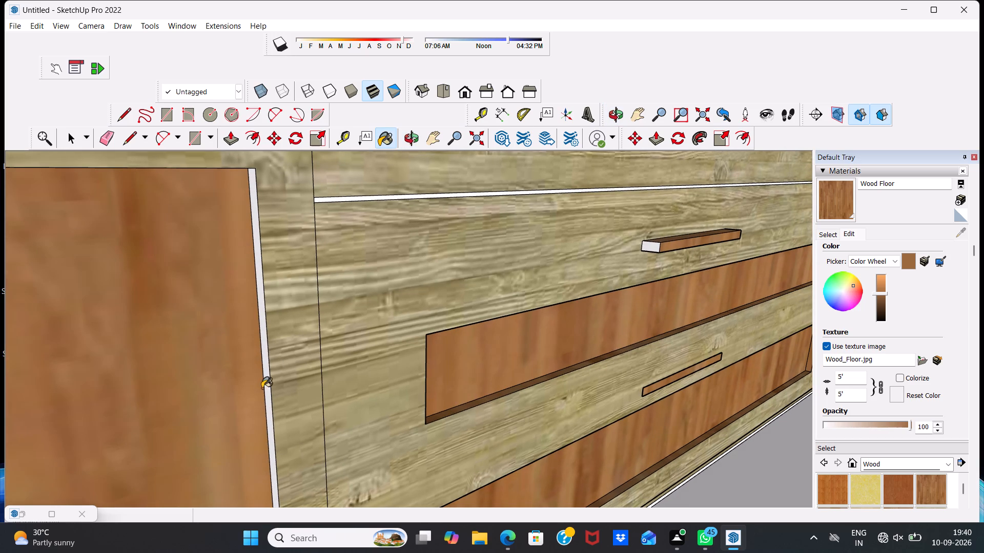
{"action": "left_click", "coordinate": [264, 380]}
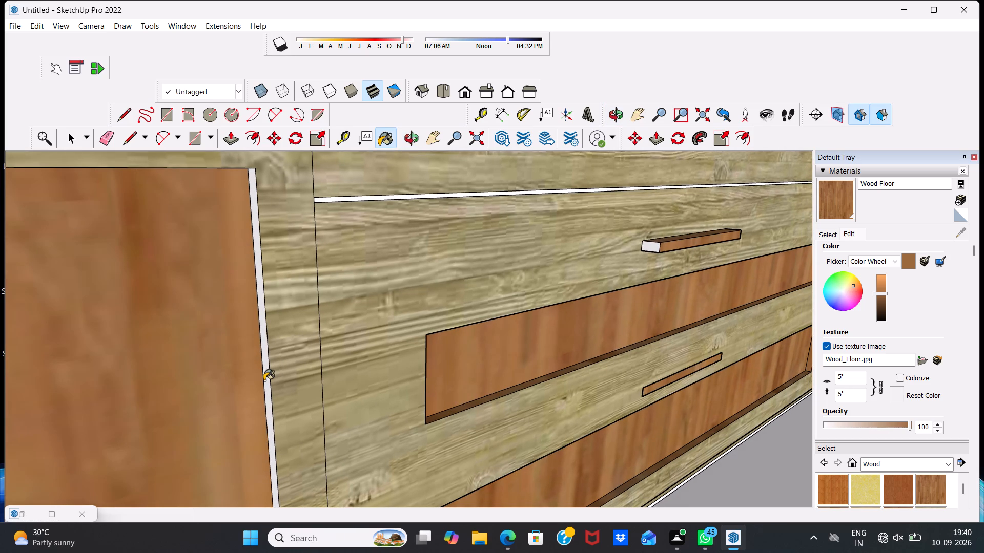
{"action": "left_click", "coordinate": [268, 384]}
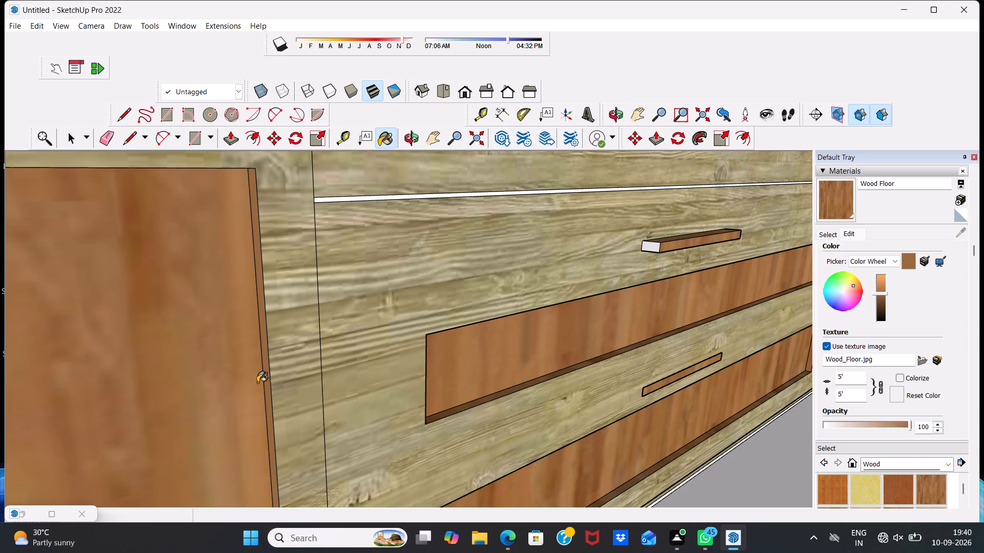
Paint the thin white strip above the upper drawer under the hob with Wood Floor.
{"action": "scroll", "coordinate": [251, 386], "scroll_direction": "down", "scroll_amount": 1}
{"action": "scroll", "coordinate": [198, 357], "scroll_direction": "up", "scroll_amount": 1}
{"action": "middle_click_drag", "start_coordinate": [199, 357], "coordinate": [187, 307]}
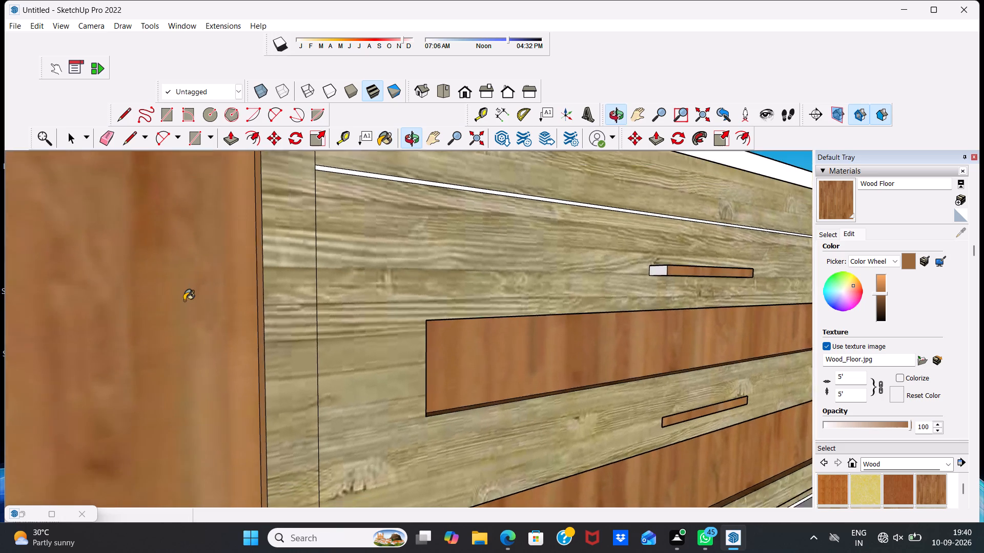
{"action": "scroll", "coordinate": [183, 299], "scroll_direction": "down", "scroll_amount": 10}
{"action": "scroll", "coordinate": [173, 279], "scroll_direction": "up", "scroll_amount": 4}
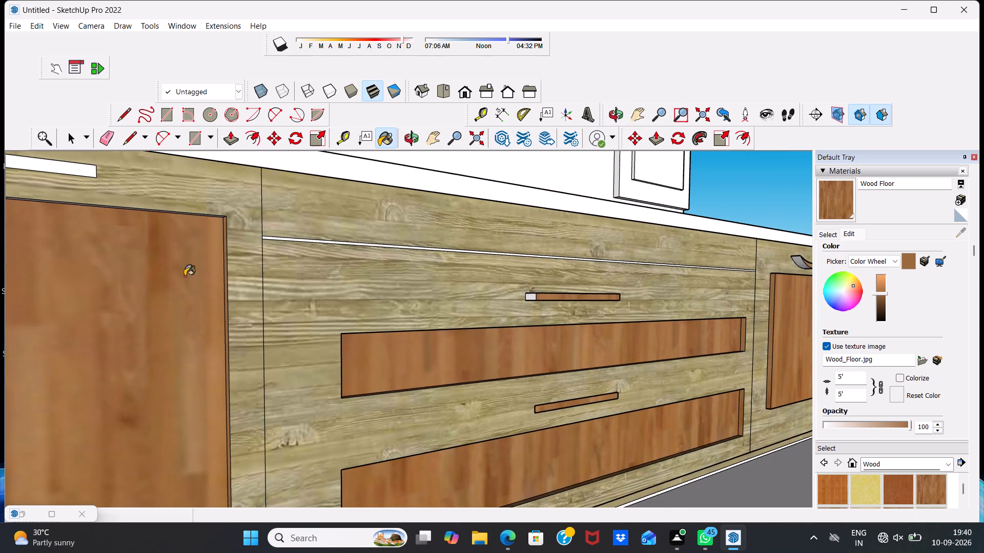
{"action": "left_click", "coordinate": [271, 237]}
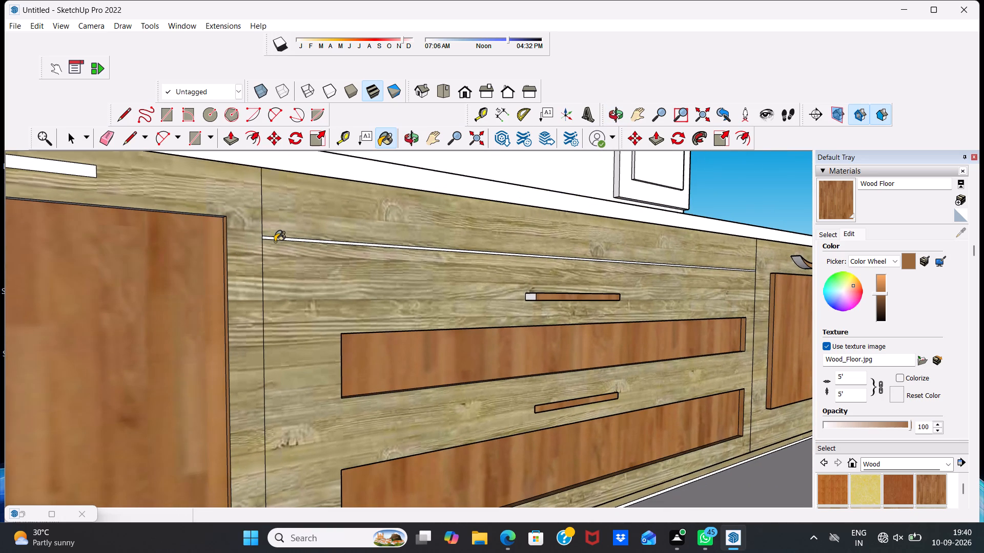
{"action": "left_click", "coordinate": [276, 238]}
Paint the left end face of the upper drawer's handle with Wood Floor.
{"action": "scroll", "coordinate": [0, 387], "scroll_direction": "down", "scroll_amount": 3}
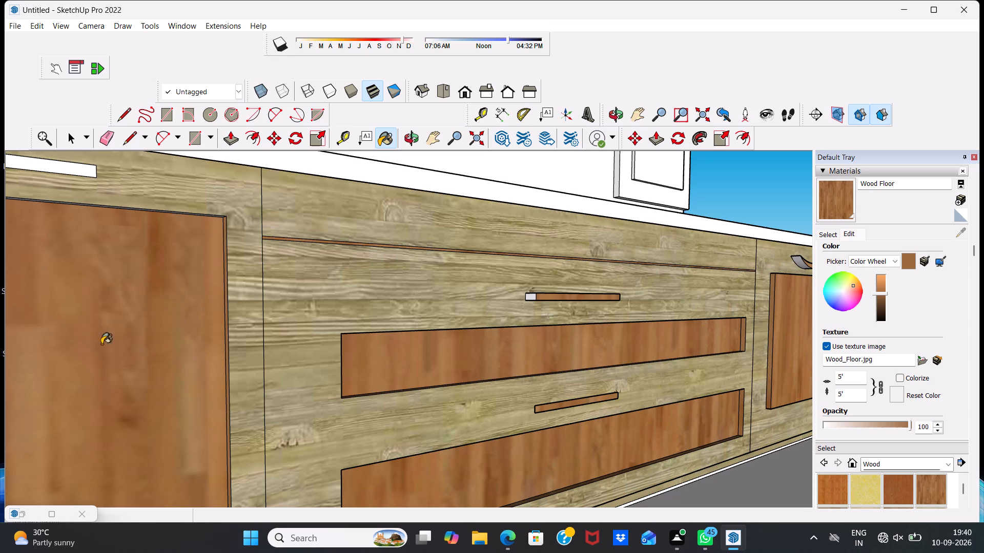
{"action": "left_click", "coordinate": [535, 294]}
Paint the two narrow door panels below the sink on the window wall with Wood Floor.
{"action": "middle_click_drag", "start_coordinate": [566, 435], "coordinate": [541, 449]}
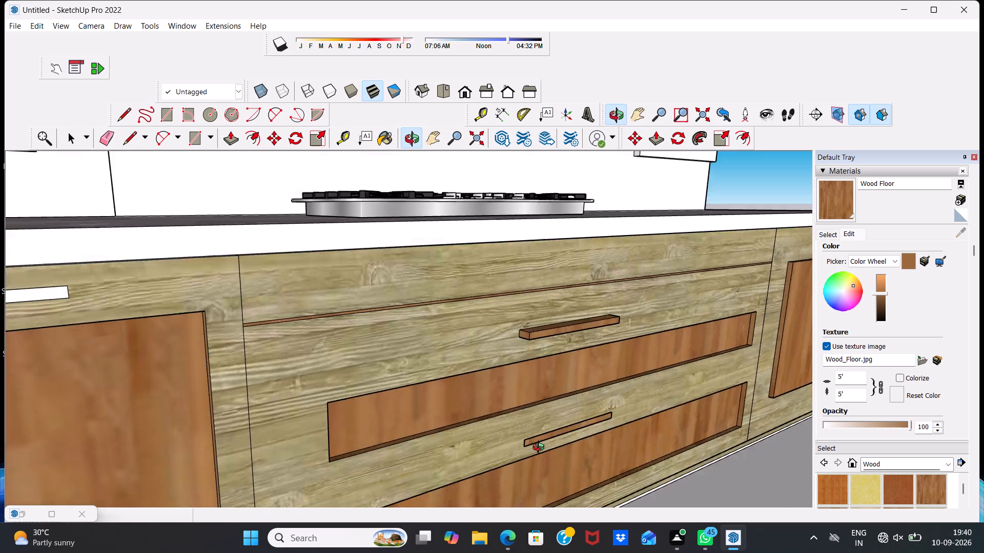
{"action": "middle_click_drag", "start_coordinate": [541, 449], "coordinate": [532, 422]}
{"action": "scroll", "coordinate": [518, 420], "scroll_direction": "down", "scroll_amount": 6}
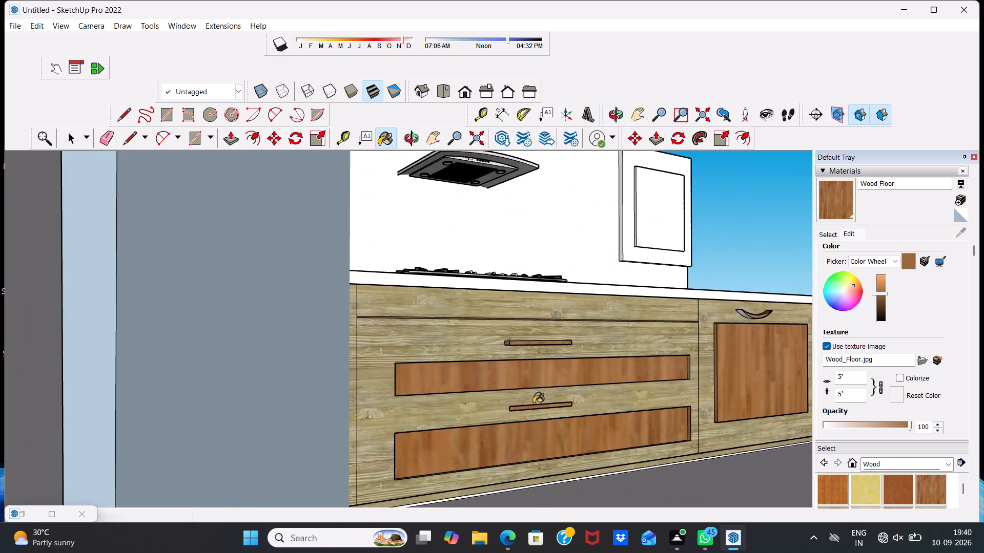
{"action": "scroll", "coordinate": [509, 395], "scroll_direction": "down", "scroll_amount": 8}
{"action": "scroll", "coordinate": [435, 391], "scroll_direction": "down", "scroll_amount": 14}
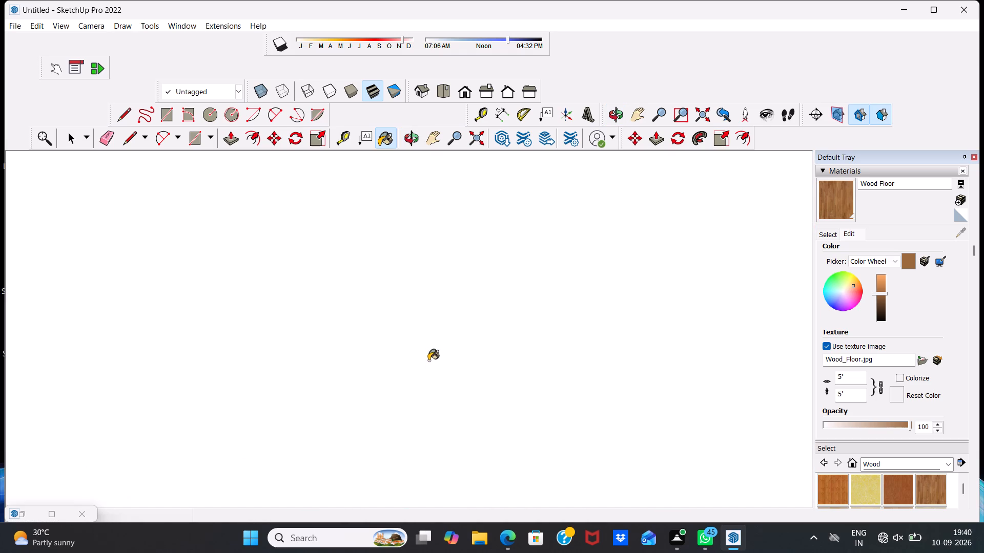
{"action": "scroll", "coordinate": [428, 360], "scroll_direction": "down", "scroll_amount": 9}
{"action": "middle_click_drag", "start_coordinate": [435, 355], "coordinate": [273, 395]}
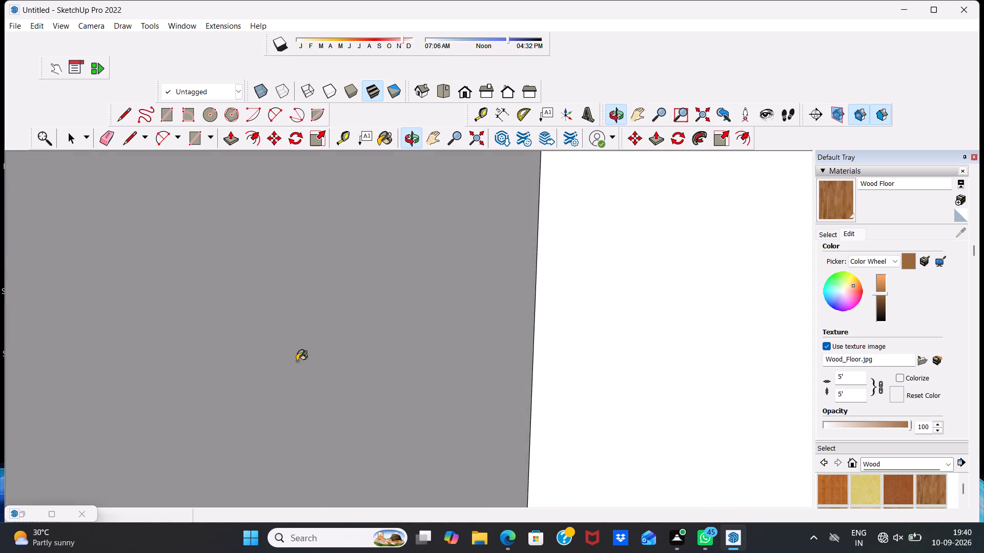
{"action": "scroll", "coordinate": [300, 360], "scroll_direction": "down", "scroll_amount": 20}
{"action": "scroll", "coordinate": [300, 360], "scroll_direction": "down", "scroll_amount": 16}
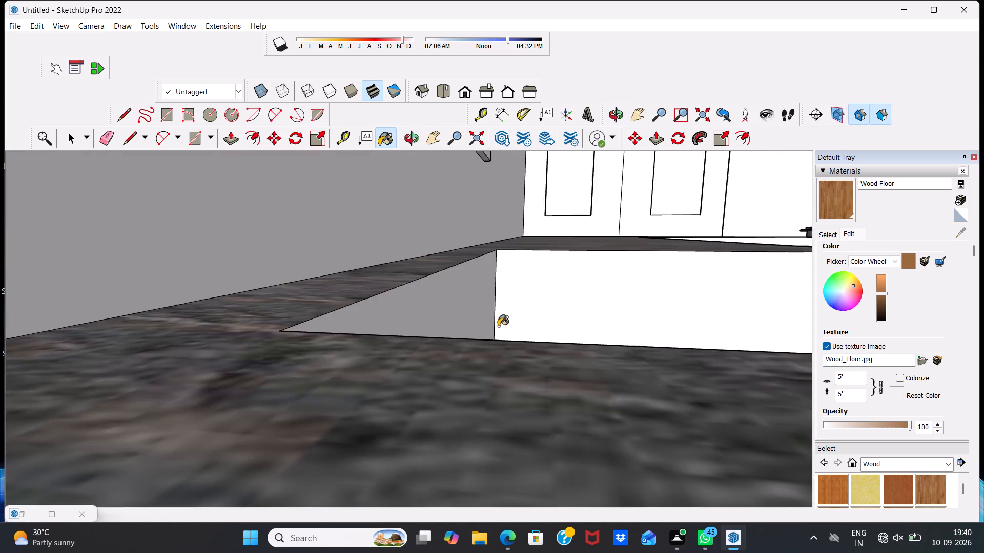
{"action": "scroll", "coordinate": [498, 326], "scroll_direction": "down", "scroll_amount": 16}
{"action": "middle_click_drag", "start_coordinate": [665, 392], "coordinate": [403, 479]}
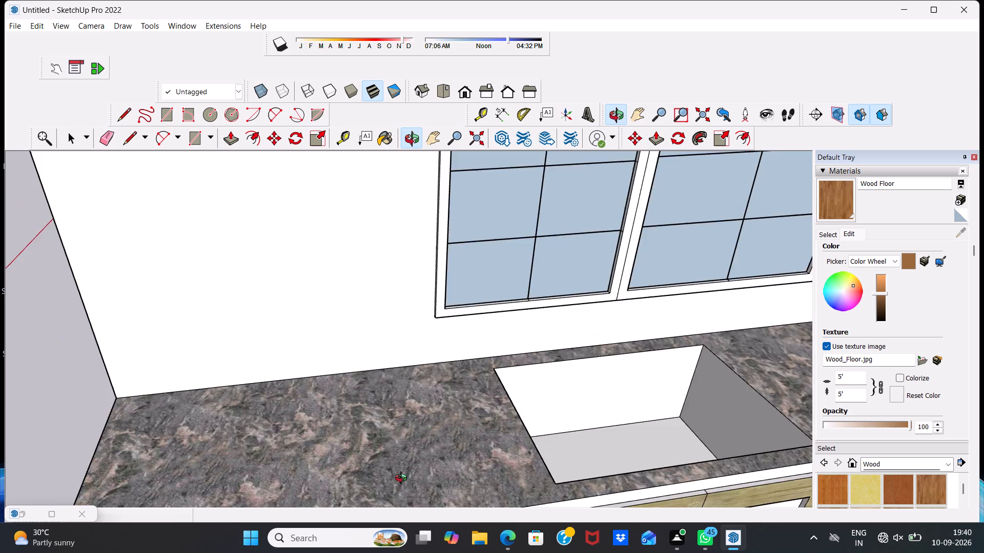
{"action": "middle_click_drag", "start_coordinate": [403, 479], "coordinate": [302, 374]}
{"action": "scroll", "coordinate": [312, 365], "scroll_direction": "up", "scroll_amount": 1}
{"action": "scroll", "coordinate": [312, 363], "scroll_direction": "down", "scroll_amount": 8}
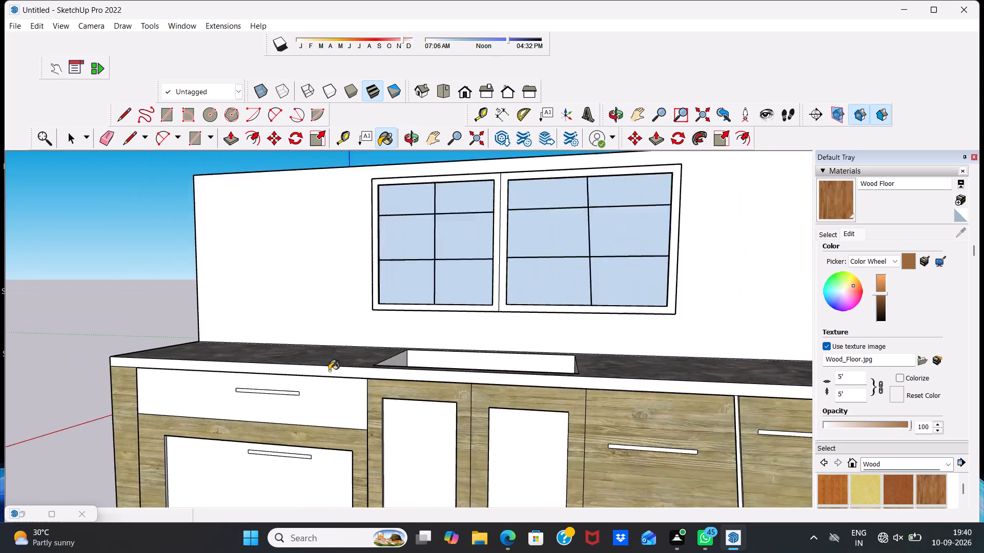
{"action": "scroll", "coordinate": [329, 371], "scroll_direction": "down", "scroll_amount": 3}
{"action": "left_click", "coordinate": [491, 435]}
{"action": "left_click", "coordinate": [478, 448]}
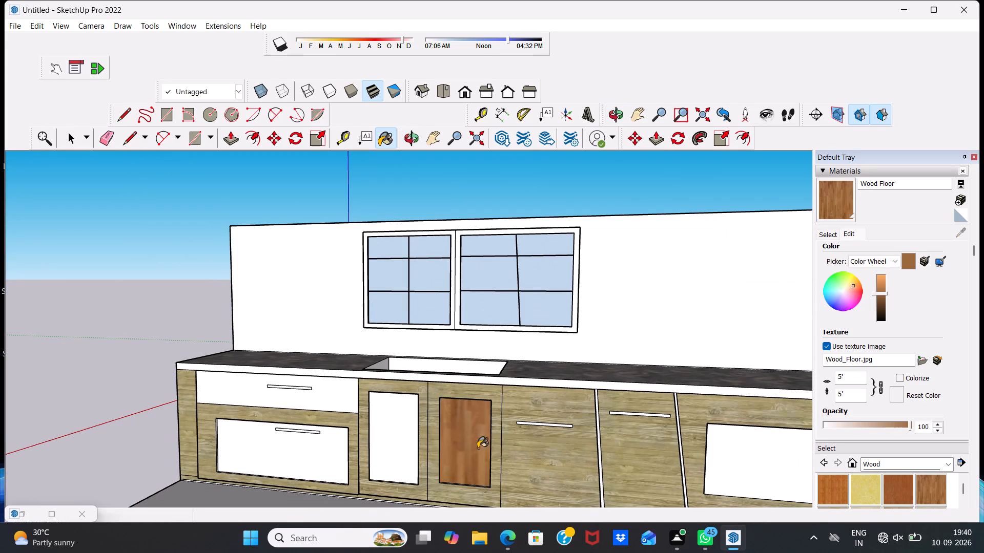
{"action": "left_click", "coordinate": [383, 441]}
Paint the lower drawer's inset panel and the upper drawer front of the window wall's end cabinet with Wood Floor.
{"action": "left_click", "coordinate": [300, 457]}
{"action": "left_click", "coordinate": [311, 391]}
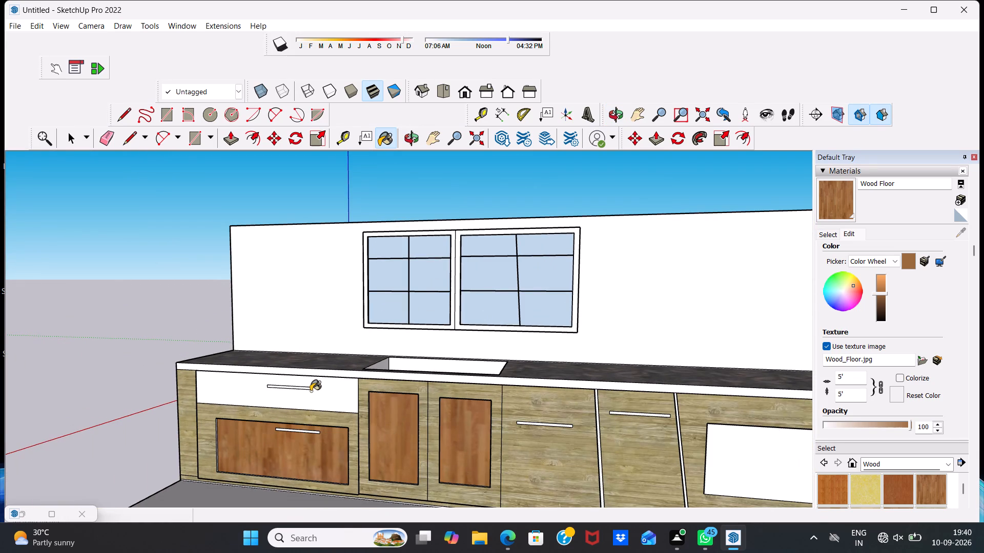
{"action": "left_click", "coordinate": [291, 389]}
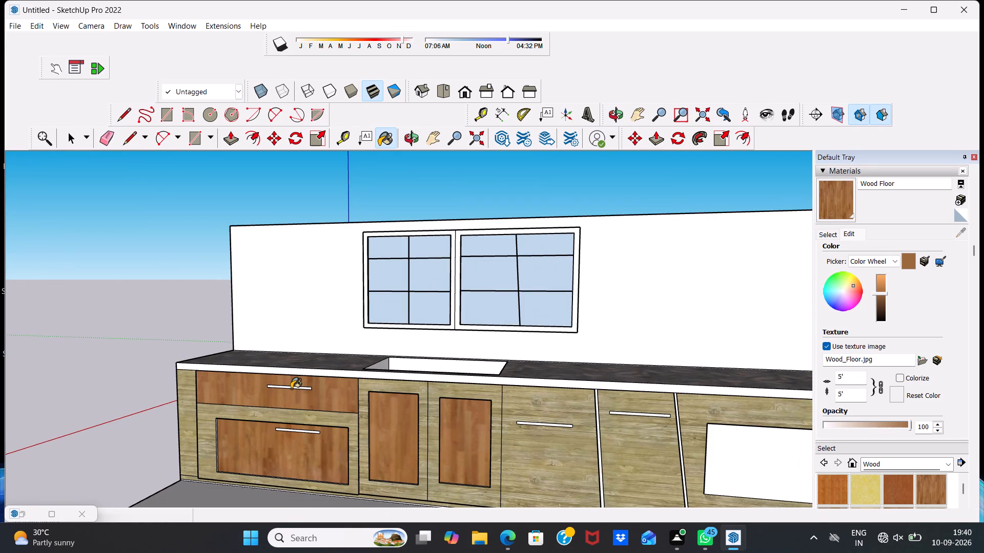
Paint the front faces of the end cabinet's lower and upper drawer handles with Wood Floor.
{"action": "left_click", "coordinate": [296, 432]}
{"action": "scroll", "coordinate": [296, 433], "scroll_direction": "up", "scroll_amount": 9}
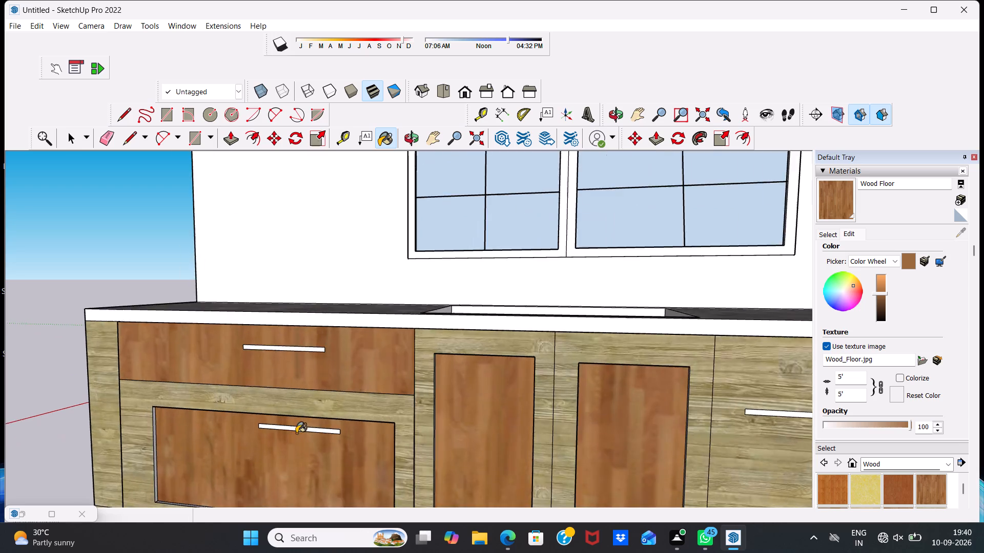
{"action": "scroll", "coordinate": [296, 433], "scroll_direction": "up", "scroll_amount": 4}
{"action": "left_click", "coordinate": [306, 424]}
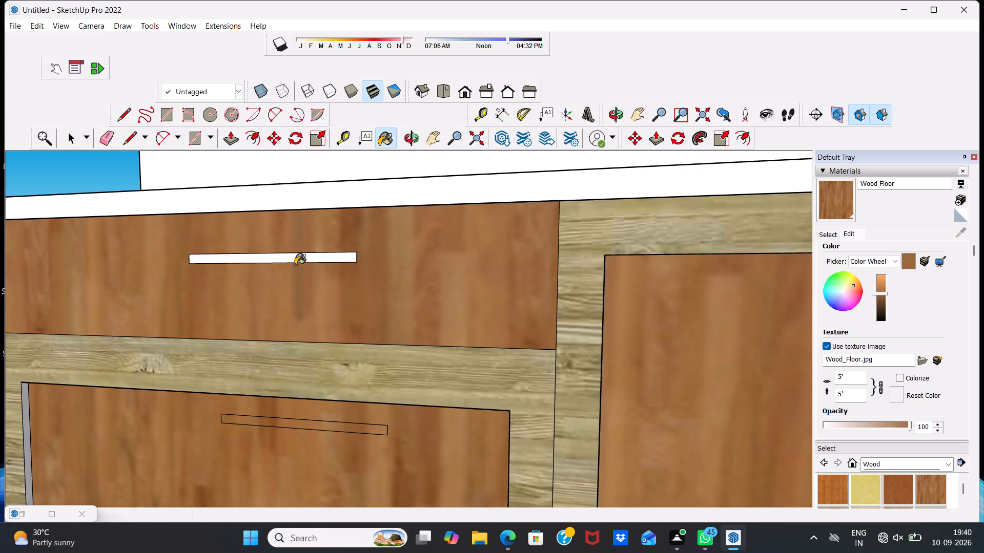
{"action": "left_click", "coordinate": [296, 259]}
Paint the left edge face of the end cabinet's lower drawer inset with Wood Floor.
{"action": "scroll", "coordinate": [237, 325], "scroll_direction": "down", "scroll_amount": 7}
{"action": "scroll", "coordinate": [282, 333], "scroll_direction": "down", "scroll_amount": 3}
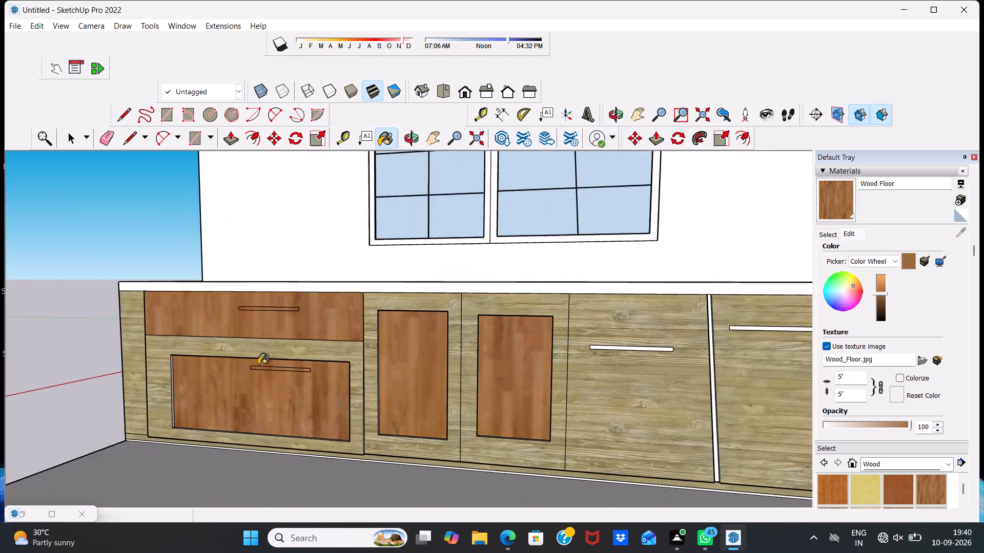
{"action": "scroll", "coordinate": [258, 365], "scroll_direction": "down", "scroll_amount": 2}
{"action": "scroll", "coordinate": [217, 410], "scroll_direction": "up", "scroll_amount": 5}
{"action": "left_click", "coordinate": [154, 356]}
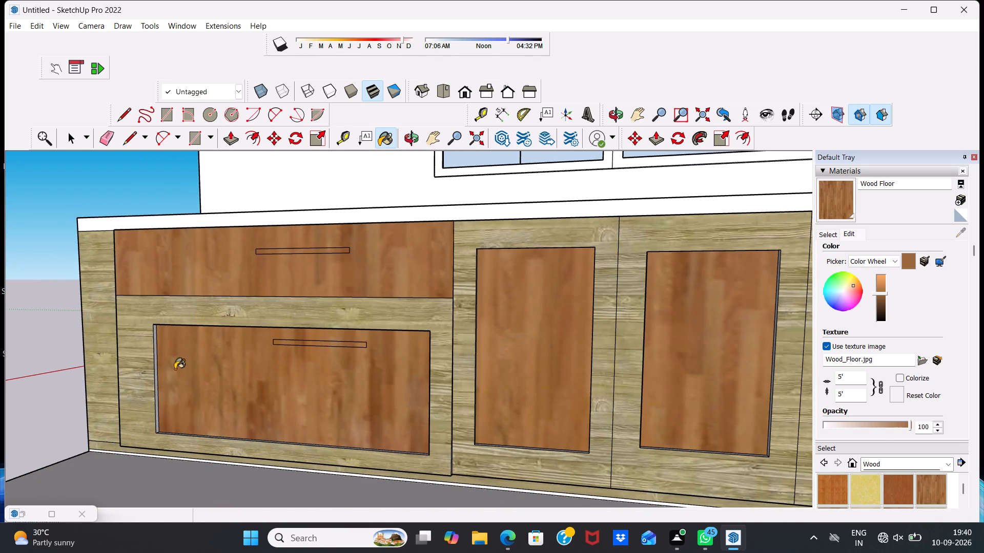
{"action": "scroll", "coordinate": [198, 385], "scroll_direction": "up", "scroll_amount": 10}
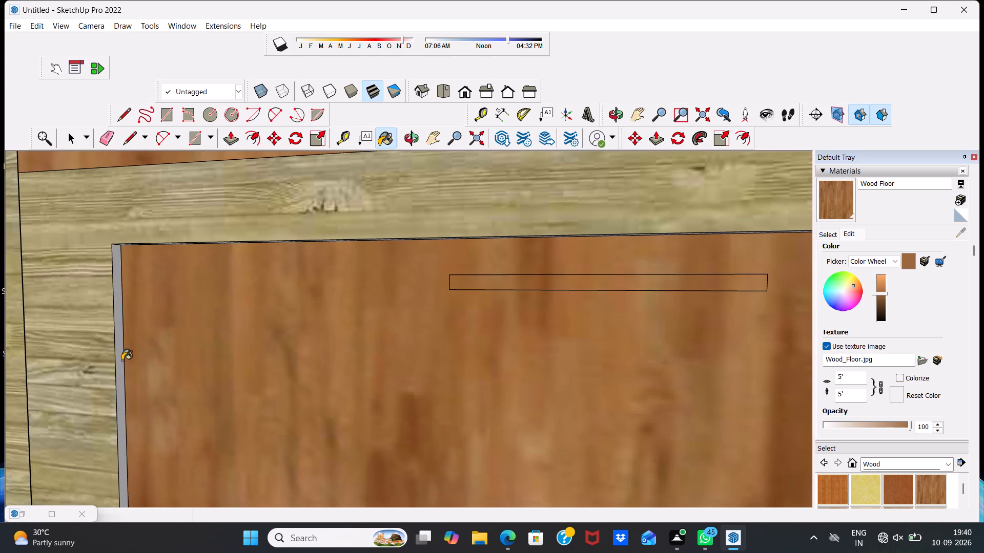
{"action": "left_click", "coordinate": [122, 360]}
Paint the right edge face of the end cabinet's lower drawer inset with Wood Floor.
{"action": "scroll", "coordinate": [122, 360], "scroll_direction": "down", "scroll_amount": 8}
{"action": "scroll", "coordinate": [404, 288], "scroll_direction": "up", "scroll_amount": 2}
{"action": "scroll", "coordinate": [403, 321], "scroll_direction": "down", "scroll_amount": 2}
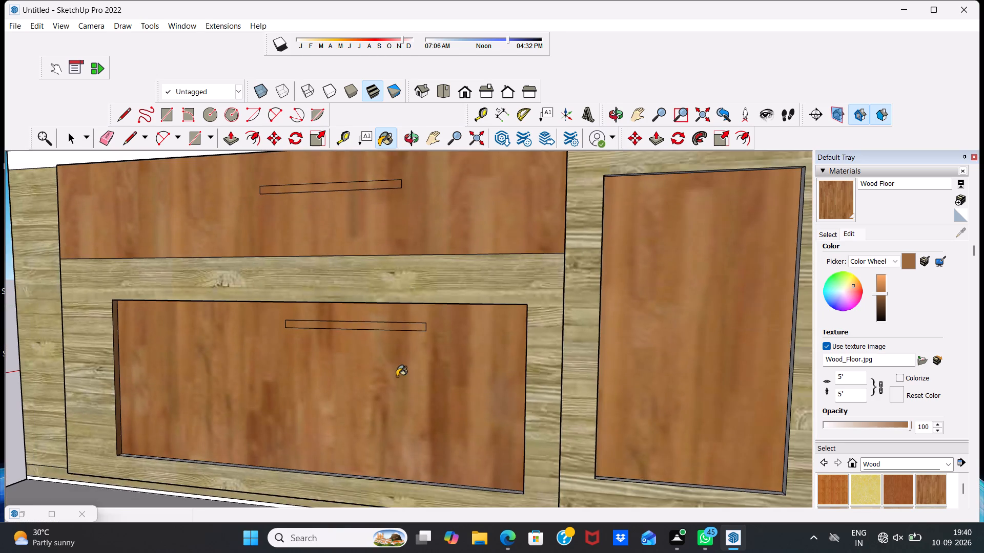
{"action": "middle_click_drag", "start_coordinate": [397, 376], "coordinate": [584, 416]}
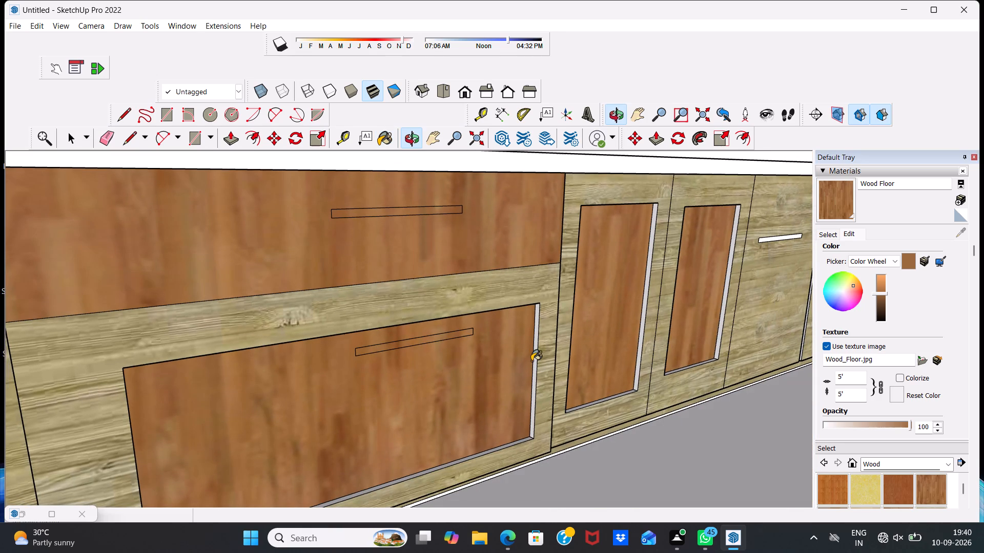
{"action": "left_click", "coordinate": [531, 361]}
{"action": "left_click", "coordinate": [535, 363]}
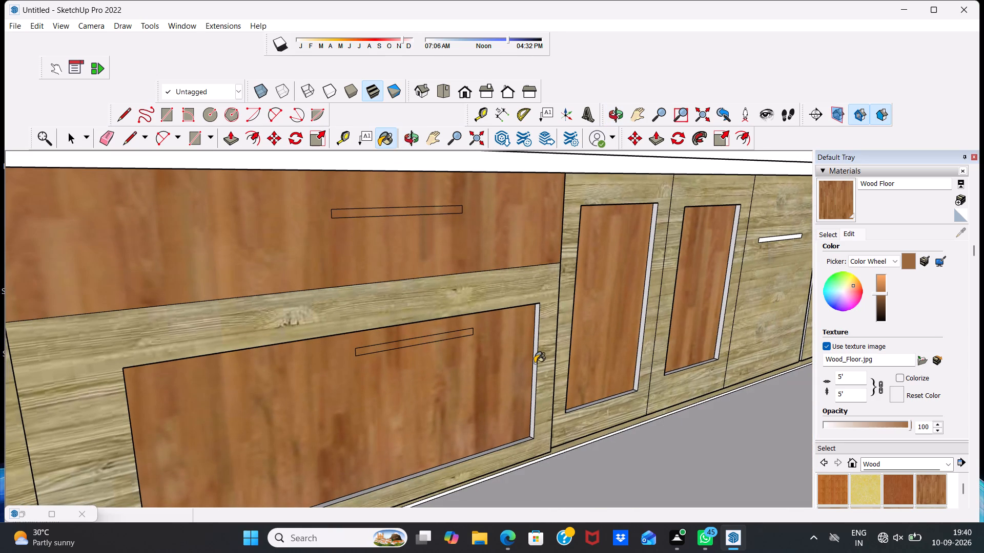
Paint the bottom edge face of the end cabinet's lower drawer inset with Wood Floor.
{"action": "scroll", "coordinate": [398, 437], "scroll_direction": "down", "scroll_amount": 6}
{"action": "scroll", "coordinate": [393, 441], "scroll_direction": "up", "scroll_amount": 10}
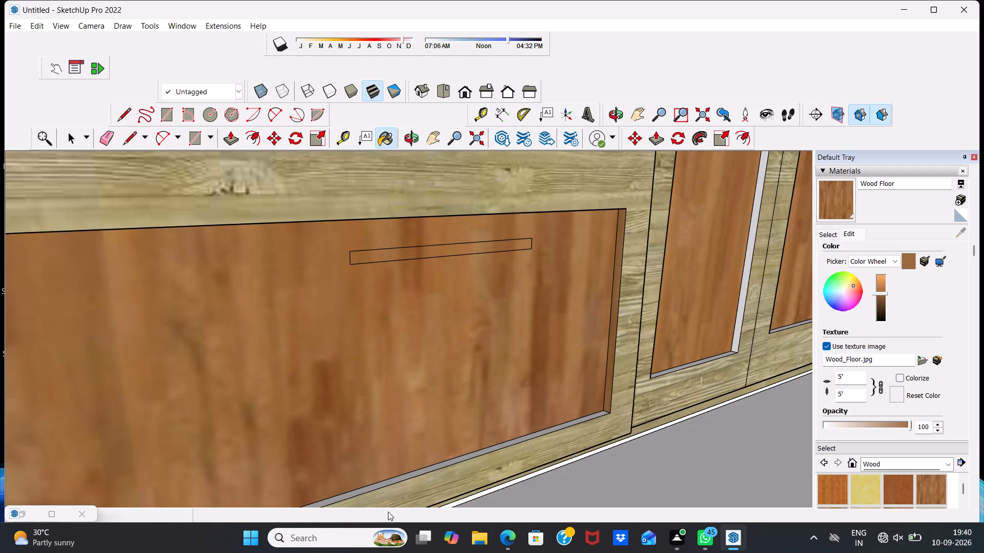
{"action": "left_click", "coordinate": [382, 485]}
Paint the top edge face of the end cabinet's lower drawer inset with Wood Floor.
{"action": "scroll", "coordinate": [382, 485], "scroll_direction": "down", "scroll_amount": 6}
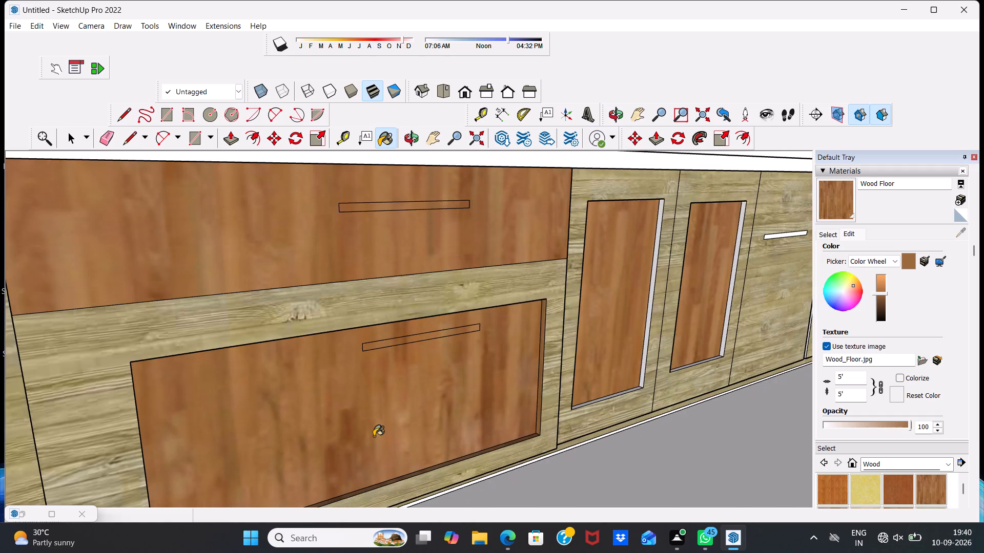
{"action": "middle_click_drag", "start_coordinate": [371, 412], "coordinate": [367, 311]}
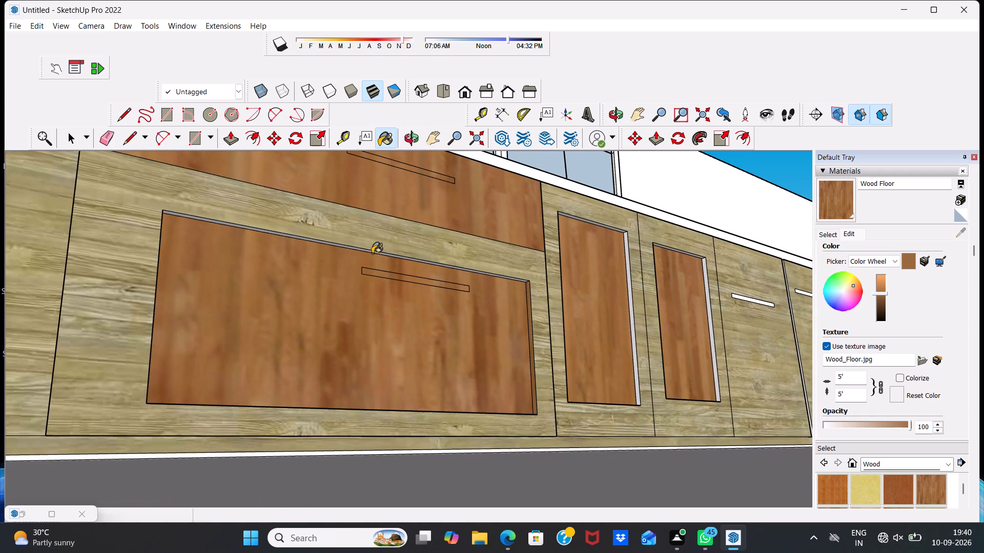
{"action": "left_click", "coordinate": [373, 251]}
{"action": "left_click", "coordinate": [377, 254]}
{"action": "scroll", "coordinate": [368, 280], "scroll_direction": "up", "scroll_amount": 9}
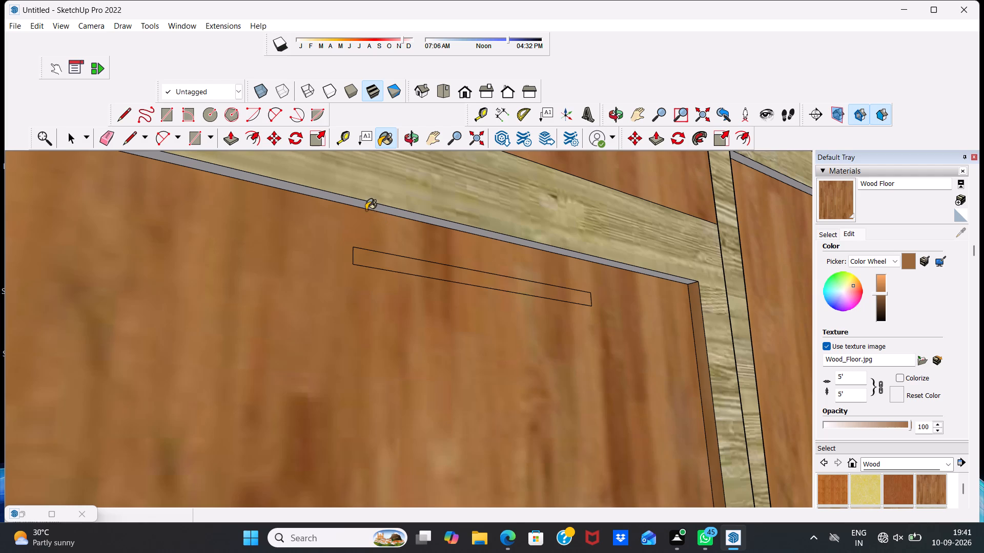
{"action": "left_click", "coordinate": [378, 205]}
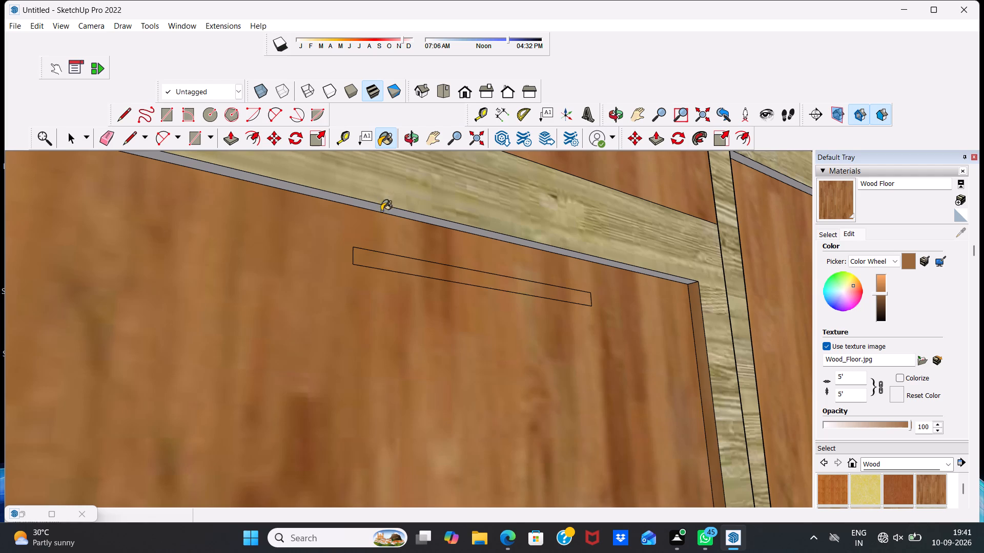
{"action": "scroll", "coordinate": [377, 221], "scroll_direction": "up", "scroll_amount": 4}
{"action": "left_click", "coordinate": [391, 207]}
Paint the right and top edge faces of the inset on the door beside the drawer cabinet with Wood Floor.
{"action": "scroll", "coordinate": [324, 356], "scroll_direction": "down", "scroll_amount": 7}
{"action": "scroll", "coordinate": [329, 370], "scroll_direction": "up", "scroll_amount": 1}
{"action": "scroll", "coordinate": [326, 363], "scroll_direction": "down", "scroll_amount": 7}
{"action": "scroll", "coordinate": [443, 356], "scroll_direction": "up", "scroll_amount": 1}
{"action": "scroll", "coordinate": [494, 333], "scroll_direction": "down", "scroll_amount": 5}
{"action": "scroll", "coordinate": [671, 302], "scroll_direction": "up", "scroll_amount": 11}
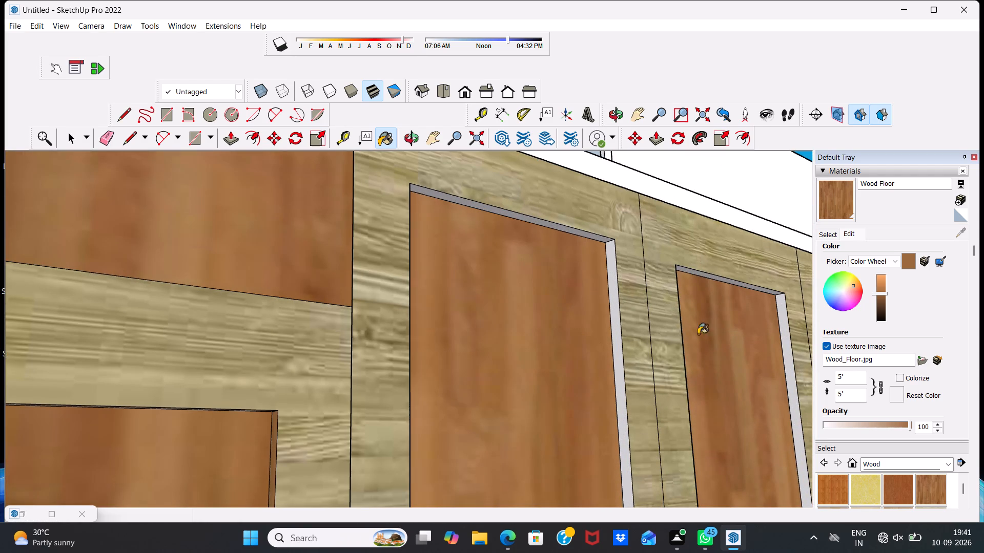
{"action": "left_click", "coordinate": [622, 375]}
{"action": "scroll", "coordinate": [596, 356], "scroll_direction": "down", "scroll_amount": 5}
{"action": "scroll", "coordinate": [565, 314], "scroll_direction": "up", "scroll_amount": 5}
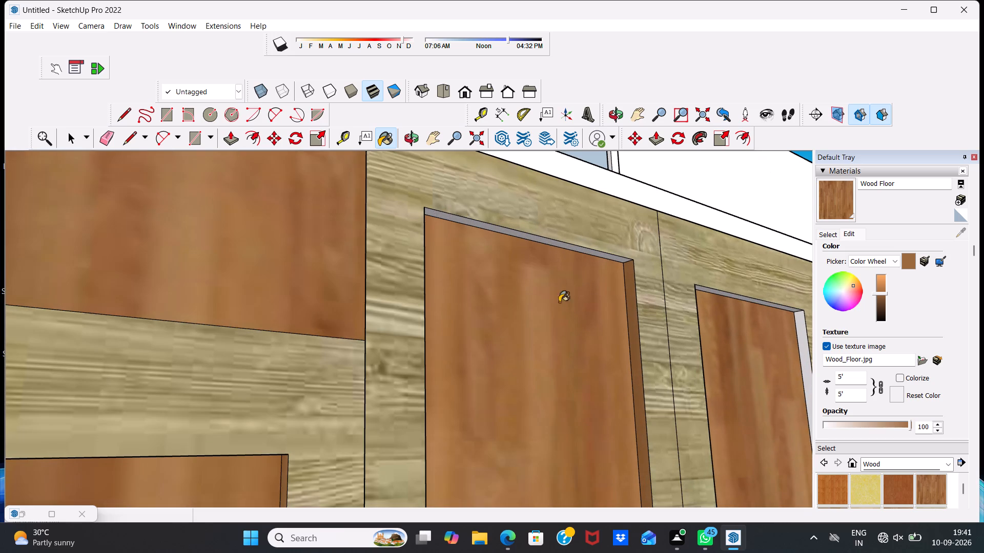
{"action": "left_click", "coordinate": [563, 244]}
{"action": "scroll", "coordinate": [531, 287], "scroll_direction": "up", "scroll_amount": 6}
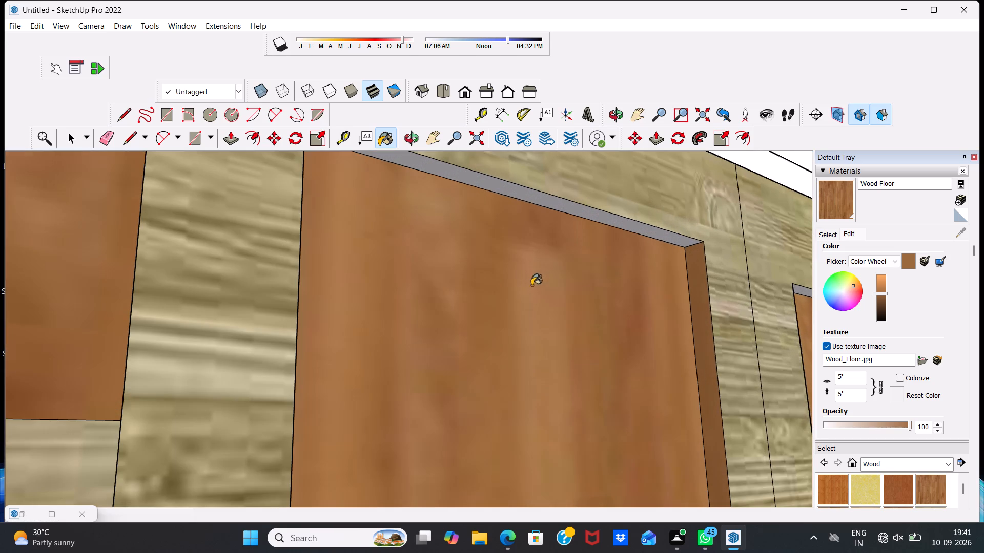
{"action": "left_click", "coordinate": [554, 208]}
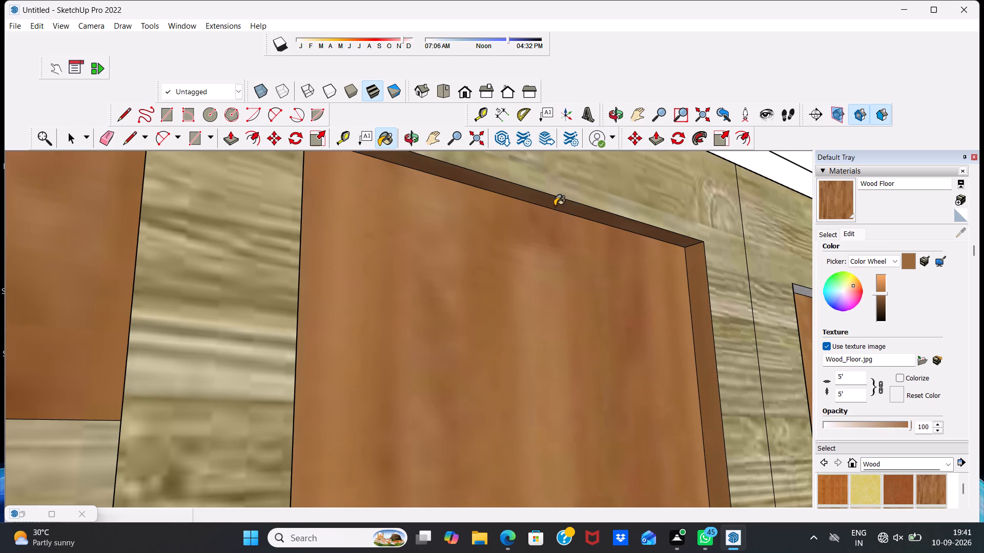
Paint the left and bottom edge faces of the same door's inset with Wood Floor.
{"action": "scroll", "coordinate": [470, 378], "scroll_direction": "down", "scroll_amount": 1}
{"action": "middle_click_drag", "start_coordinate": [469, 381], "coordinate": [332, 430]}
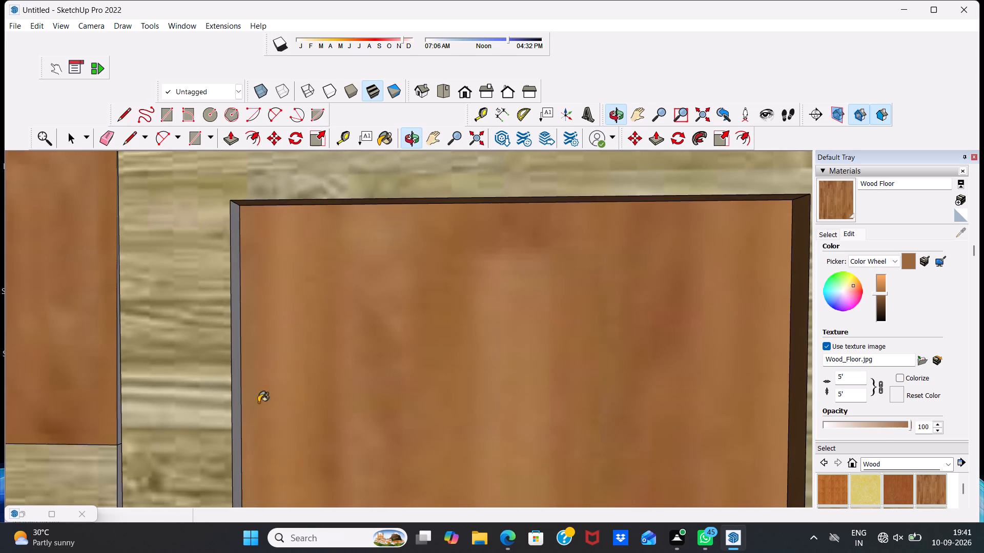
{"action": "scroll", "coordinate": [222, 398], "scroll_direction": "up", "scroll_amount": 3}
{"action": "left_click", "coordinate": [240, 388]}
{"action": "scroll", "coordinate": [245, 380], "scroll_direction": "down", "scroll_amount": 15}
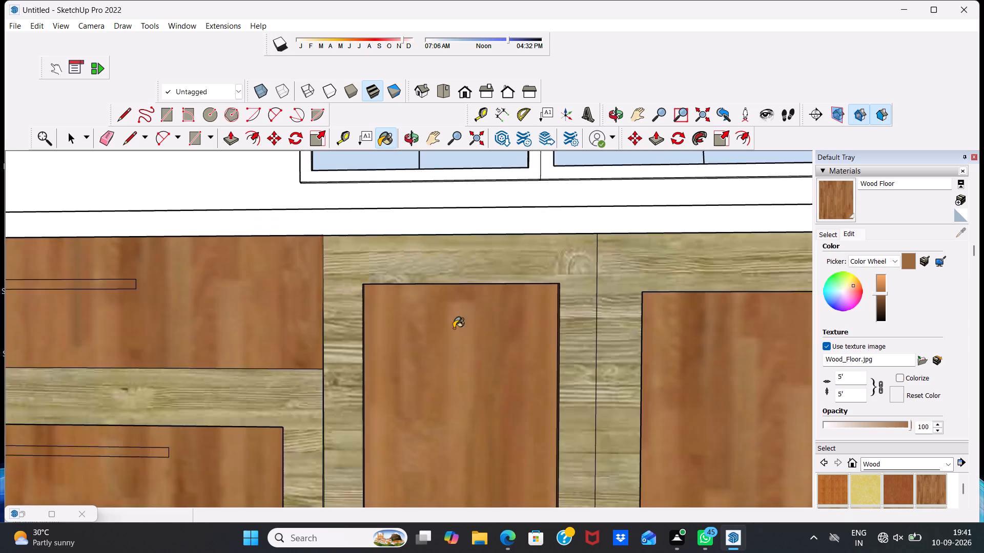
{"action": "scroll", "coordinate": [454, 328], "scroll_direction": "down", "scroll_amount": 2}
{"action": "scroll", "coordinate": [485, 478], "scroll_direction": "up", "scroll_amount": 6}
{"action": "scroll", "coordinate": [484, 459], "scroll_direction": "down", "scroll_amount": 14}
{"action": "scroll", "coordinate": [477, 469], "scroll_direction": "up", "scroll_amount": 8}
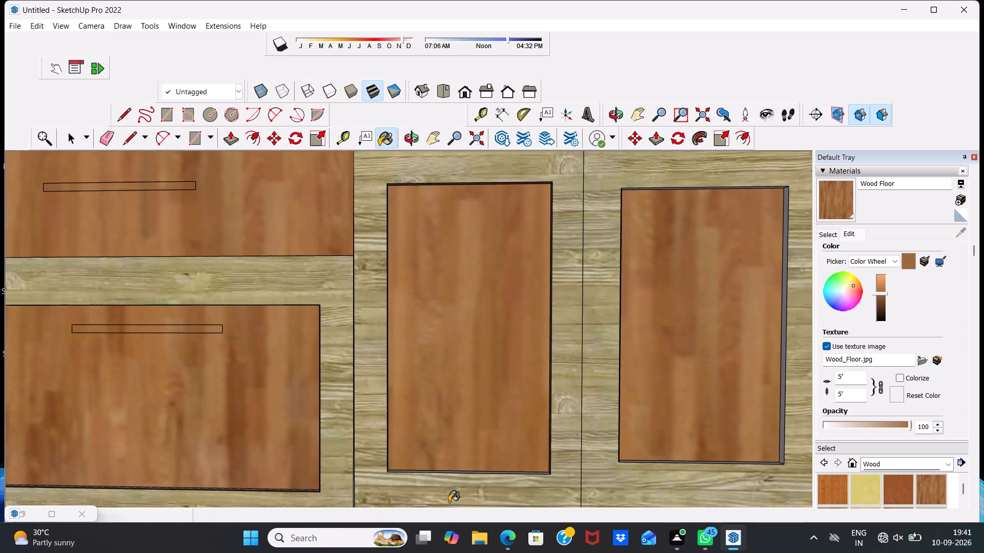
{"action": "middle_click_drag", "start_coordinate": [449, 502], "coordinate": [428, 552]}
{"action": "scroll", "coordinate": [455, 458], "scroll_direction": "up", "scroll_amount": 4}
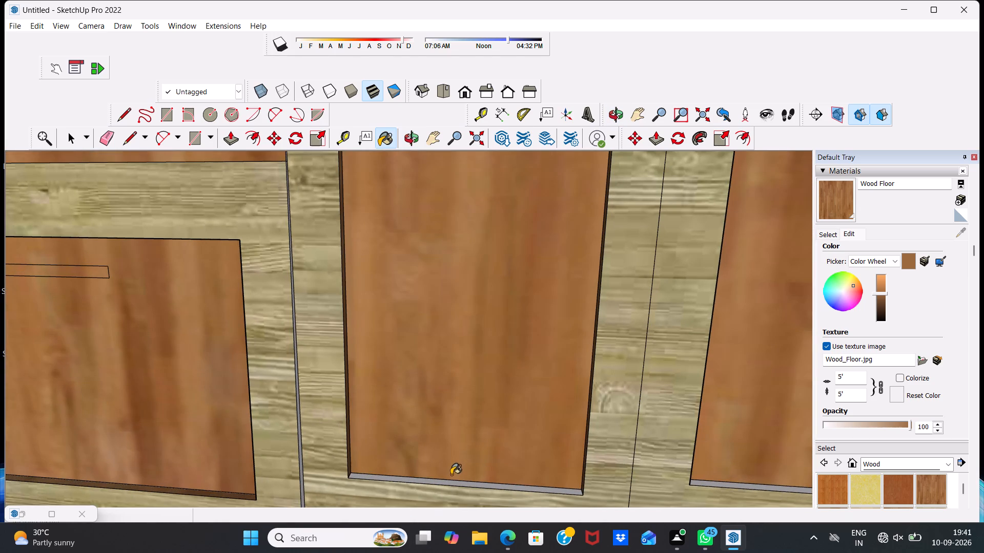
{"action": "left_click", "coordinate": [453, 484]}
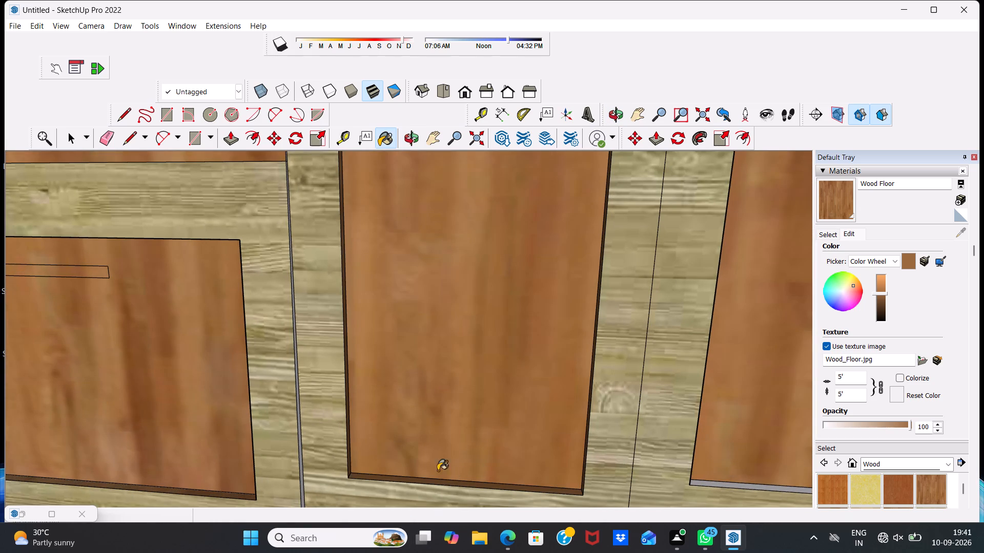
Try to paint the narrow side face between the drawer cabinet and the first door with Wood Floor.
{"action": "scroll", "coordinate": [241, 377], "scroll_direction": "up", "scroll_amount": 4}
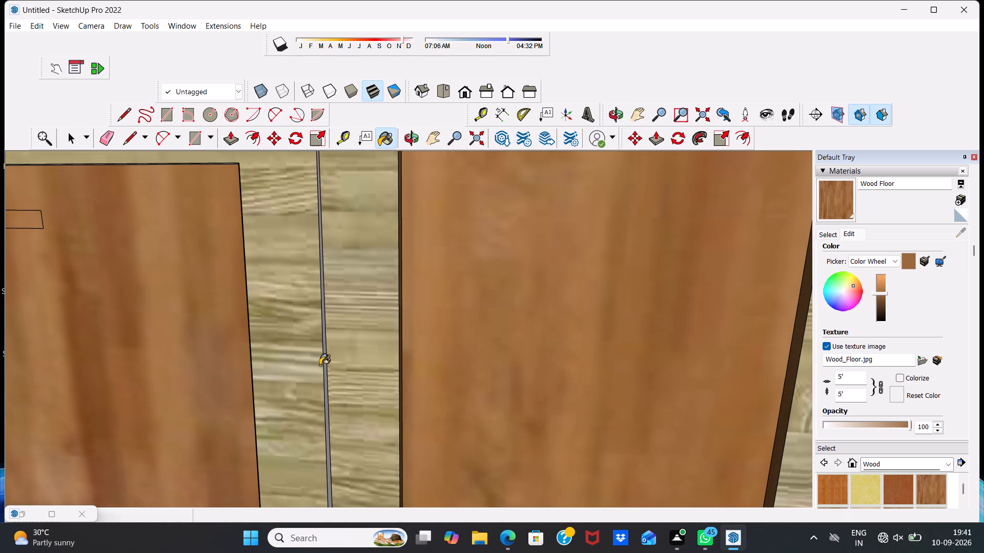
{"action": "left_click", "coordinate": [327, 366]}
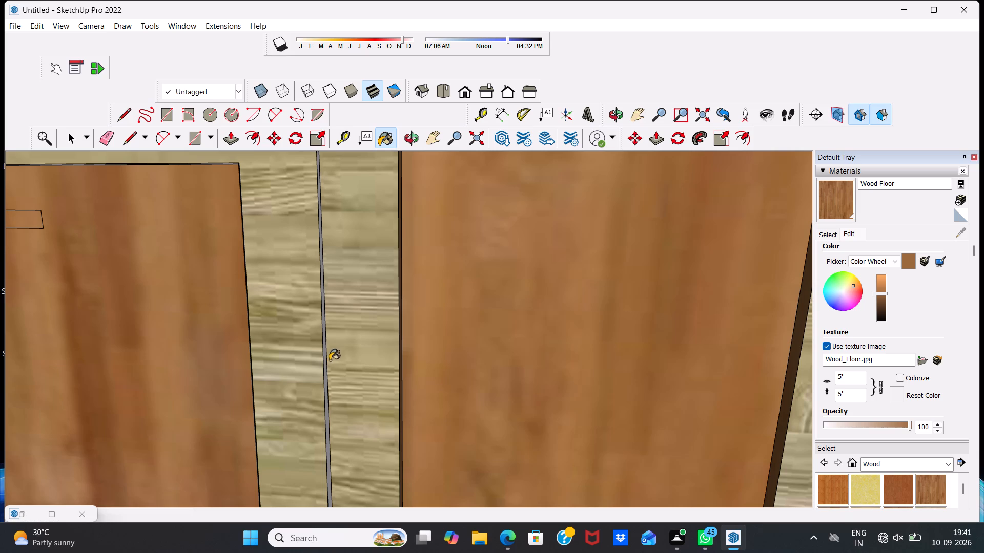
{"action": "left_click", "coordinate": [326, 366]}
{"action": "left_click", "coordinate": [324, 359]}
Paint the bottom edge face of the second door's inset with Wood Floor.
{"action": "scroll", "coordinate": [324, 359], "scroll_direction": "down", "scroll_amount": 4}
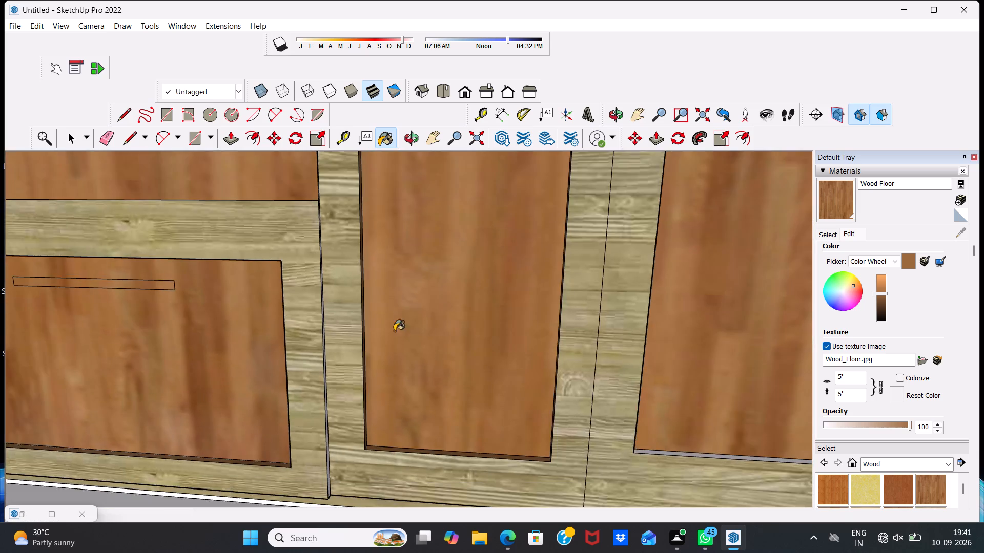
{"action": "scroll", "coordinate": [394, 331], "scroll_direction": "down", "scroll_amount": 14}
{"action": "scroll", "coordinate": [580, 338], "scroll_direction": "up", "scroll_amount": 12}
{"action": "scroll", "coordinate": [613, 444], "scroll_direction": "up", "scroll_amount": 3}
{"action": "scroll", "coordinate": [608, 387], "scroll_direction": "down", "scroll_amount": 13}
{"action": "scroll", "coordinate": [609, 415], "scroll_direction": "up", "scroll_amount": 11}
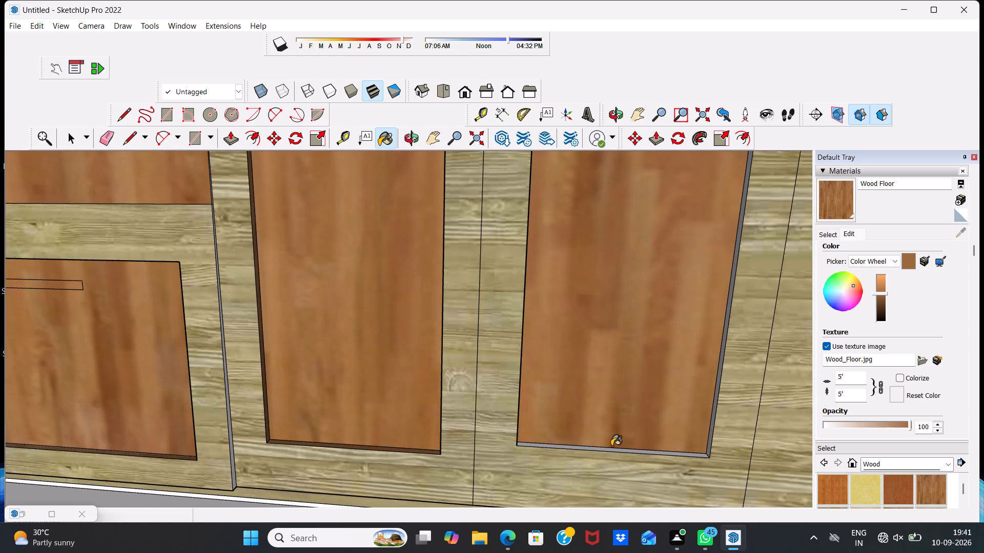
{"action": "left_click", "coordinate": [614, 448]}
{"action": "scroll", "coordinate": [624, 459], "scroll_direction": "up", "scroll_amount": 11}
{"action": "left_click", "coordinate": [635, 456]}
Paint the left and right edge faces of the second door's inset with Wood Floor.
{"action": "scroll", "coordinate": [635, 456], "scroll_direction": "down", "scroll_amount": 5}
{"action": "scroll", "coordinate": [562, 339], "scroll_direction": "up", "scroll_amount": 3}
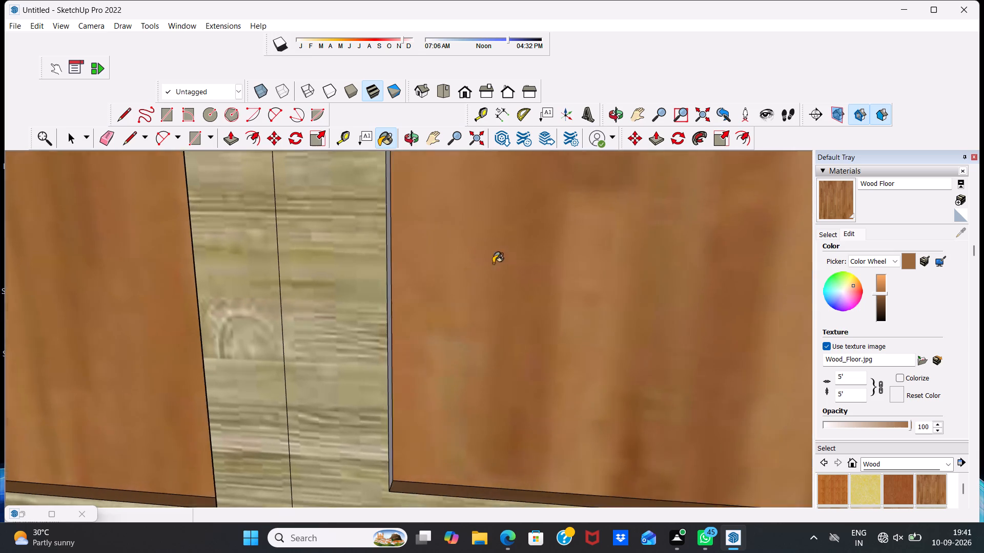
{"action": "scroll", "coordinate": [493, 268], "scroll_direction": "down", "scroll_amount": 3}
{"action": "middle_click_drag", "start_coordinate": [456, 319], "coordinate": [395, 358]}
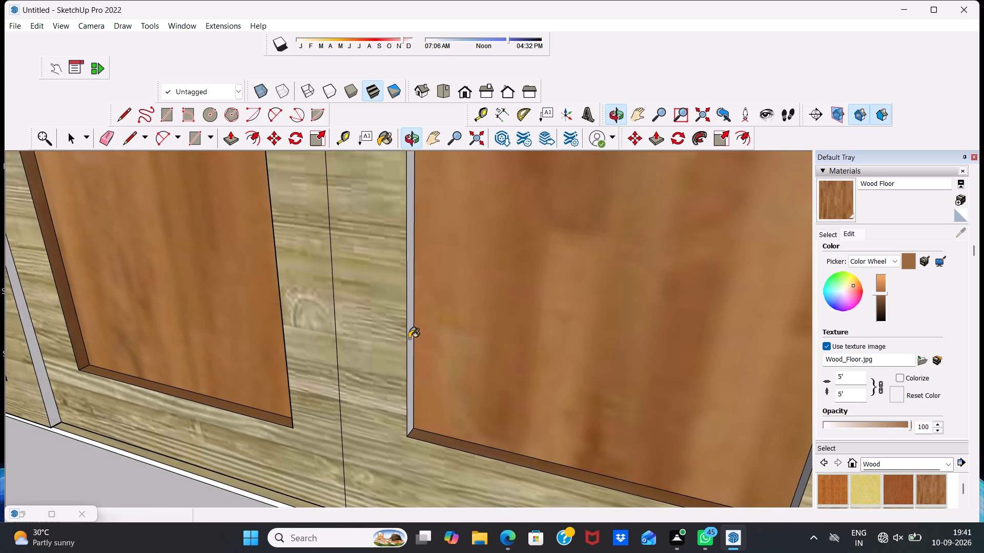
{"action": "left_click", "coordinate": [409, 338]}
{"action": "scroll", "coordinate": [419, 339], "scroll_direction": "down", "scroll_amount": 11}
{"action": "middle_click_drag", "start_coordinate": [639, 337], "coordinate": [809, 341]}
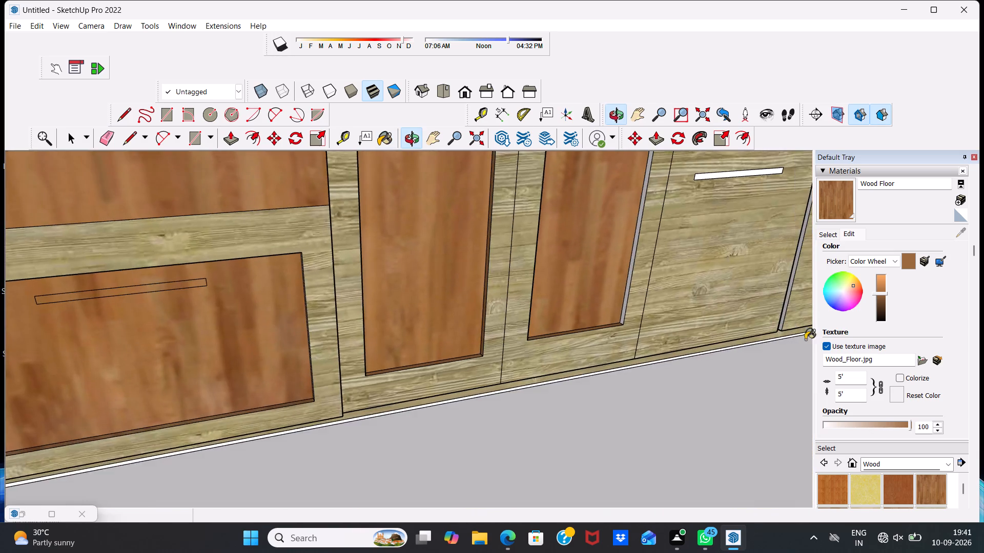
{"action": "scroll", "coordinate": [564, 341], "scroll_direction": "up", "scroll_amount": 5}
{"action": "left_click", "coordinate": [669, 266]}
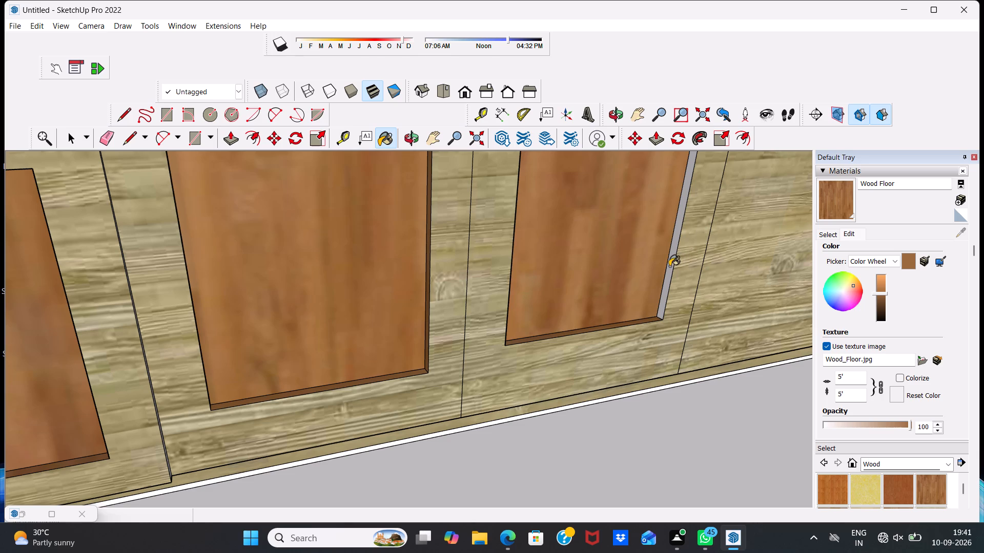
Paint the top edge face of the second door's inset with Wood Floor.
{"action": "scroll", "coordinate": [668, 277], "scroll_direction": "down", "scroll_amount": 14}
{"action": "scroll", "coordinate": [618, 278], "scroll_direction": "up", "scroll_amount": 5}
{"action": "middle_click_drag", "start_coordinate": [693, 218], "coordinate": [698, 214]}
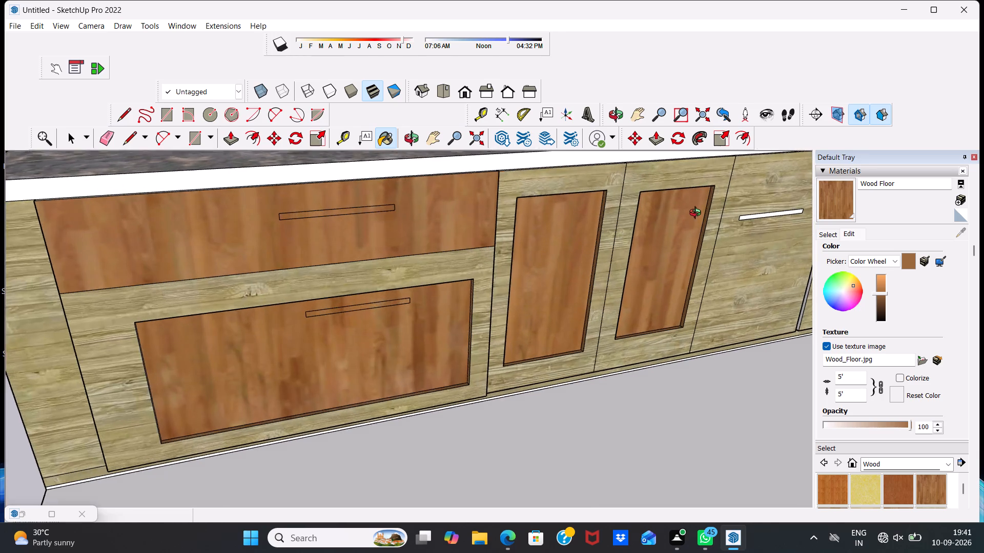
{"action": "middle_click_drag", "start_coordinate": [698, 214], "coordinate": [668, 150]}
{"action": "scroll", "coordinate": [669, 150], "scroll_direction": "up", "scroll_amount": 4}
{"action": "middle_click_drag", "start_coordinate": [667, 250], "coordinate": [624, 155]}
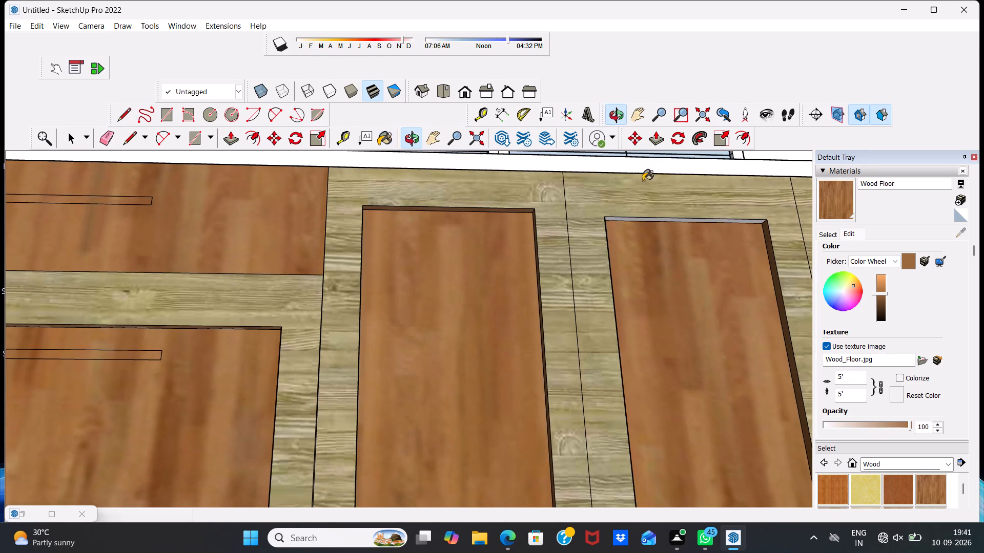
{"action": "left_click", "coordinate": [661, 218]}
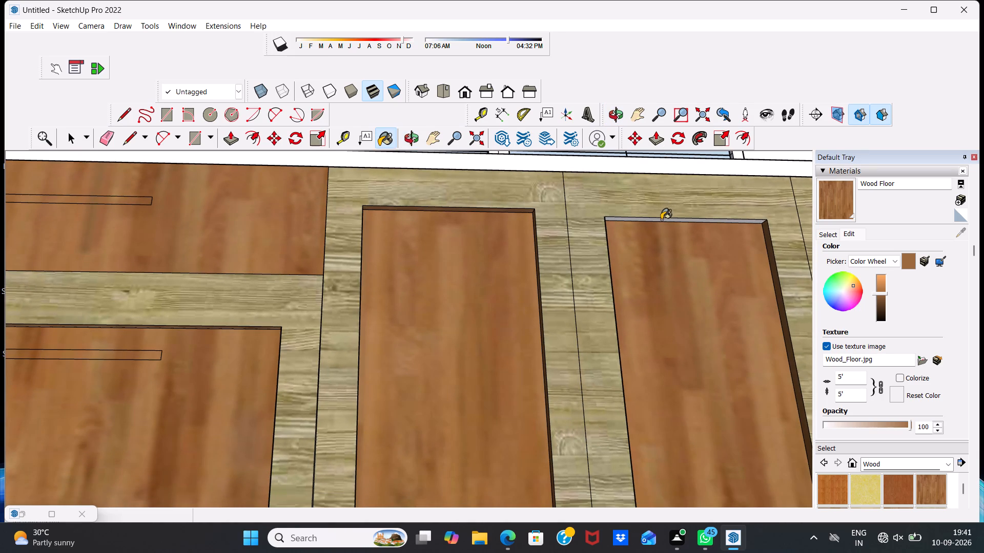
{"action": "scroll", "coordinate": [661, 220], "scroll_direction": "up", "scroll_amount": 10}
{"action": "left_click", "coordinate": [659, 219]}
Paint the front face of the handle on the plain panel beside the second door with Wood Floor.
{"action": "scroll", "coordinate": [659, 225], "scroll_direction": "down", "scroll_amount": 8}
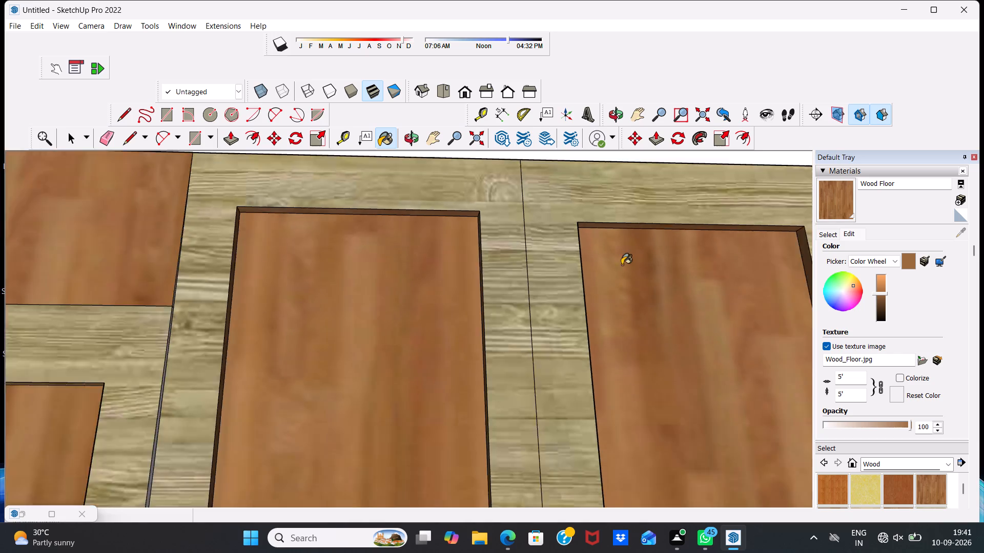
{"action": "scroll", "coordinate": [622, 265], "scroll_direction": "down", "scroll_amount": 20}
{"action": "scroll", "coordinate": [622, 265], "scroll_direction": "down", "scroll_amount": 20}
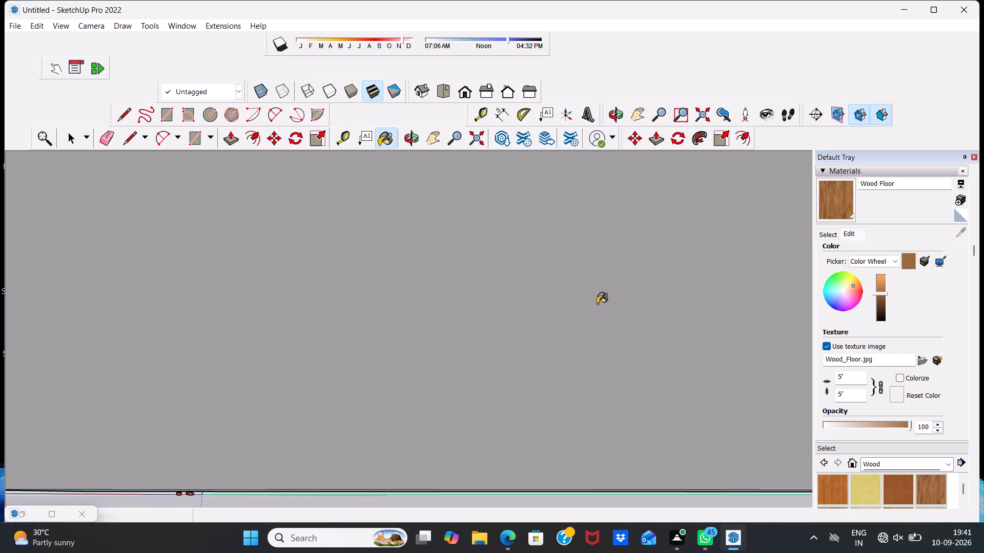
{"action": "scroll", "coordinate": [597, 304], "scroll_direction": "down", "scroll_amount": 6}
{"action": "scroll", "coordinate": [592, 272], "scroll_direction": "down", "scroll_amount": 20}
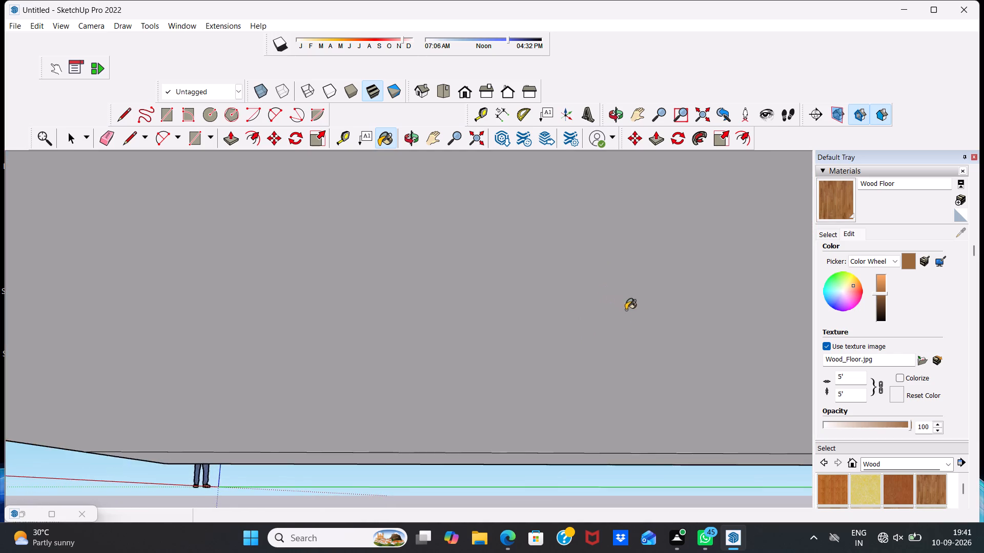
{"action": "scroll", "coordinate": [626, 310], "scroll_direction": "down", "scroll_amount": 8}
{"action": "middle_click_drag", "start_coordinate": [651, 313], "coordinate": [633, 514]}
{"action": "scroll", "coordinate": [638, 342], "scroll_direction": "down", "scroll_amount": 10}
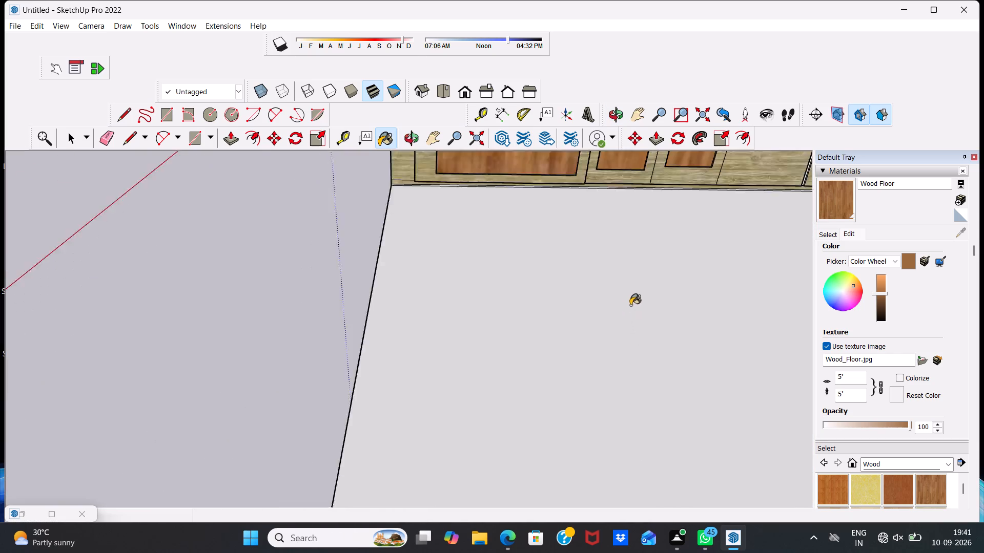
{"action": "scroll", "coordinate": [630, 305], "scroll_direction": "down", "scroll_amount": 10}
{"action": "scroll", "coordinate": [739, 219], "scroll_direction": "up", "scroll_amount": 15}
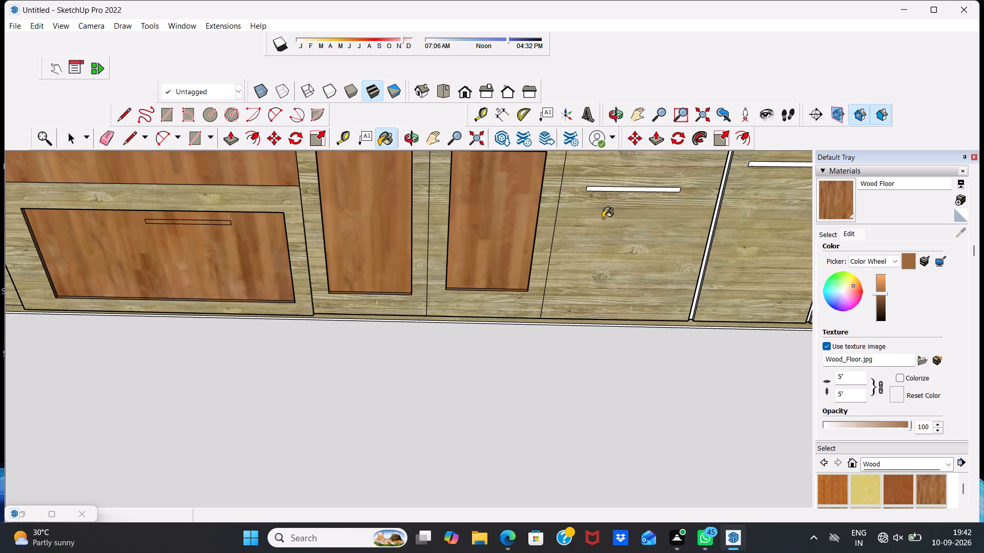
{"action": "left_click", "coordinate": [626, 192]}
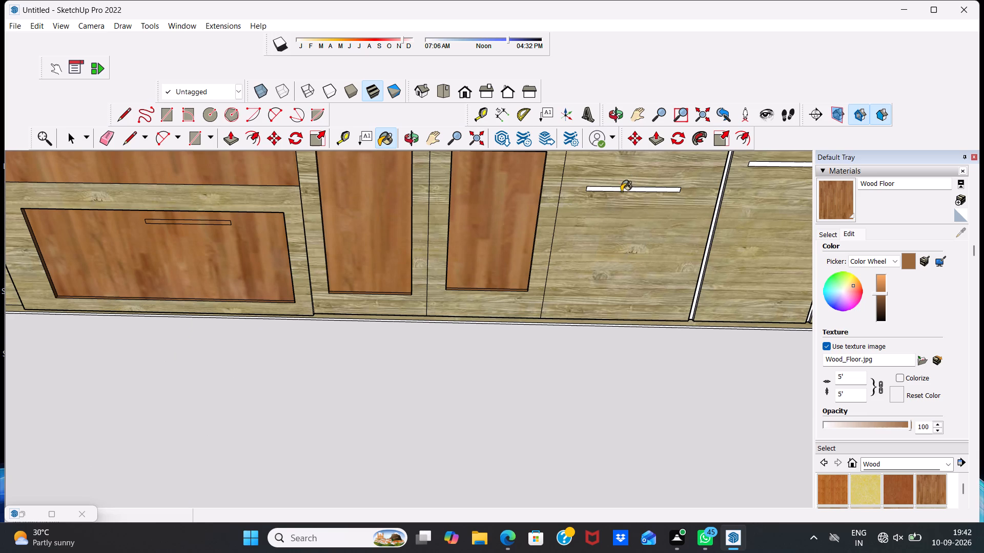
{"action": "scroll", "coordinate": [621, 192], "scroll_direction": "up", "scroll_amount": 14}
{"action": "left_click", "coordinate": [614, 182]}
Paint the narrow side face of the vertical strip beyond the plain panel with Wood Floor.
{"action": "scroll", "coordinate": [582, 235], "scroll_direction": "down", "scroll_amount": 4}
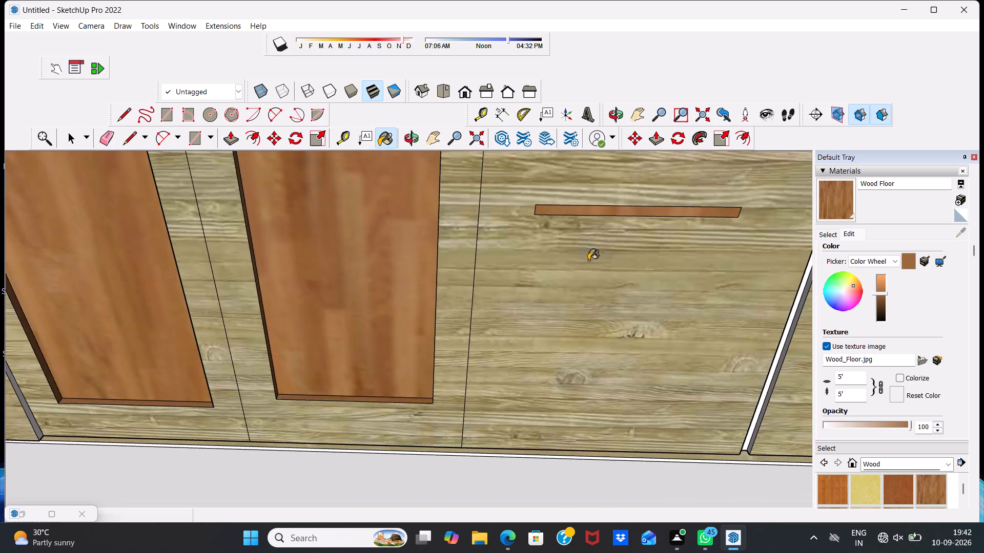
{"action": "scroll", "coordinate": [588, 260], "scroll_direction": "down", "scroll_amount": 10}
{"action": "scroll", "coordinate": [705, 249], "scroll_direction": "up", "scroll_amount": 6}
{"action": "middle_click_drag", "start_coordinate": [711, 248], "coordinate": [717, 251]}
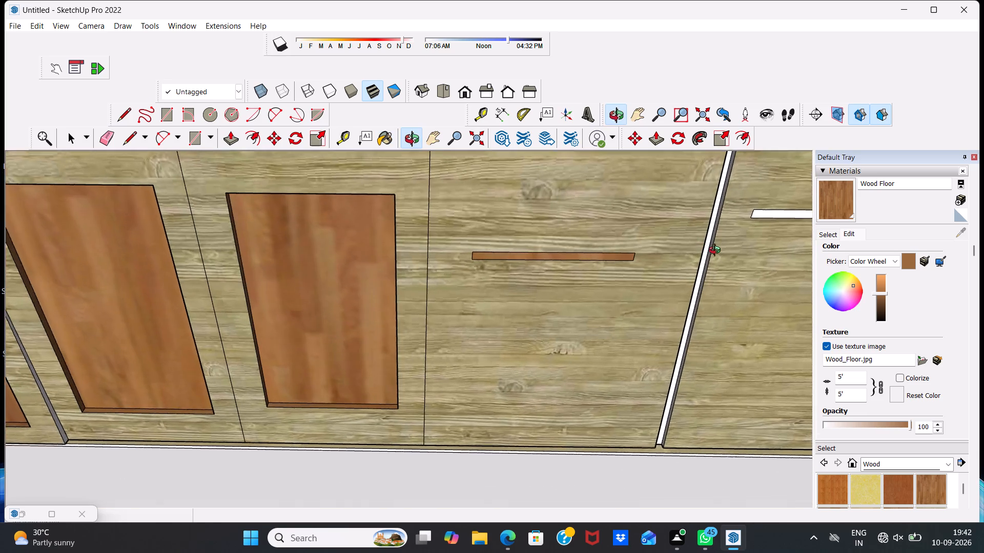
{"action": "middle_click_drag", "start_coordinate": [717, 251], "coordinate": [737, 296]}
{"action": "scroll", "coordinate": [737, 296], "scroll_direction": "up", "scroll_amount": 12}
{"action": "left_click", "coordinate": [724, 237]}
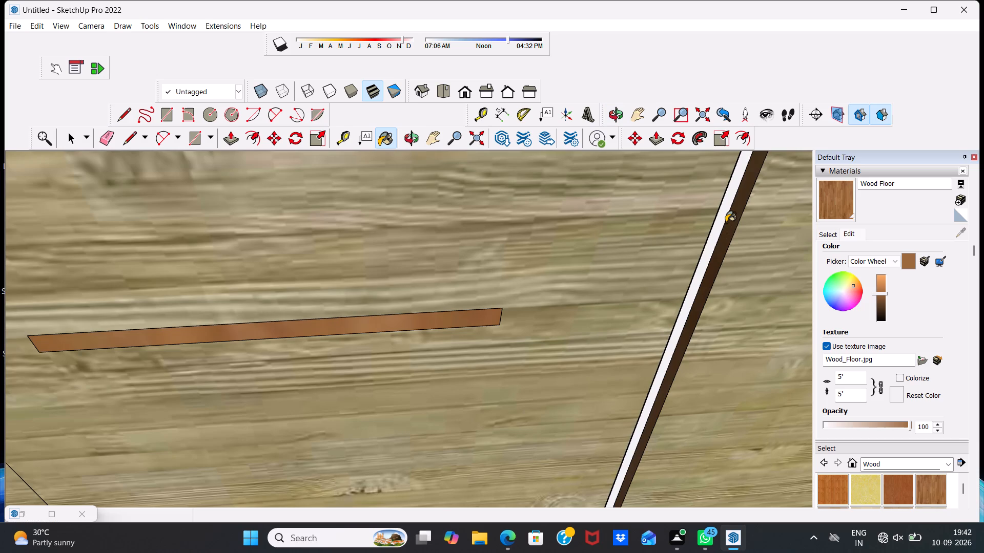
Paint the front face and remaining side face of the vertical strip beyond the plain panel with Wood Floor.
{"action": "left_click", "coordinate": [721, 223]}
{"action": "middle_click_drag", "start_coordinate": [708, 226], "coordinate": [575, 260]}
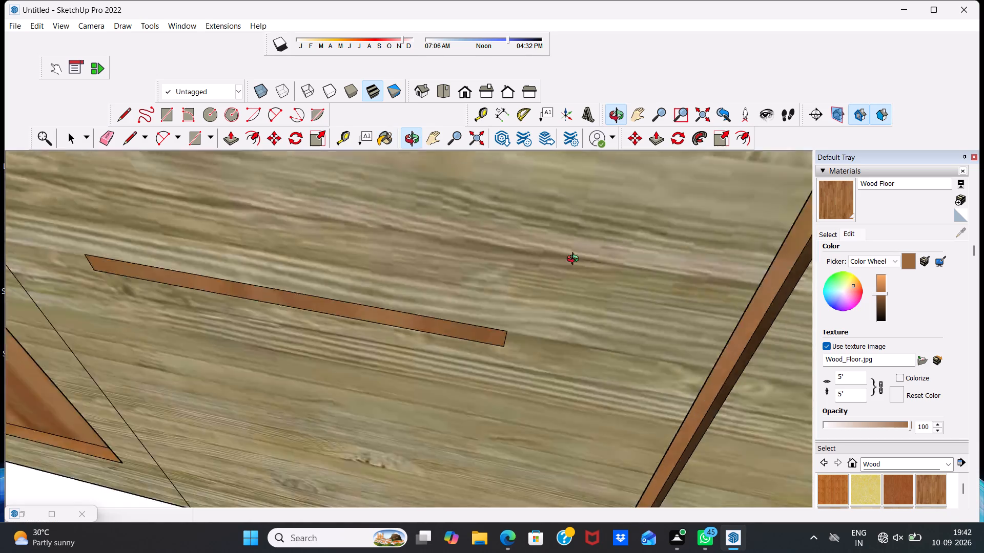
{"action": "middle_click_drag", "start_coordinate": [575, 260], "coordinate": [396, 210]}
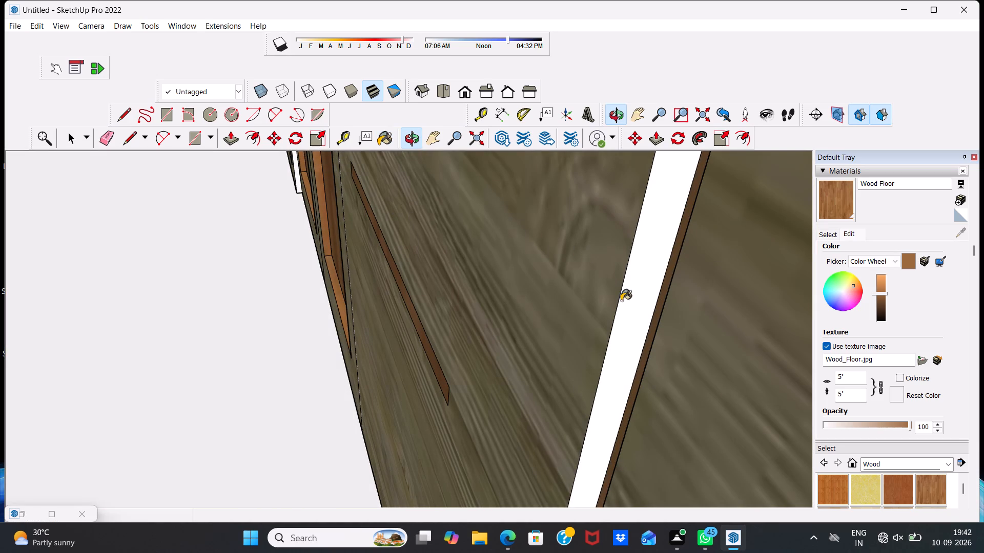
{"action": "left_click", "coordinate": [621, 301]}
Paint one side face and the front face of the second vertical strip, beside the wide corner cabinet, with Wood Floor.
{"action": "scroll", "coordinate": [633, 287], "scroll_direction": "down", "scroll_amount": 7}
{"action": "scroll", "coordinate": [650, 271], "scroll_direction": "down", "scroll_amount": 19}
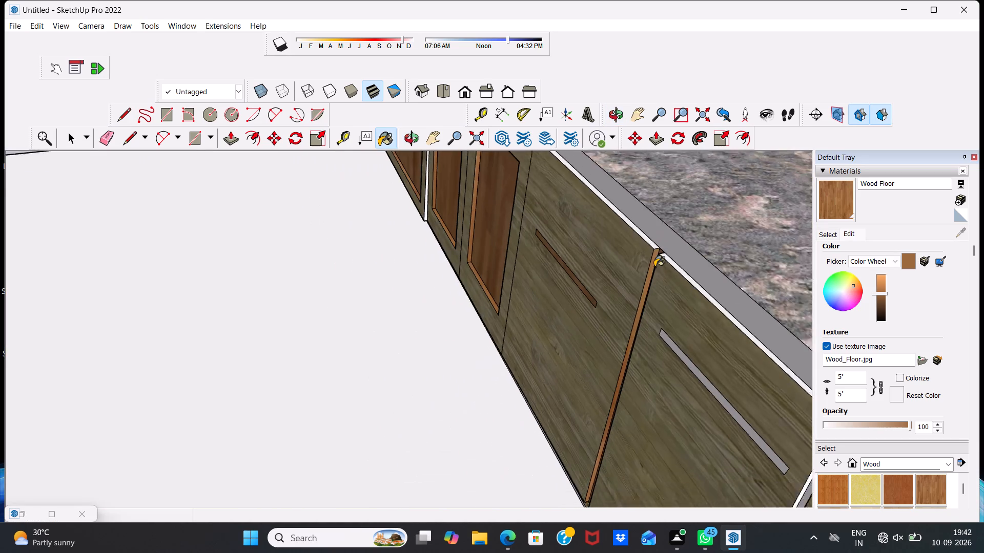
{"action": "scroll", "coordinate": [654, 267], "scroll_direction": "down", "scroll_amount": 3}
{"action": "scroll", "coordinate": [688, 334], "scroll_direction": "up", "scroll_amount": 1}
{"action": "scroll", "coordinate": [699, 322], "scroll_direction": "down", "scroll_amount": 7}
{"action": "scroll", "coordinate": [572, 310], "scroll_direction": "down", "scroll_amount": 6}
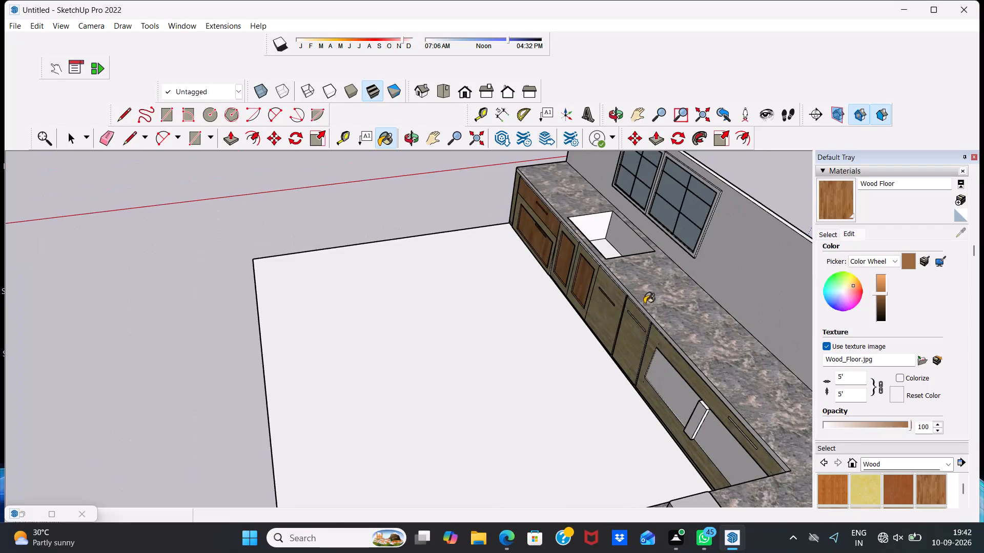
{"action": "scroll", "coordinate": [653, 350], "scroll_direction": "up", "scroll_amount": 20}
{"action": "scroll", "coordinate": [623, 284], "scroll_direction": "up", "scroll_amount": 6}
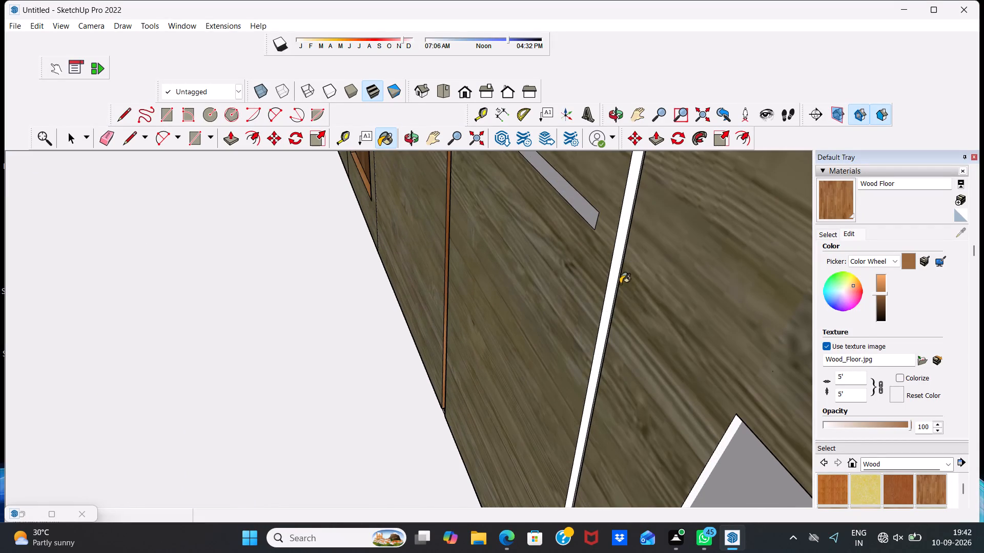
{"action": "left_click", "coordinate": [608, 286]}
{"action": "scroll", "coordinate": [611, 278], "scroll_direction": "down", "scroll_amount": 5}
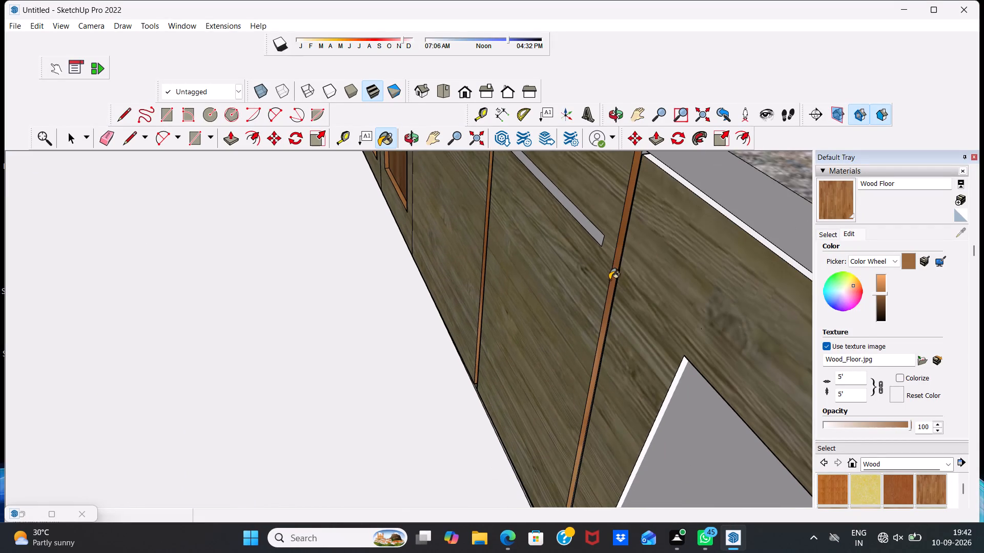
{"action": "middle_click_drag", "start_coordinate": [609, 280], "coordinate": [735, 261]}
{"action": "scroll", "coordinate": [604, 284], "scroll_direction": "up", "scroll_amount": 4}
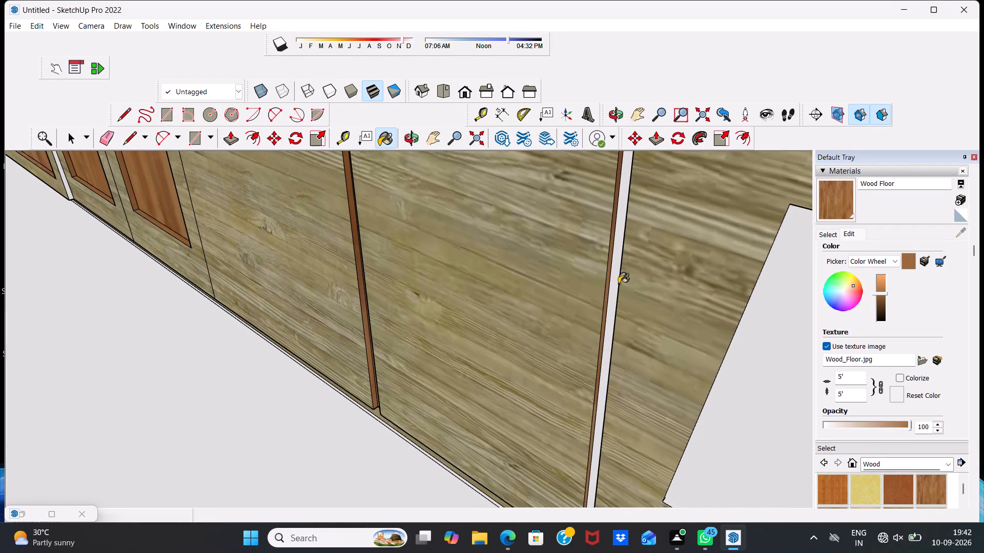
{"action": "left_click", "coordinate": [616, 280]}
{"action": "scroll", "coordinate": [617, 267], "scroll_direction": "down", "scroll_amount": 6}
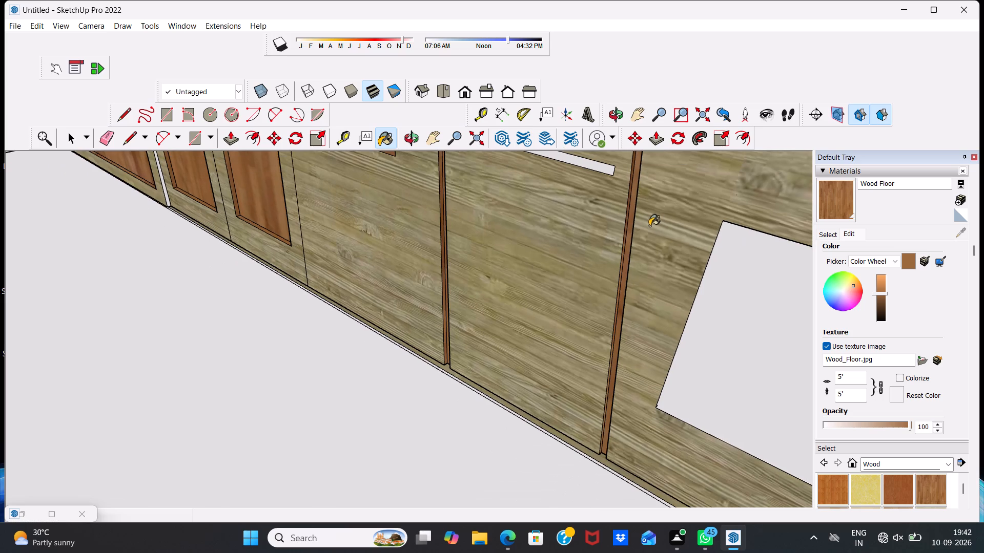
Paint the remaining side face of the second vertical strip with Wood Floor.
{"action": "middle_click_drag", "start_coordinate": [560, 278], "coordinate": [646, 204]}
{"action": "scroll", "coordinate": [645, 204], "scroll_direction": "up", "scroll_amount": 1}
{"action": "scroll", "coordinate": [620, 236], "scroll_direction": "down", "scroll_amount": 7}
{"action": "scroll", "coordinate": [605, 288], "scroll_direction": "down", "scroll_amount": 6}
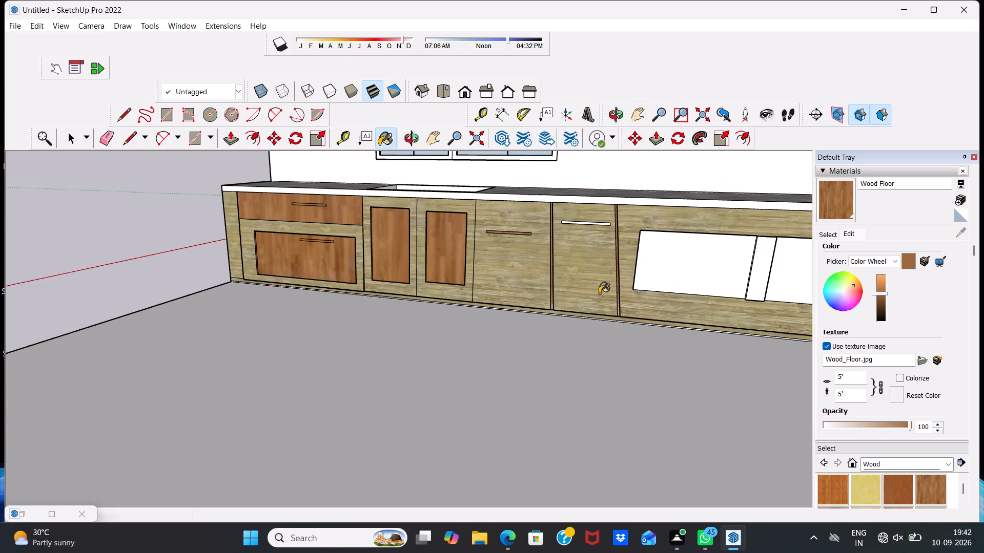
{"action": "scroll", "coordinate": [660, 227], "scroll_direction": "up", "scroll_amount": 6}
{"action": "scroll", "coordinate": [627, 285], "scroll_direction": "up", "scroll_amount": 6}
{"action": "middle_click_drag", "start_coordinate": [559, 364], "coordinate": [639, 350]}
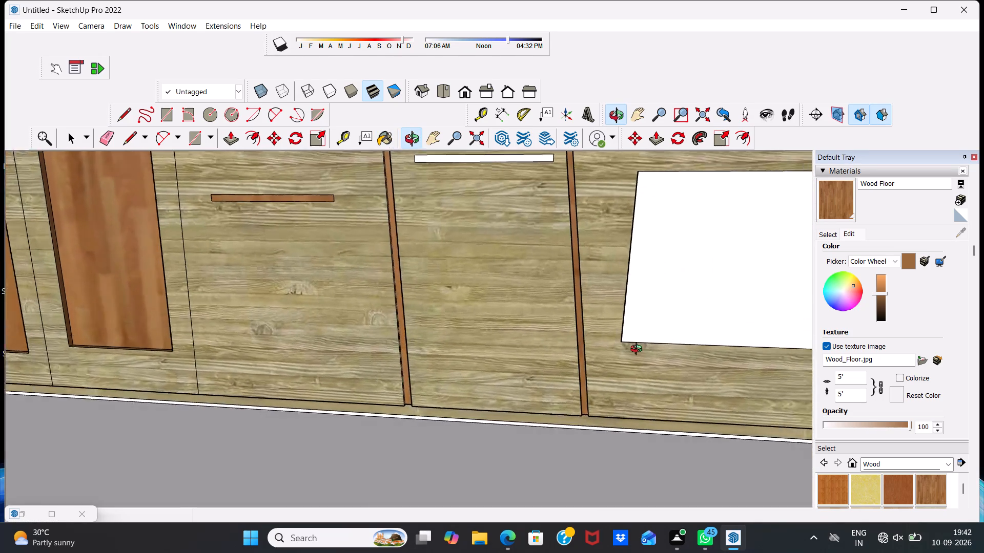
{"action": "middle_click_drag", "start_coordinate": [639, 350], "coordinate": [706, 325]}
{"action": "scroll", "coordinate": [596, 338], "scroll_direction": "up", "scroll_amount": 5}
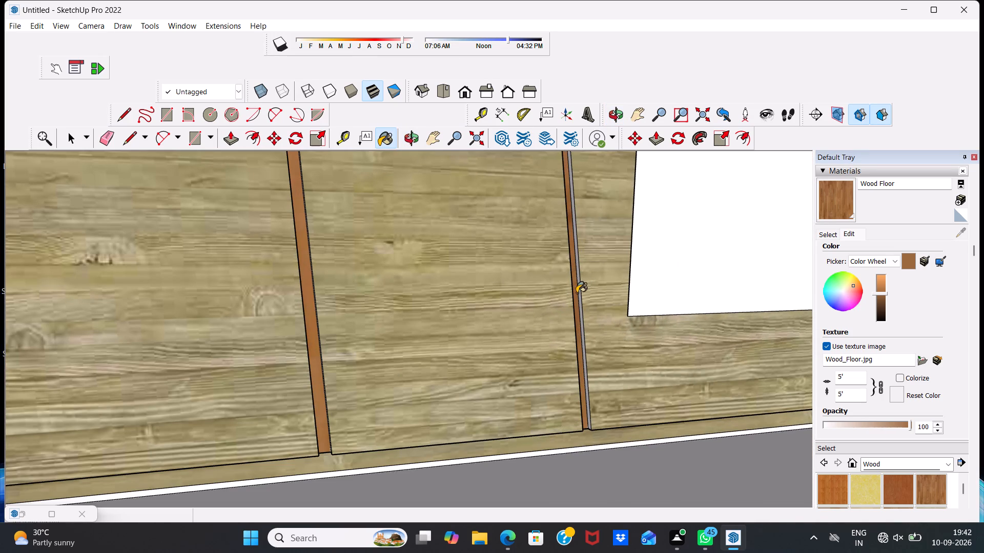
{"action": "left_click", "coordinate": [579, 294]}
{"action": "scroll", "coordinate": [569, 300], "scroll_direction": "up", "scroll_amount": 13}
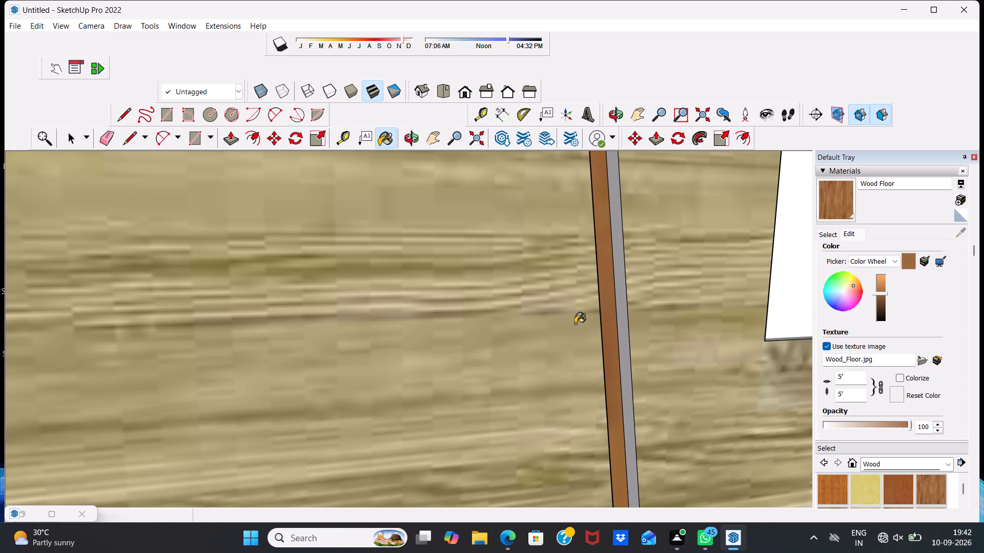
{"action": "left_click", "coordinate": [633, 317]}
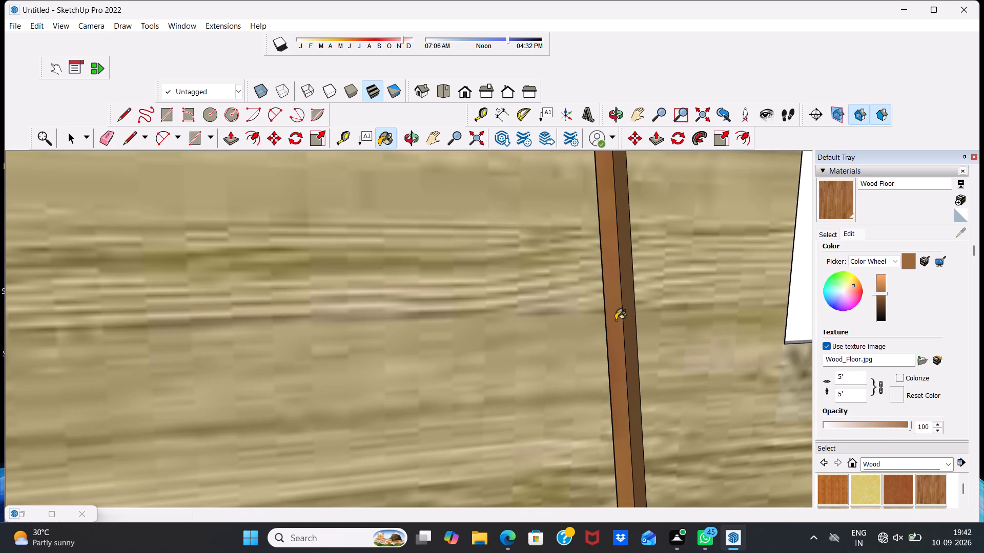
Paint the handle on the narrow plain panel between the two vertical strips with Wood Floor.
{"action": "scroll", "coordinate": [616, 320], "scroll_direction": "down", "scroll_amount": 20}
{"action": "scroll", "coordinate": [616, 320], "scroll_direction": "down", "scroll_amount": 5}
{"action": "scroll", "coordinate": [482, 225], "scroll_direction": "up", "scroll_amount": 4}
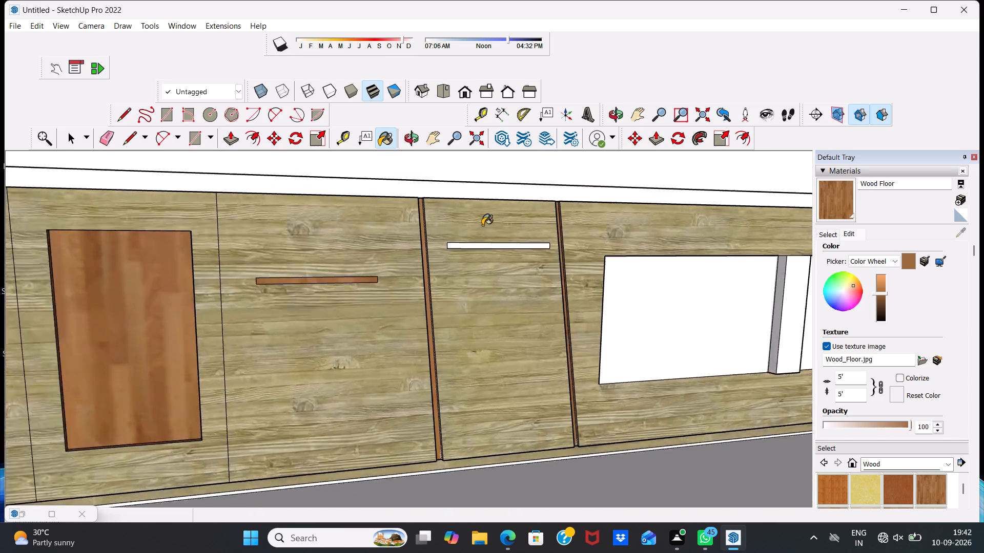
{"action": "scroll", "coordinate": [482, 225], "scroll_direction": "up", "scroll_amount": 2}
{"action": "left_click", "coordinate": [497, 249]}
Paint the recessed panel faces on both sides of the divider in the wide corner cabinet with Wood Floor.
{"action": "scroll", "coordinate": [499, 249], "scroll_direction": "down", "scroll_amount": 7}
{"action": "scroll", "coordinate": [769, 198], "scroll_direction": "up", "scroll_amount": 2}
{"action": "scroll", "coordinate": [763, 227], "scroll_direction": "down", "scroll_amount": 3}
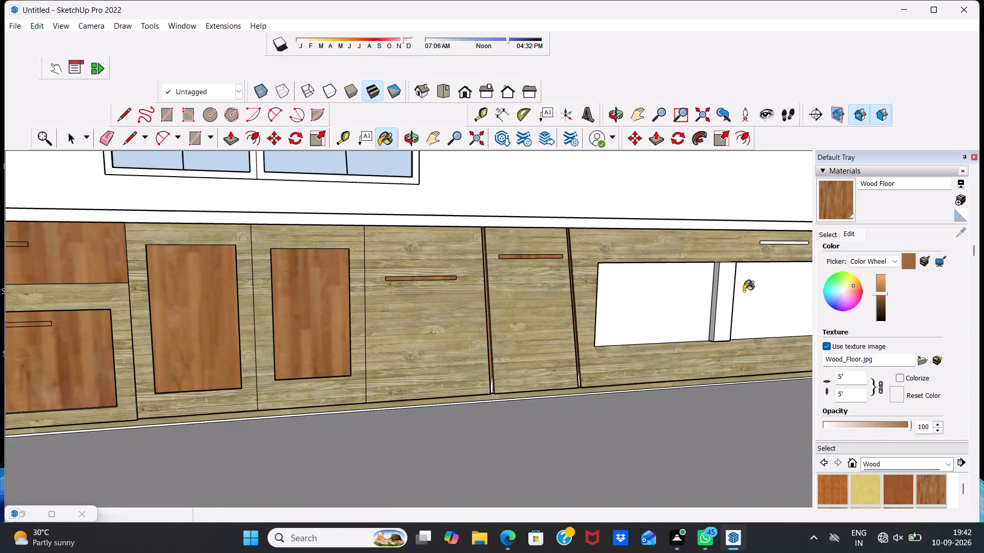
{"action": "left_click", "coordinate": [665, 306]}
{"action": "scroll", "coordinate": [673, 308], "scroll_direction": "down", "scroll_amount": 9}
{"action": "scroll", "coordinate": [761, 303], "scroll_direction": "up", "scroll_amount": 6}
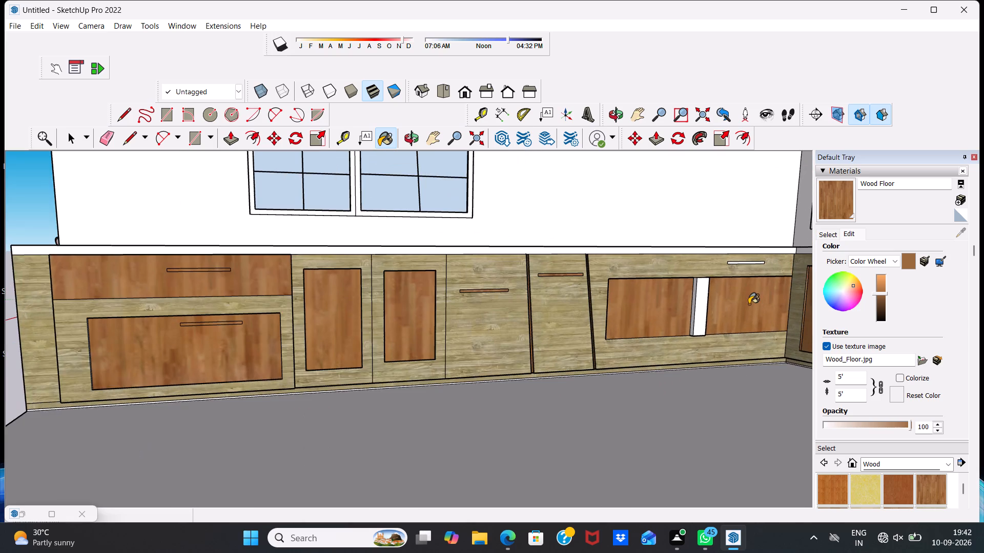
{"action": "left_click", "coordinate": [749, 304]}
Paint the front, side and top faces of the upright divider in the wide corner cabinet with Wood Floor.
{"action": "scroll", "coordinate": [687, 305], "scroll_direction": "up", "scroll_amount": 7}
{"action": "left_click", "coordinate": [698, 292]}
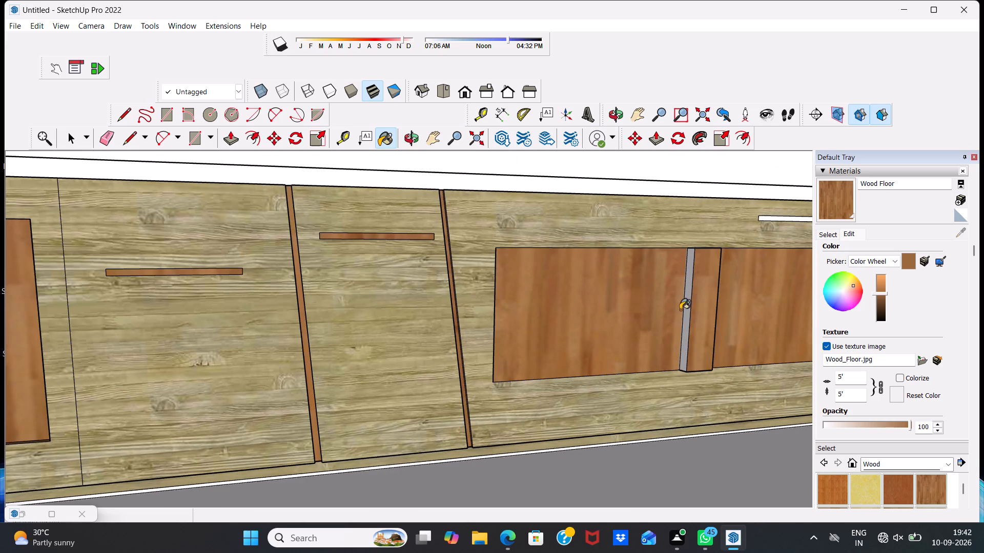
{"action": "left_click", "coordinate": [687, 311]}
{"action": "middle_click_drag", "start_coordinate": [722, 292], "coordinate": [721, 292]}
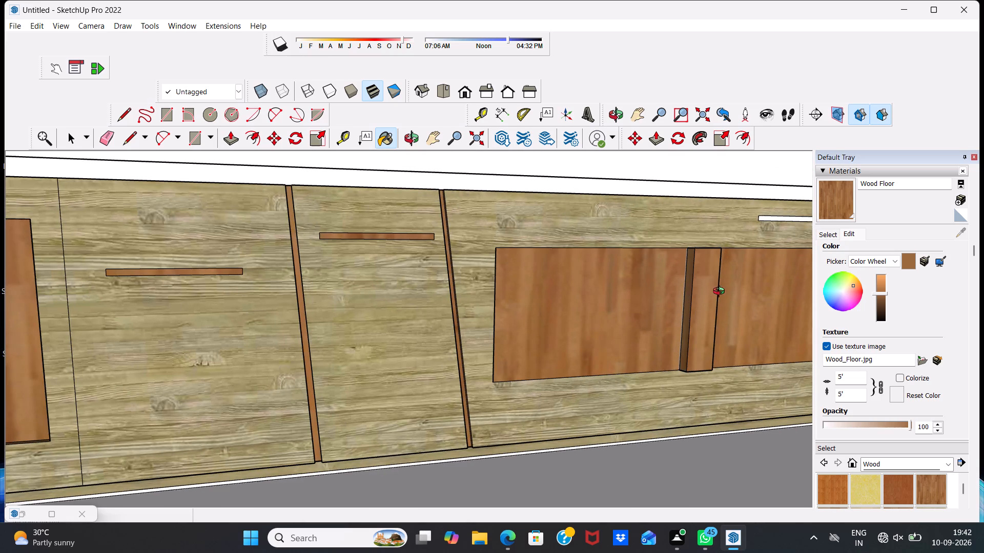
{"action": "middle_click_drag", "start_coordinate": [721, 292], "coordinate": [494, 342]}
{"action": "scroll", "coordinate": [725, 384], "scroll_direction": "down", "scroll_amount": 6}
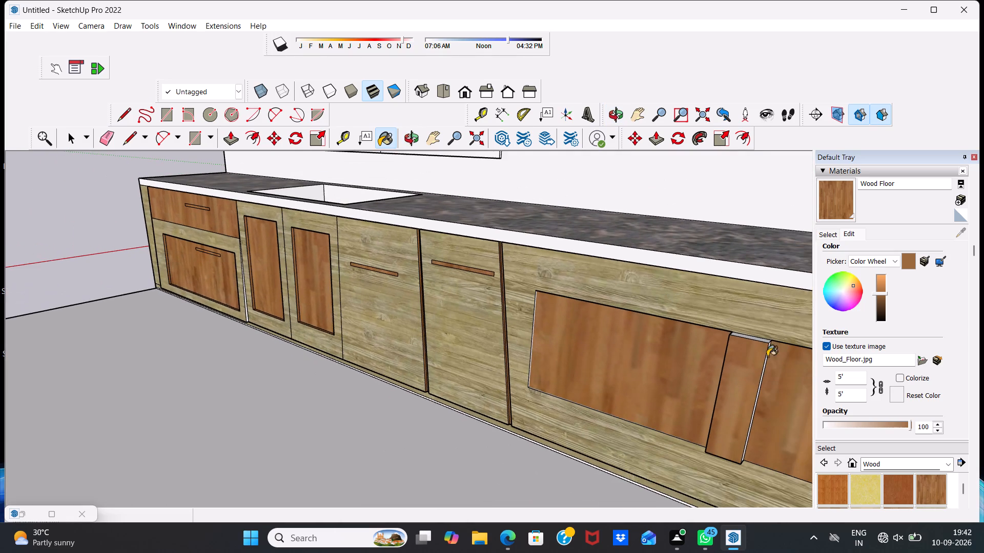
{"action": "scroll", "coordinate": [760, 377], "scroll_direction": "down", "scroll_amount": 1}
{"action": "middle_click_drag", "start_coordinate": [760, 382], "coordinate": [652, 356]}
{"action": "left_click", "coordinate": [655, 362]}
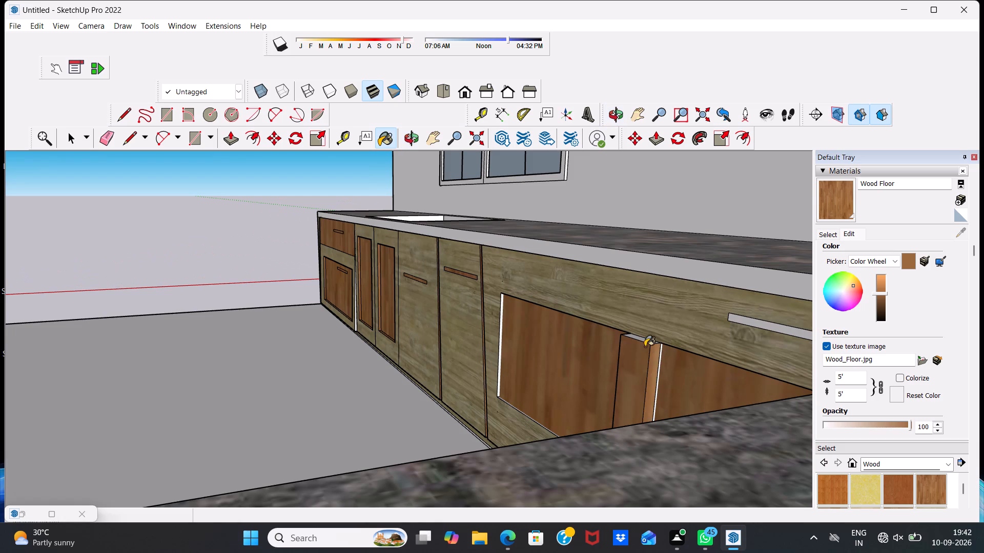
{"action": "left_click", "coordinate": [648, 340]}
{"action": "left_click", "coordinate": [660, 356]}
Paint the front faces of the two cabinet handles on either side of the inner corner with Wood Floor.
{"action": "scroll", "coordinate": [626, 361], "scroll_direction": "down", "scroll_amount": 5}
{"action": "scroll", "coordinate": [666, 296], "scroll_direction": "up", "scroll_amount": 1}
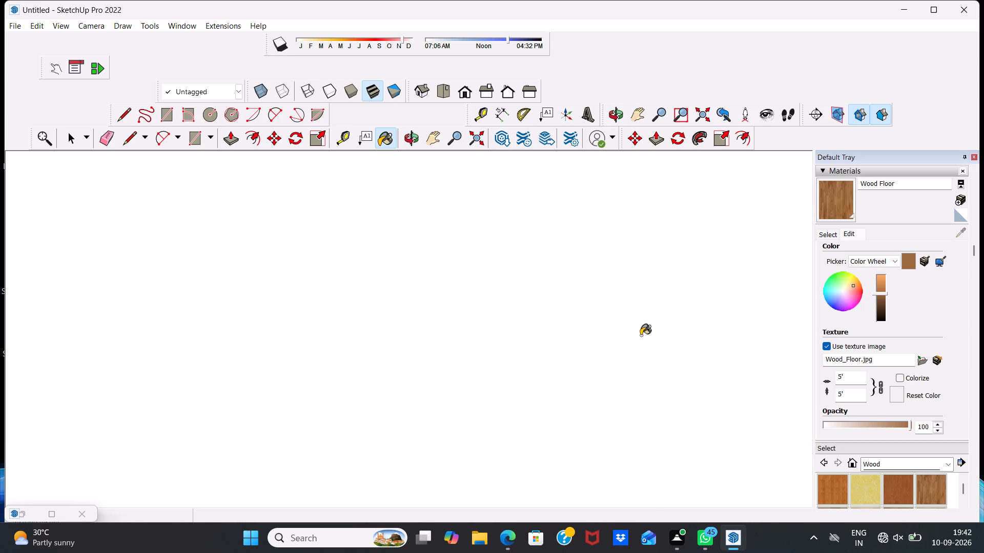
{"action": "scroll", "coordinate": [641, 341], "scroll_direction": "down", "scroll_amount": 20}
{"action": "scroll", "coordinate": [641, 341], "scroll_direction": "down", "scroll_amount": 20}
{"action": "scroll", "coordinate": [641, 341], "scroll_direction": "down", "scroll_amount": 2}
{"action": "scroll", "coordinate": [579, 292], "scroll_direction": "down", "scroll_amount": 9}
{"action": "scroll", "coordinate": [551, 400], "scroll_direction": "up", "scroll_amount": 1}
{"action": "scroll", "coordinate": [558, 380], "scroll_direction": "down", "scroll_amount": 15}
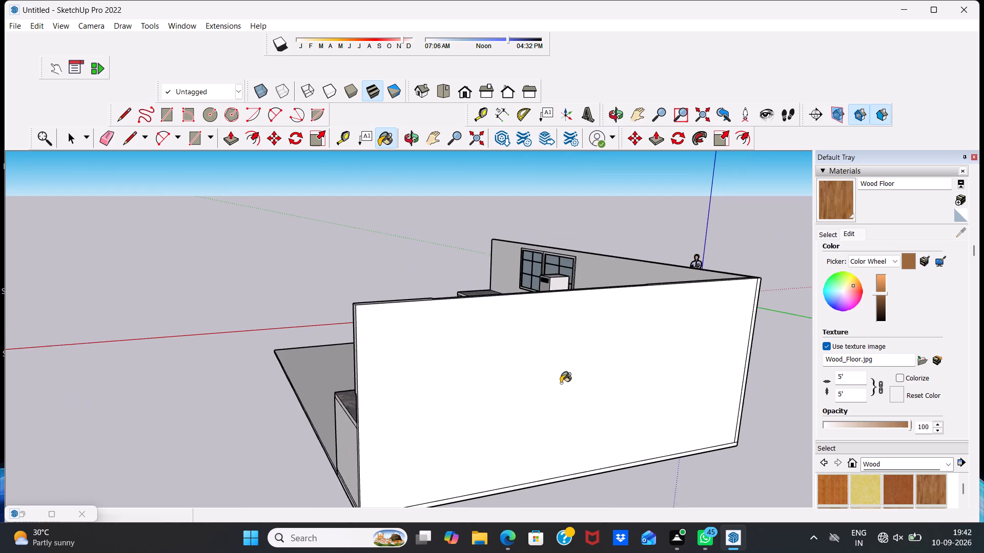
{"action": "scroll", "coordinate": [561, 383], "scroll_direction": "down", "scroll_amount": 2}
{"action": "middle_click_drag", "start_coordinate": [306, 385], "coordinate": [736, 472]}
{"action": "scroll", "coordinate": [350, 286], "scroll_direction": "up", "scroll_amount": 7}
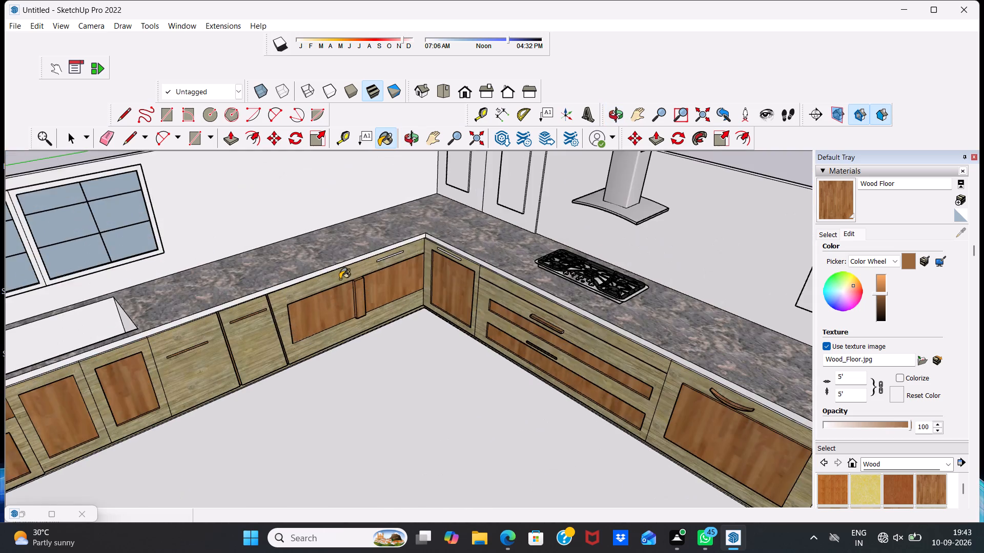
{"action": "scroll", "coordinate": [431, 273], "scroll_direction": "up", "scroll_amount": 7}
{"action": "scroll", "coordinate": [276, 239], "scroll_direction": "up", "scroll_amount": 5}
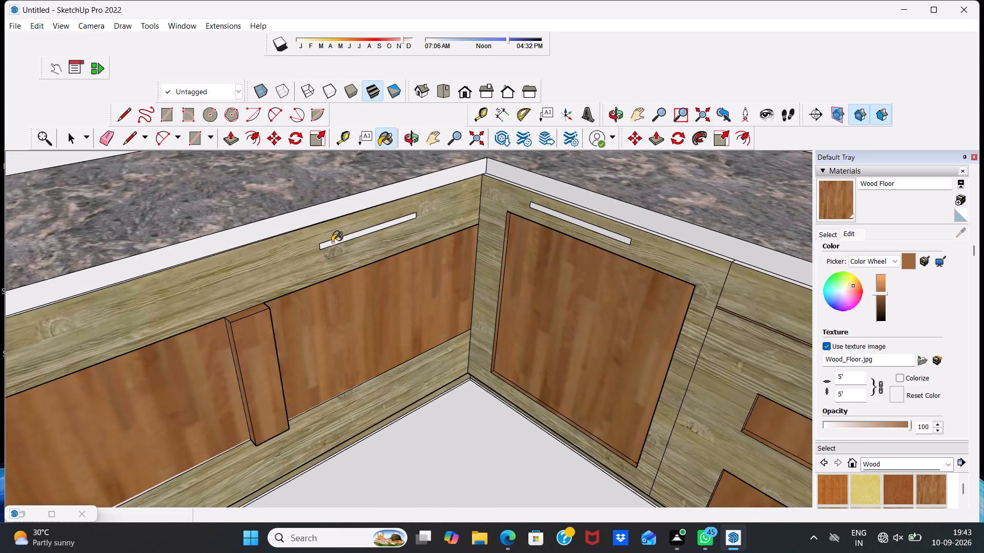
{"action": "left_click", "coordinate": [332, 242]}
{"action": "left_click", "coordinate": [600, 232]}
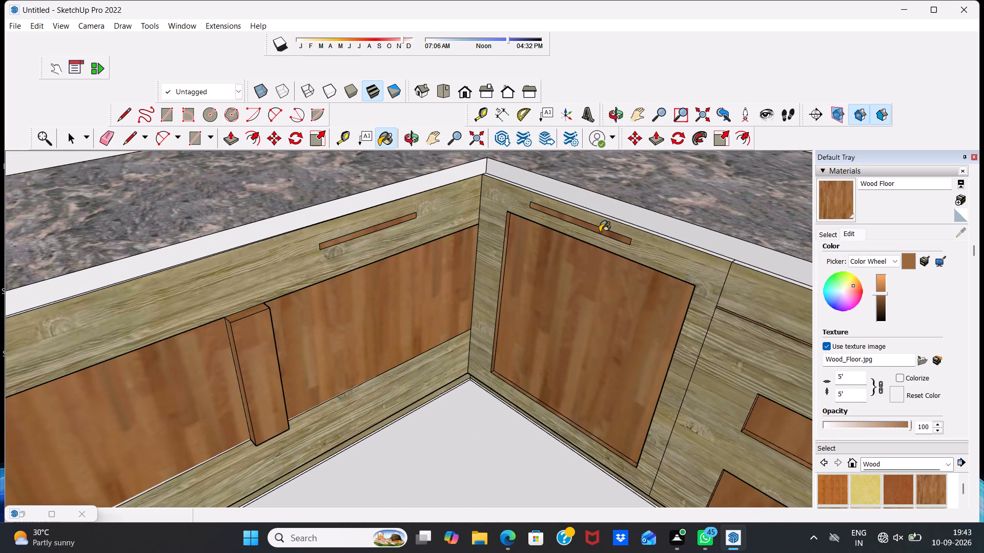
Paint the underside and the remaining narrow edge of the wide corner cabinet's divider with Wood Floor.
{"action": "scroll", "coordinate": [486, 296], "scroll_direction": "down", "scroll_amount": 6}
{"action": "middle_click_drag", "start_coordinate": [385, 368], "coordinate": [351, 300]}
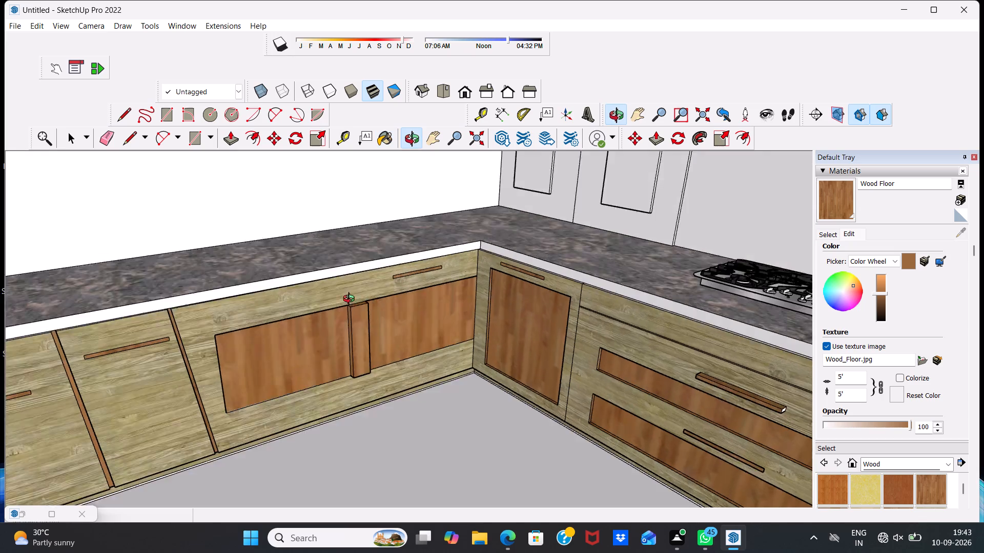
{"action": "middle_click_drag", "start_coordinate": [351, 300], "coordinate": [353, 321]}
{"action": "scroll", "coordinate": [373, 448], "scroll_direction": "up", "scroll_amount": 6}
{"action": "scroll", "coordinate": [358, 395], "scroll_direction": "up", "scroll_amount": 2}
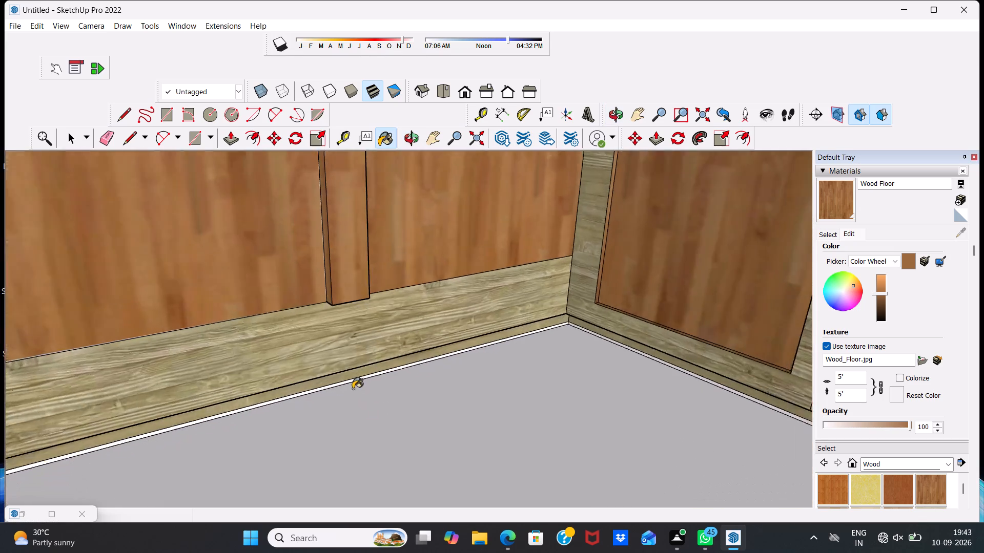
{"action": "scroll", "coordinate": [353, 389], "scroll_direction": "up", "scroll_amount": 4}
{"action": "middle_click_drag", "start_coordinate": [341, 263], "coordinate": [343, 188]}
{"action": "scroll", "coordinate": [343, 188], "scroll_direction": "up", "scroll_amount": 1}
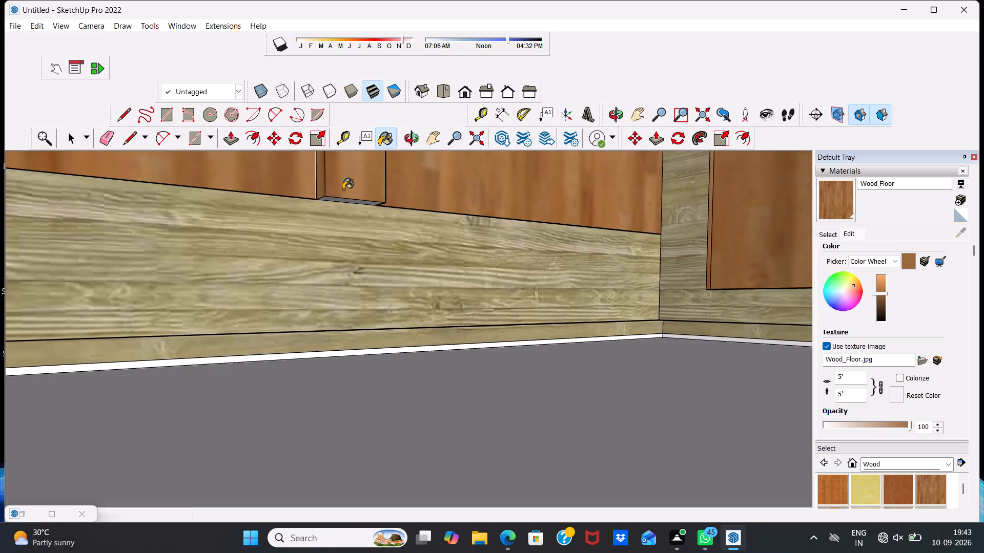
{"action": "left_click", "coordinate": [343, 198]}
{"action": "left_click", "coordinate": [344, 202]}
{"action": "scroll", "coordinate": [310, 220], "scroll_direction": "up", "scroll_amount": 7}
{"action": "scroll", "coordinate": [354, 187], "scroll_direction": "up", "scroll_amount": 1}
{"action": "left_click", "coordinate": [357, 177]}
{"action": "left_click", "coordinate": [357, 177]}
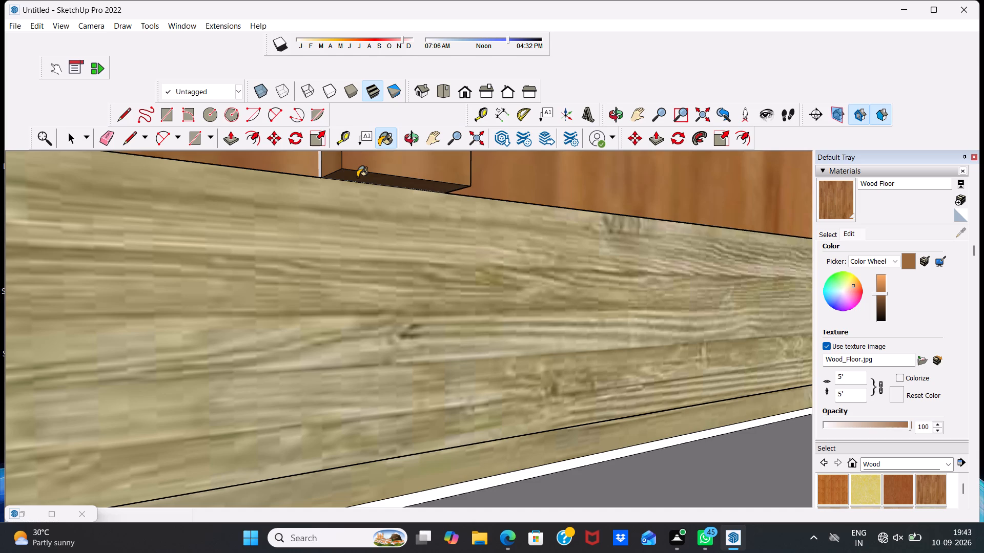
{"action": "left_click", "coordinate": [319, 169]}
Paint the exposed end face of the upper drawer's handle beneath the cooktop with Wood Floor.
{"action": "scroll", "coordinate": [326, 195], "scroll_direction": "down", "scroll_amount": 20}
{"action": "scroll", "coordinate": [326, 195], "scroll_direction": "down", "scroll_amount": 8}
{"action": "scroll", "coordinate": [214, 320], "scroll_direction": "up", "scroll_amount": 2}
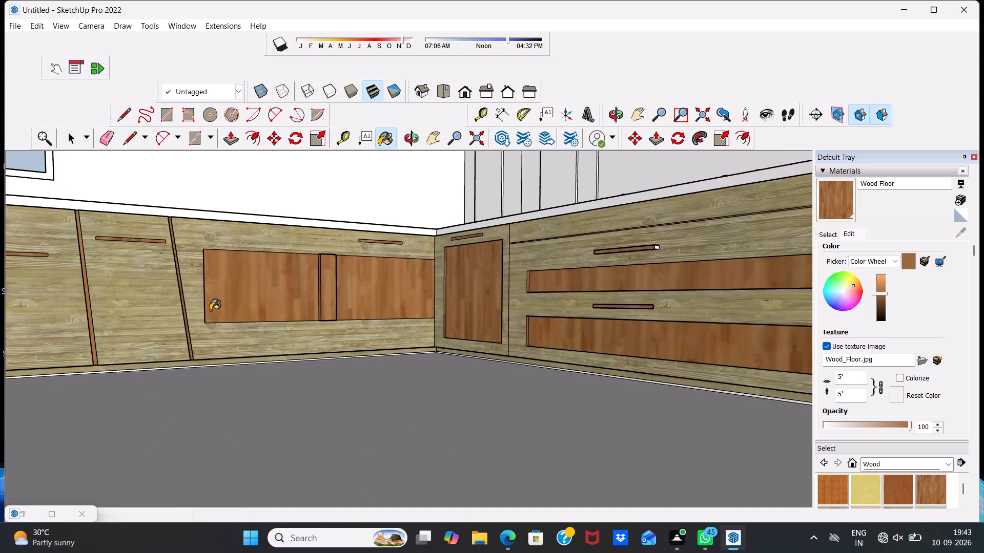
{"action": "scroll", "coordinate": [738, 239], "scroll_direction": "up", "scroll_amount": 4}
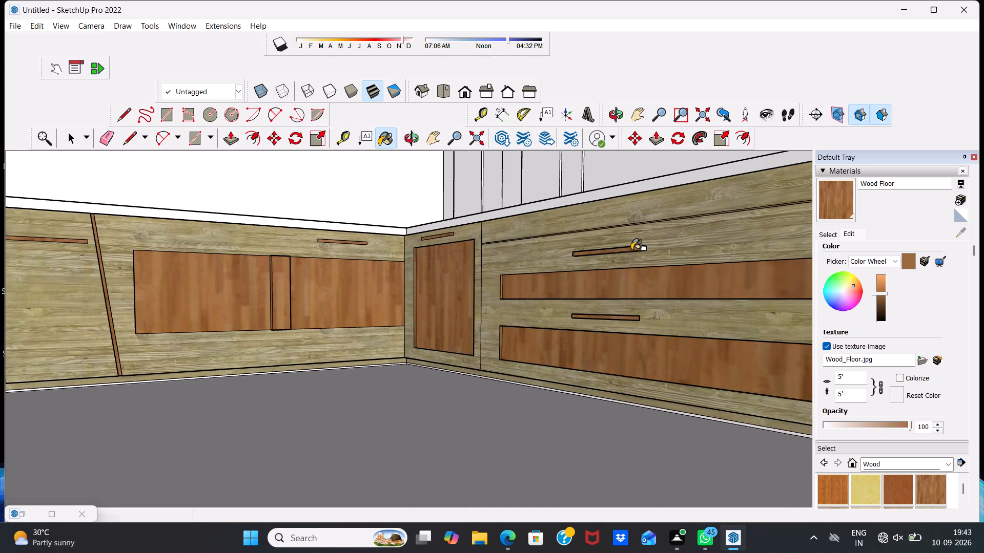
{"action": "left_click", "coordinate": [631, 250]}
{"action": "scroll", "coordinate": [639, 327], "scroll_direction": "up", "scroll_amount": 5}
{"action": "scroll", "coordinate": [436, 321], "scroll_direction": "down", "scroll_amount": 5}
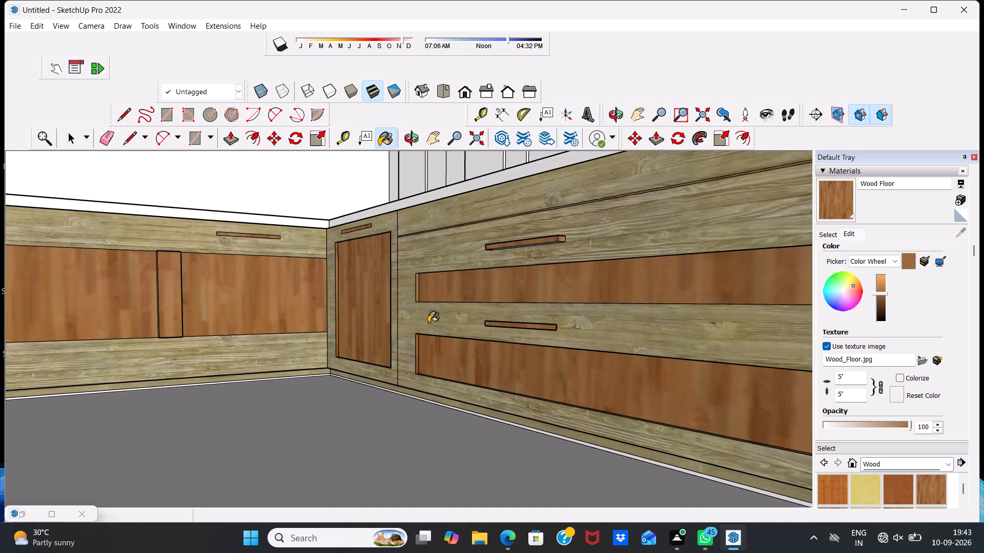
Paint the countertop's front edge along the cooktop wall with Wood Lumber ButtJoined.
{"action": "scroll", "coordinate": [428, 323], "scroll_direction": "down", "scroll_amount": 2}
{"action": "scroll", "coordinate": [345, 286], "scroll_direction": "up", "scroll_amount": 2}
{"action": "scroll", "coordinate": [345, 286], "scroll_direction": "down", "scroll_amount": 13}
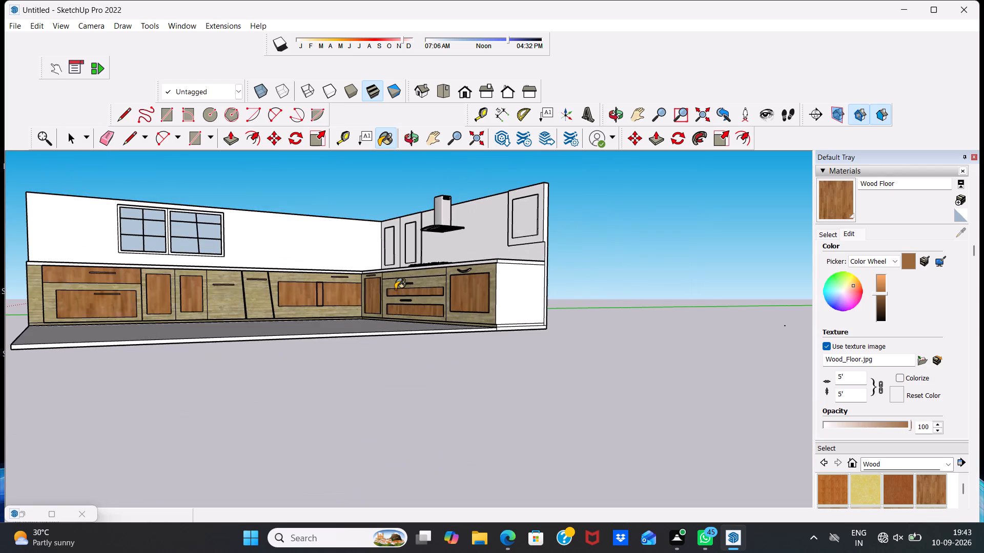
{"action": "middle_click_drag", "start_coordinate": [395, 289], "coordinate": [503, 473]}
{"action": "scroll", "coordinate": [319, 307], "scroll_direction": "up", "scroll_amount": 6}
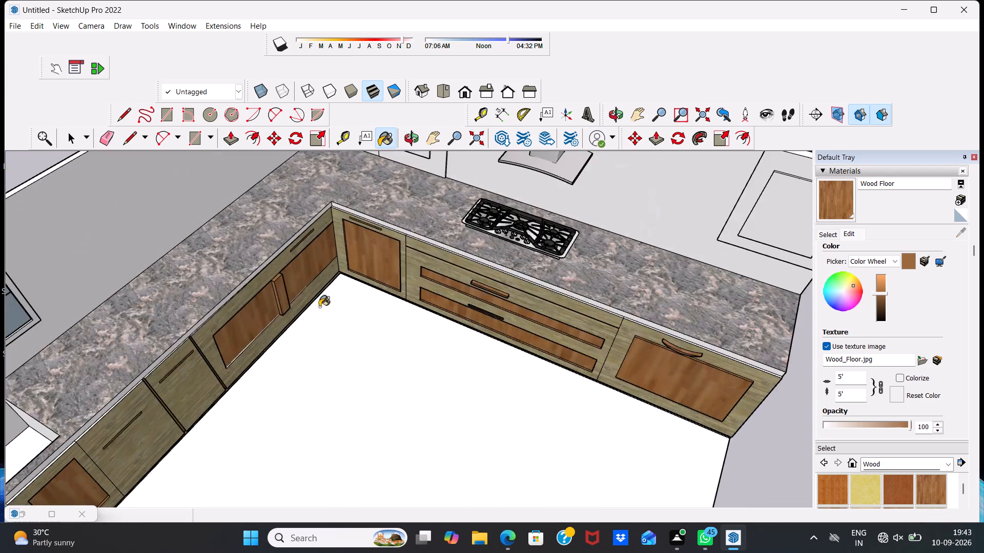
{"action": "scroll", "coordinate": [318, 304], "scroll_direction": "up", "scroll_amount": 7}
{"action": "scroll", "coordinate": [317, 285], "scroll_direction": "down", "scroll_amount": 3}
{"action": "scroll", "coordinate": [317, 284], "scroll_direction": "up", "scroll_amount": 1}
{"action": "scroll", "coordinate": [317, 284], "scroll_direction": "down", "scroll_amount": 8}
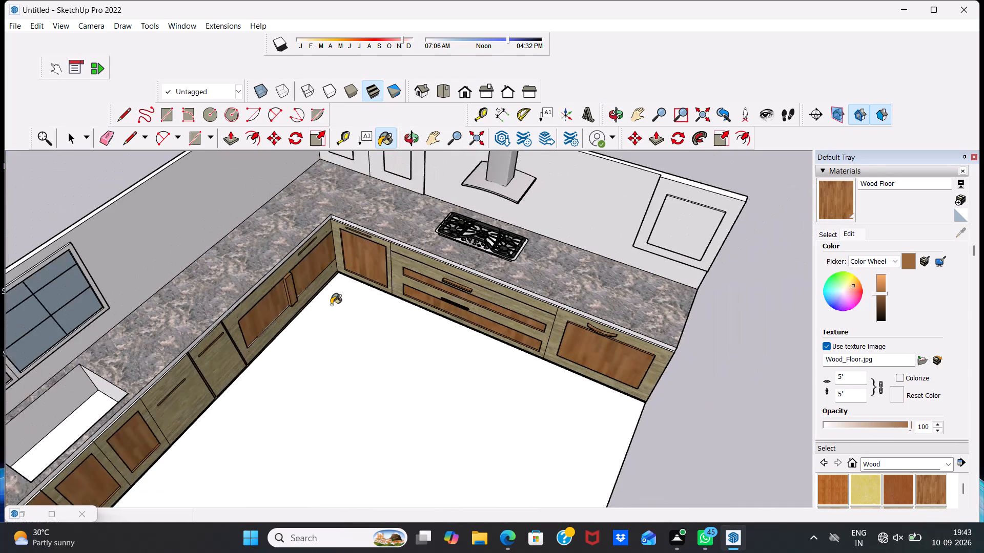
{"action": "scroll", "coordinate": [331, 305], "scroll_direction": "up", "scroll_amount": 1}
{"action": "scroll", "coordinate": [922, 487], "scroll_direction": "down", "scroll_amount": 4}
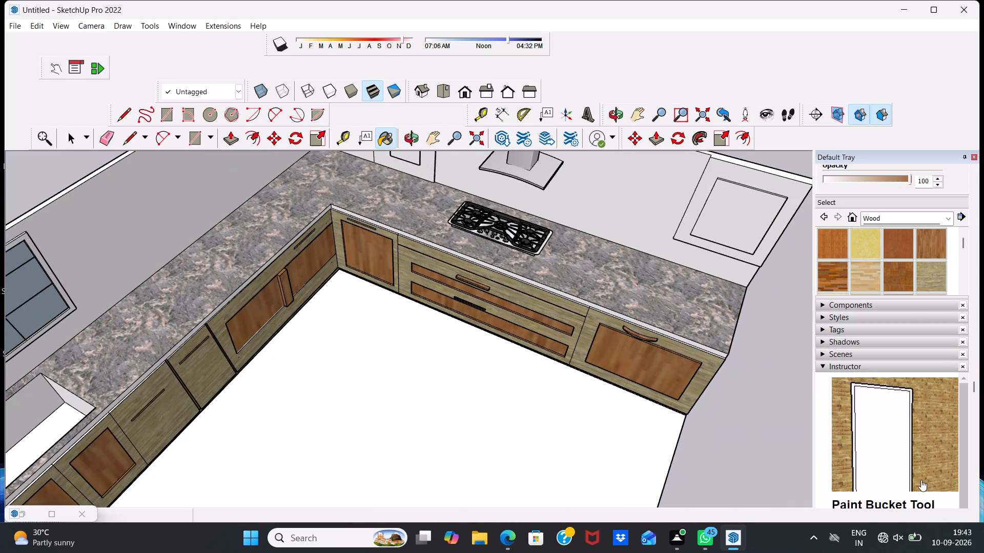
{"action": "left_click", "coordinate": [930, 266]}
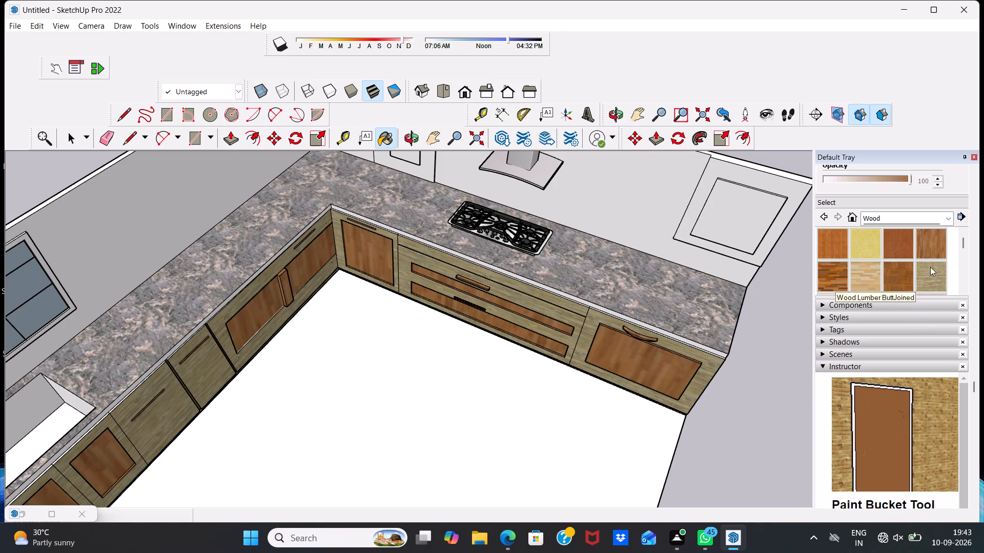
{"action": "scroll", "coordinate": [658, 326], "scroll_direction": "up", "scroll_amount": 5}
{"action": "left_click", "coordinate": [656, 333]}
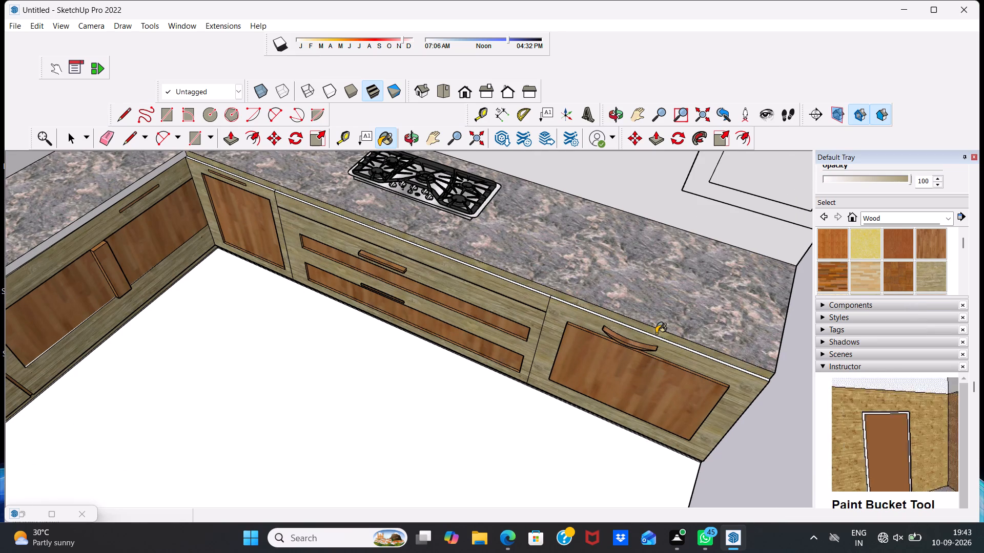
Paint the thin white strip below the countertop edge above the drawer cabinet with Wood Lumber ButtJoined.
{"action": "scroll", "coordinate": [656, 333], "scroll_direction": "down", "scroll_amount": 4}
{"action": "scroll", "coordinate": [468, 279], "scroll_direction": "up", "scroll_amount": 11}
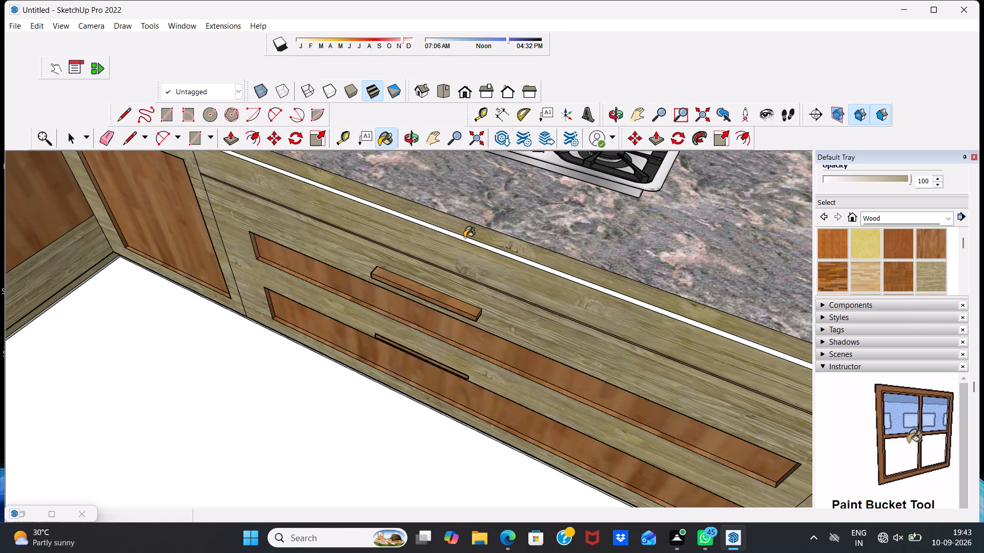
{"action": "left_click", "coordinate": [464, 238]}
{"action": "scroll", "coordinate": [442, 252], "scroll_direction": "down", "scroll_amount": 8}
{"action": "scroll", "coordinate": [444, 249], "scroll_direction": "up", "scroll_amount": 1}
{"action": "scroll", "coordinate": [442, 251], "scroll_direction": "down", "scroll_amount": 7}
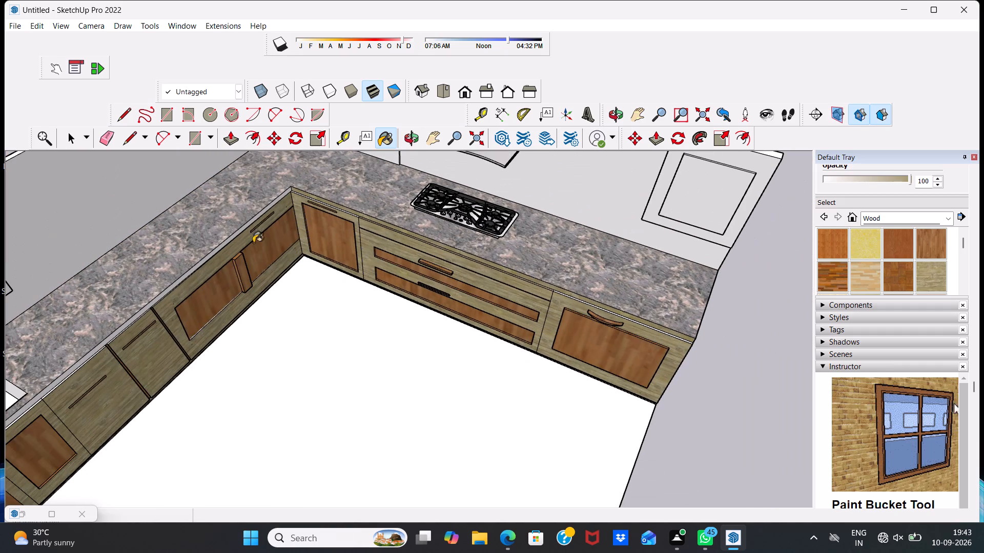
Paint the remaining white strip above the single-door cabinet at the inner corner with Wood Lumber ButtJoined.
{"action": "scroll", "coordinate": [264, 192], "scroll_direction": "up", "scroll_amount": 5}
{"action": "scroll", "coordinate": [345, 202], "scroll_direction": "up", "scroll_amount": 5}
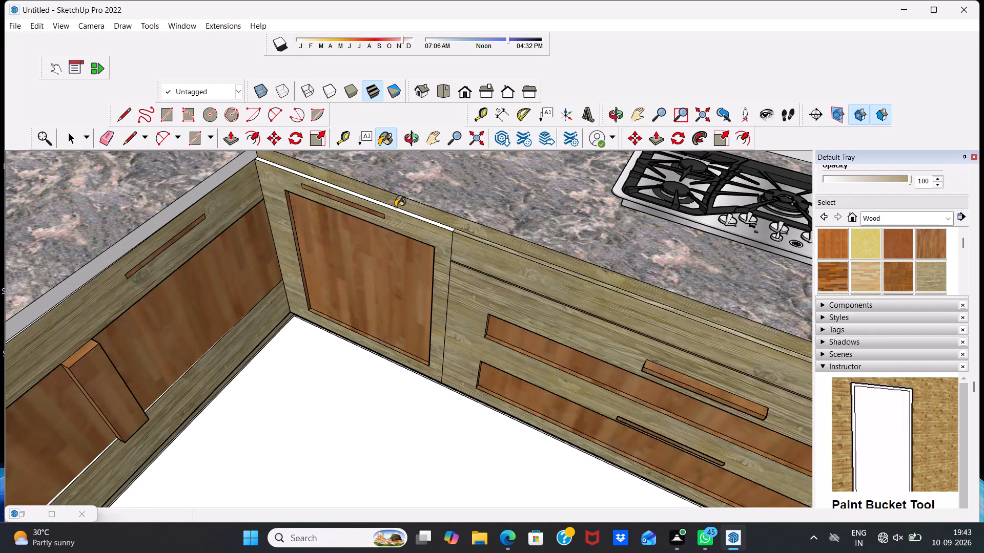
{"action": "left_click", "coordinate": [395, 207]}
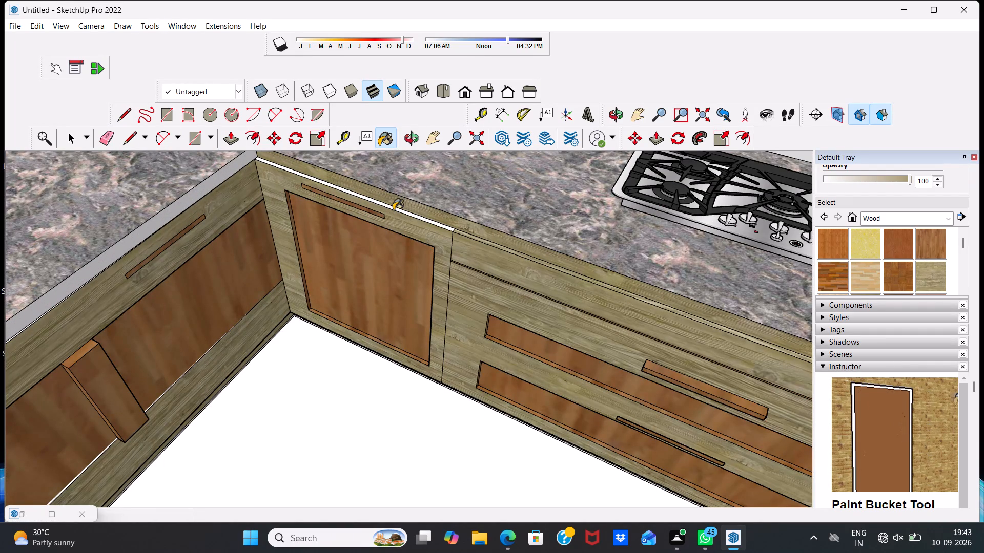
{"action": "left_click", "coordinate": [393, 210]}
{"action": "scroll", "coordinate": [388, 215], "scroll_direction": "down", "scroll_amount": 2}
{"action": "scroll", "coordinate": [399, 206], "scroll_direction": "up", "scroll_amount": 14}
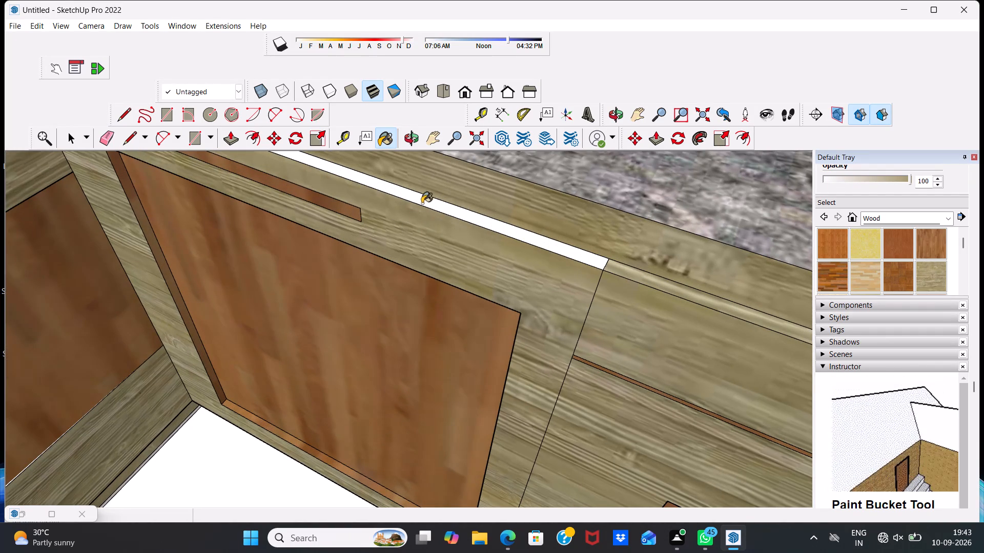
{"action": "left_click", "coordinate": [423, 202]}
{"action": "scroll", "coordinate": [402, 205], "scroll_direction": "down", "scroll_amount": 15}
{"action": "scroll", "coordinate": [348, 265], "scroll_direction": "up", "scroll_amount": 1}
{"action": "scroll", "coordinate": [343, 264], "scroll_direction": "down", "scroll_amount": 3}
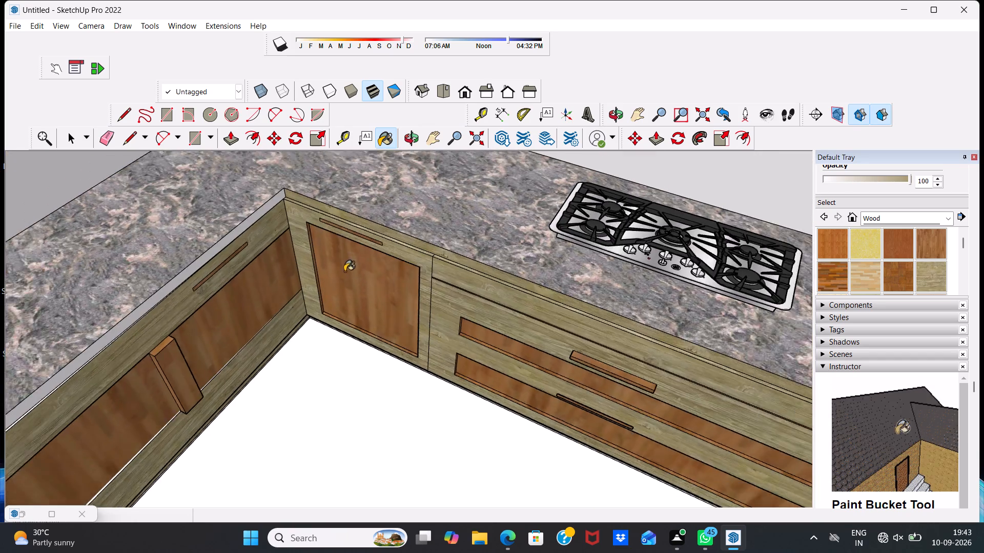
Paint the countertop's front edge along the window wall with Wood Lumber ButtJoined.
{"action": "scroll", "coordinate": [344, 271], "scroll_direction": "down", "scroll_amount": 3}
{"action": "scroll", "coordinate": [219, 391], "scroll_direction": "down", "scroll_amount": 12}
{"action": "scroll", "coordinate": [217, 409], "scroll_direction": "up", "scroll_amount": 8}
{"action": "scroll", "coordinate": [203, 398], "scroll_direction": "down", "scroll_amount": 9}
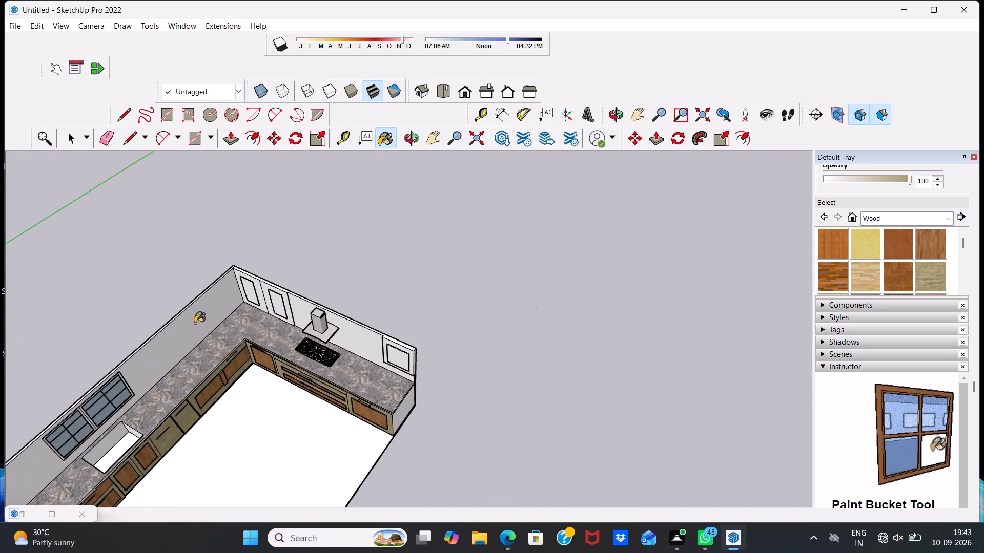
{"action": "scroll", "coordinate": [199, 325], "scroll_direction": "down", "scroll_amount": 5}
{"action": "scroll", "coordinate": [215, 344], "scroll_direction": "up", "scroll_amount": 4}
{"action": "left_click", "coordinate": [215, 345]}
{"action": "key", "text": "space"}
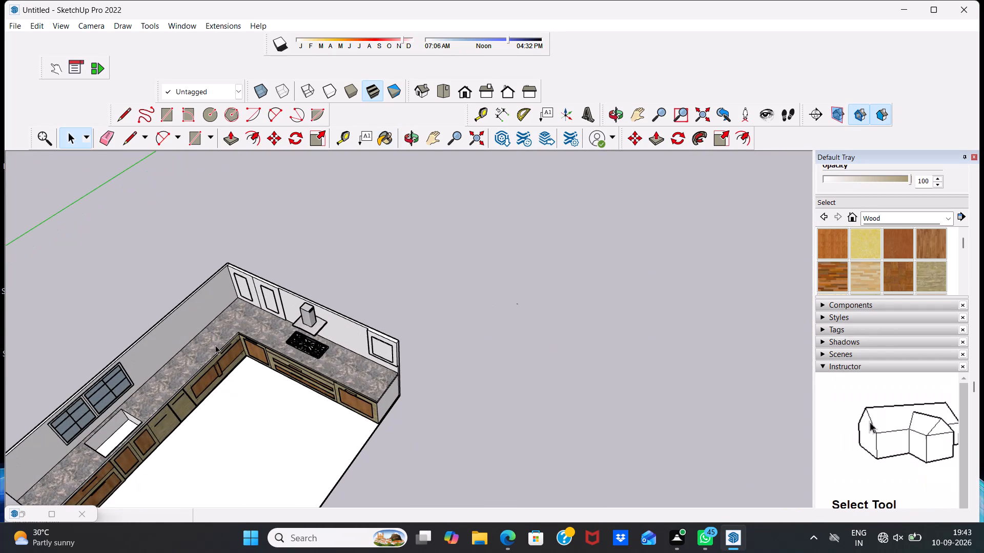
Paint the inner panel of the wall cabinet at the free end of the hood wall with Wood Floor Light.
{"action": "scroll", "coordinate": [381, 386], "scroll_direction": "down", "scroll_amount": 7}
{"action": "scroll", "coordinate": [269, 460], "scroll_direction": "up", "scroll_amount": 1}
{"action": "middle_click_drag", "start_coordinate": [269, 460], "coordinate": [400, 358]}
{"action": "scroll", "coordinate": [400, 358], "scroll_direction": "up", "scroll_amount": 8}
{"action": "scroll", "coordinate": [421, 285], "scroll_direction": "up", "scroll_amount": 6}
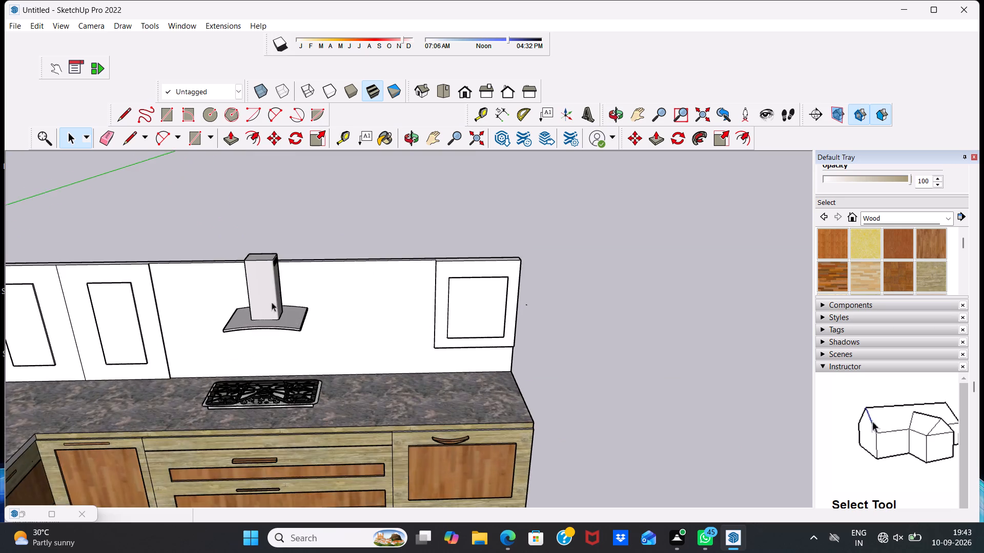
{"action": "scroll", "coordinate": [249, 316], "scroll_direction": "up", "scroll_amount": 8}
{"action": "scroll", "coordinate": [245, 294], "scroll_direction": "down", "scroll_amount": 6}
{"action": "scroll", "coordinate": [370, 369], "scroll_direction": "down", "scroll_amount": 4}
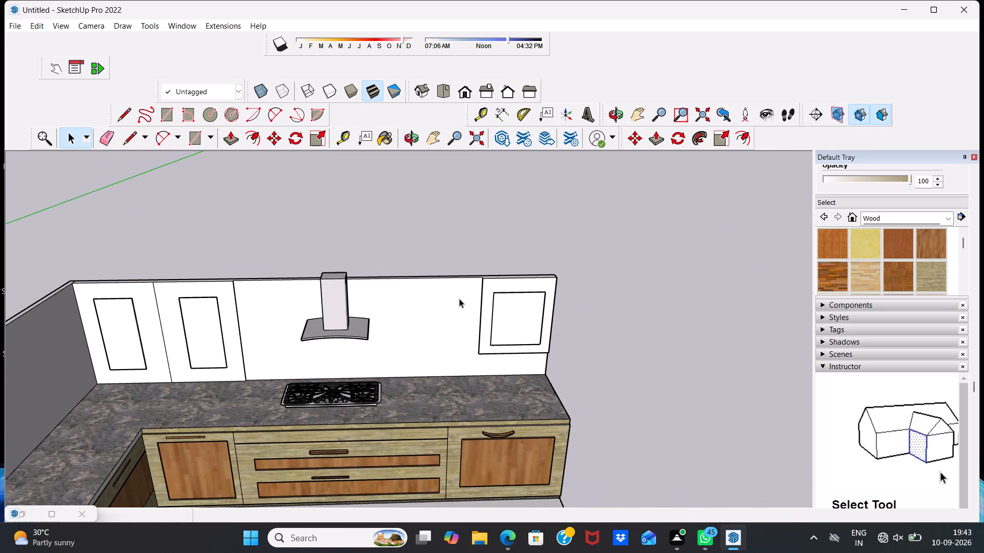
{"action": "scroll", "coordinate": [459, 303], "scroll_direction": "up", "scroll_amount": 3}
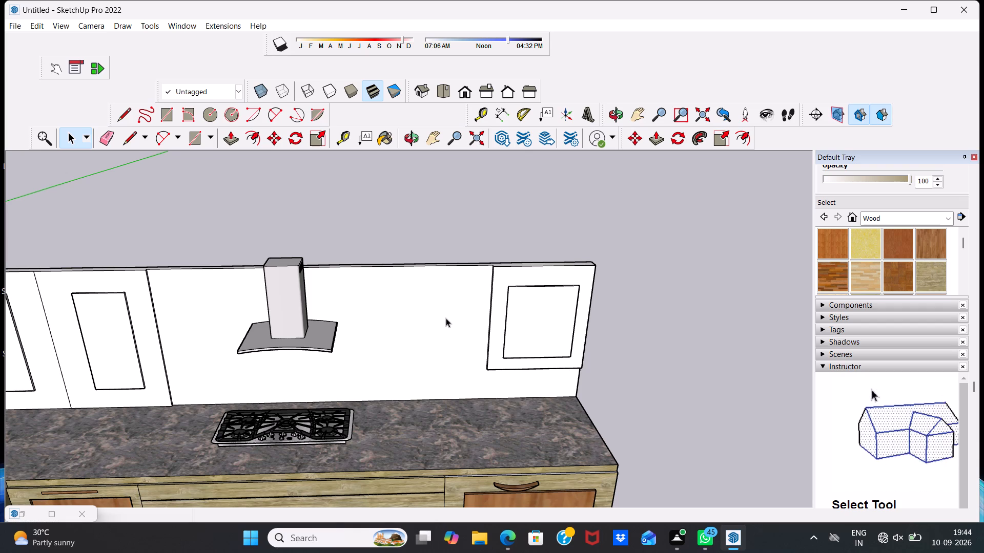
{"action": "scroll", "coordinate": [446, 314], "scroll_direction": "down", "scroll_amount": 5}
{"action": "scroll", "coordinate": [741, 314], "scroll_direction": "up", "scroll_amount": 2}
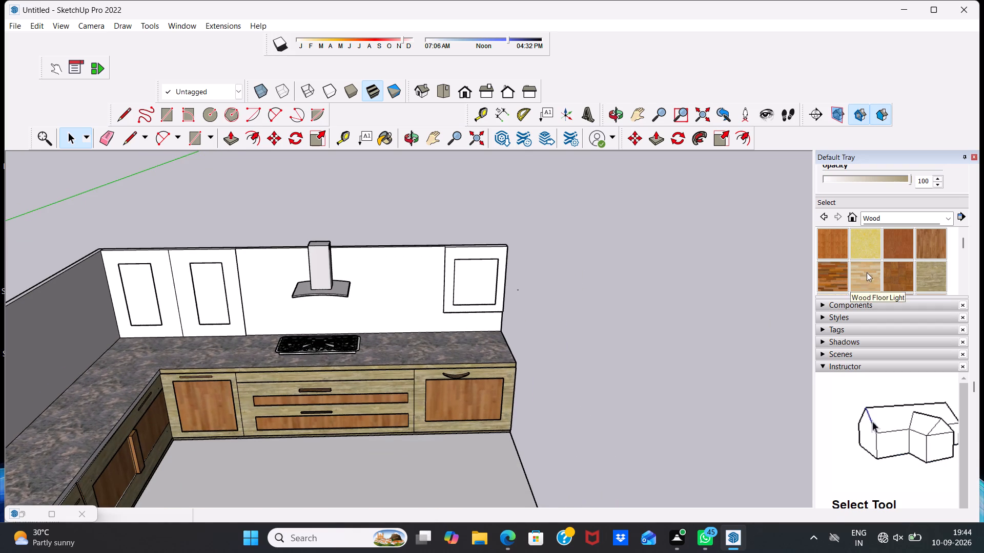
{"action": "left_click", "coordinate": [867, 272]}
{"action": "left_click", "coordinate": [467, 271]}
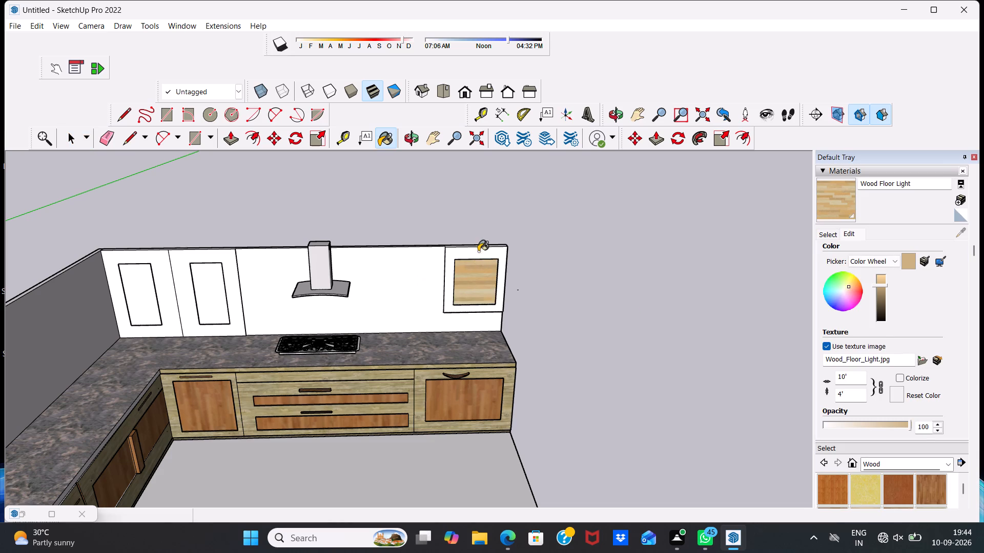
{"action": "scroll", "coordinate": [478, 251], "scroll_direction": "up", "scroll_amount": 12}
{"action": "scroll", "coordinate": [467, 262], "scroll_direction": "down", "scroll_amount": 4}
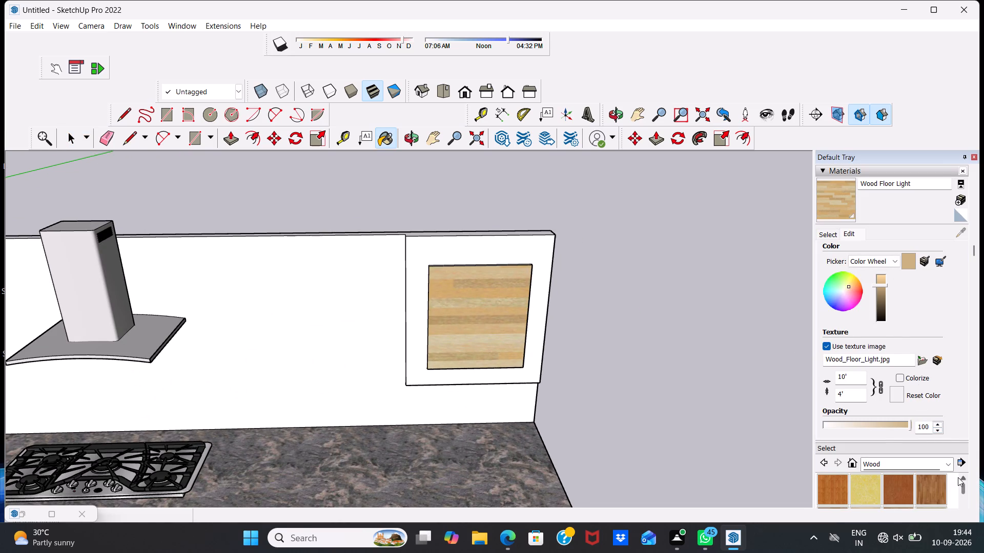
Paint the inner panel of the end wall cabinet with the palest orange-pink shade from the Colors collection.
{"action": "left_click", "coordinate": [950, 465]}
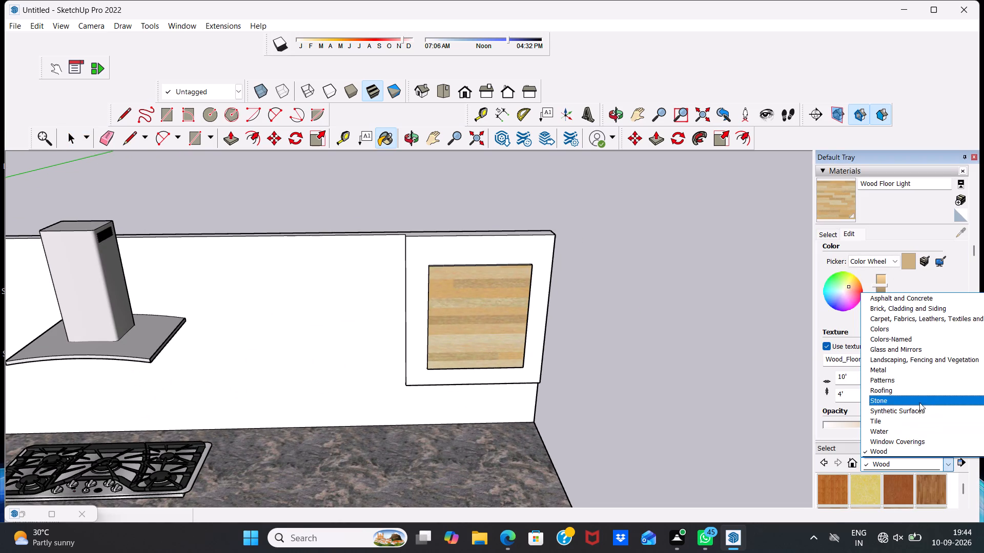
{"action": "left_click", "coordinate": [912, 325]}
{"action": "scroll", "coordinate": [912, 325], "scroll_direction": "down", "scroll_amount": 2}
{"action": "scroll", "coordinate": [904, 369], "scroll_direction": "down", "scroll_amount": 1}
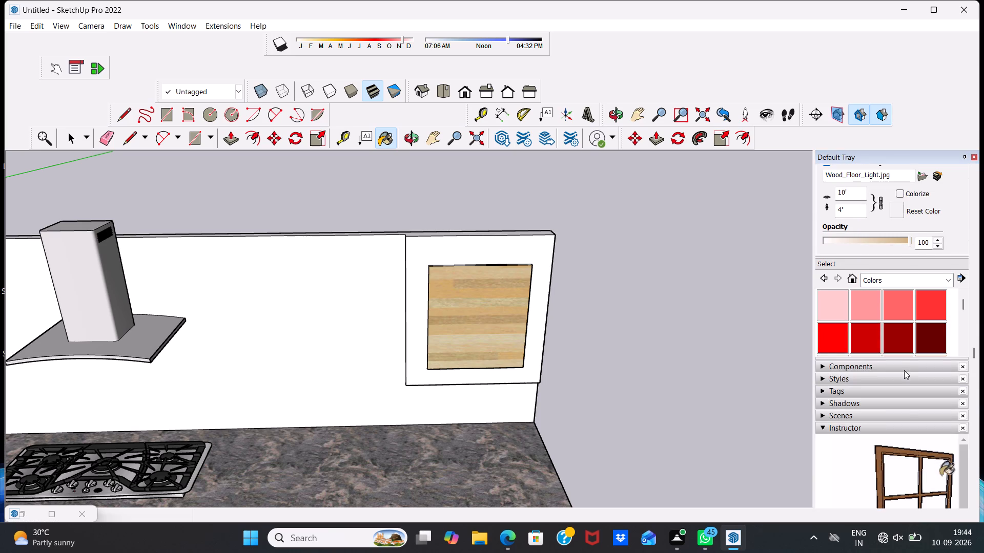
{"action": "scroll", "coordinate": [904, 370], "scroll_direction": "up", "scroll_amount": 3}
{"action": "scroll", "coordinate": [894, 382], "scroll_direction": "down", "scroll_amount": 1}
{"action": "scroll", "coordinate": [832, 430], "scroll_direction": "up", "scroll_amount": 3}
{"action": "scroll", "coordinate": [836, 433], "scroll_direction": "down", "scroll_amount": 4}
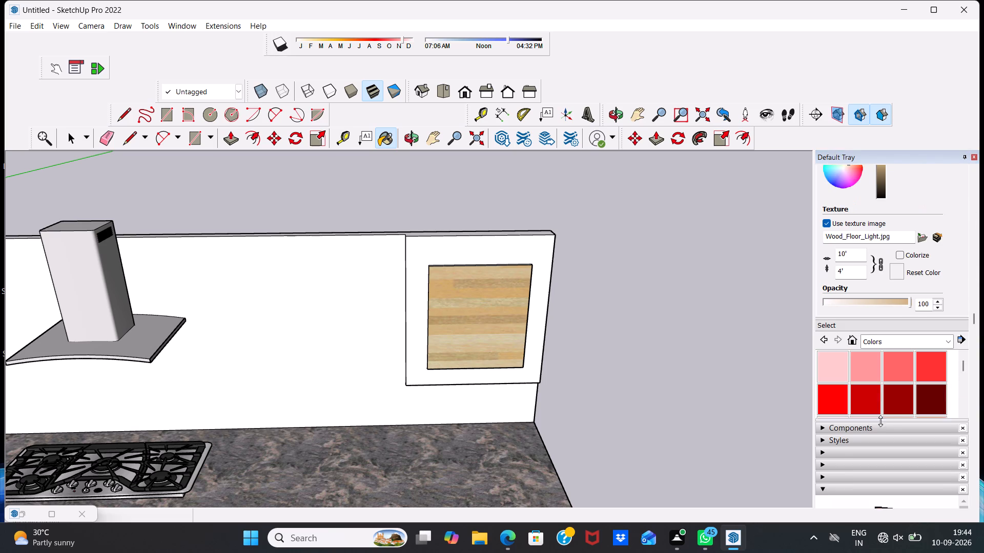
{"action": "scroll", "coordinate": [955, 389], "scroll_direction": "up", "scroll_amount": 4}
{"action": "scroll", "coordinate": [962, 391], "scroll_direction": "down", "scroll_amount": 7}
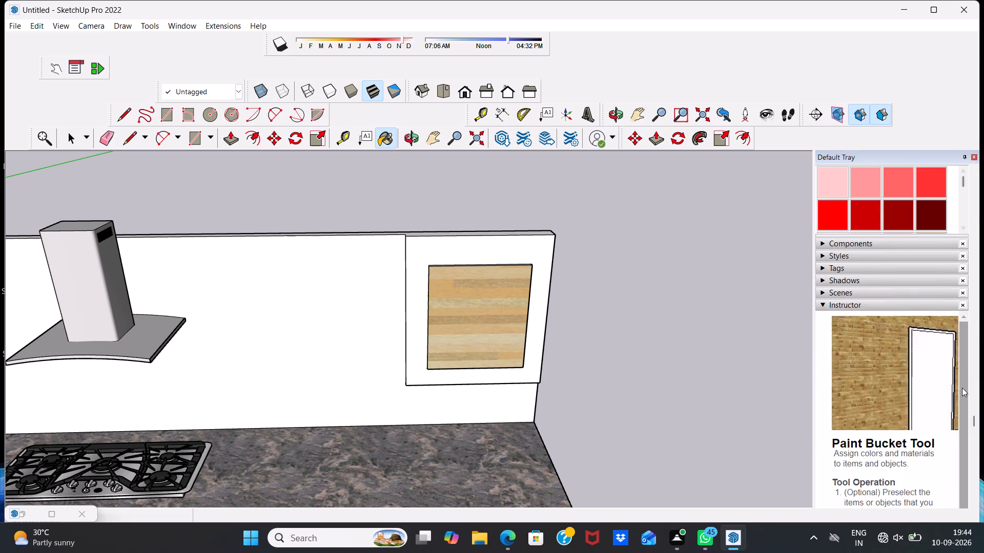
{"action": "triple_click", "coordinate": [963, 227]}
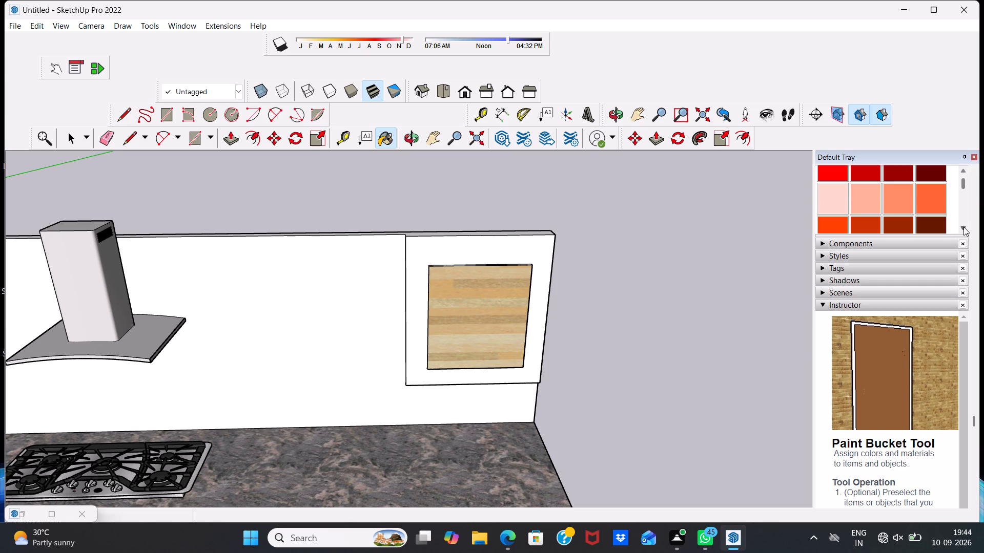
{"action": "left_click", "coordinate": [963, 227]}
{"action": "left_click", "coordinate": [829, 181]}
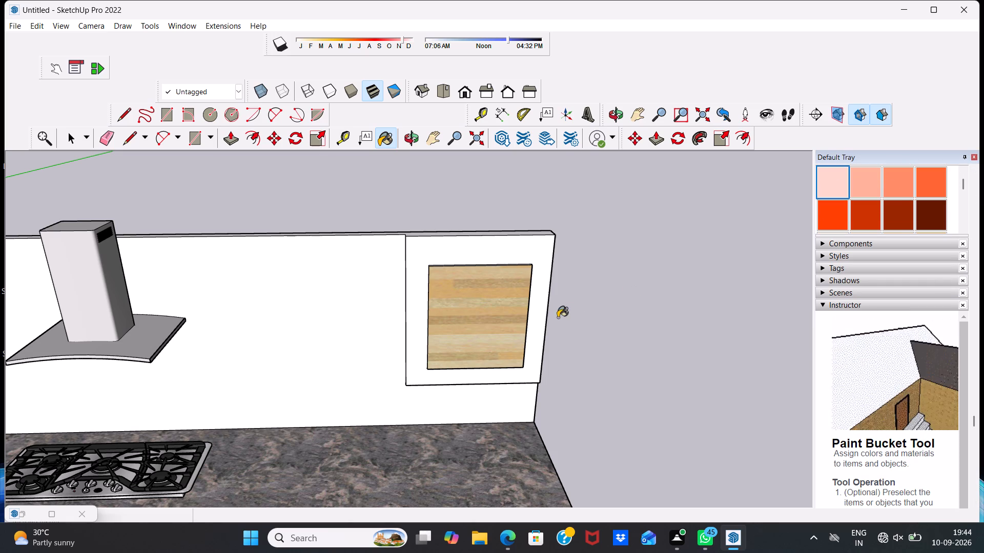
{"action": "left_click", "coordinate": [518, 318]}
{"action": "scroll", "coordinate": [445, 337], "scroll_direction": "up", "scroll_amount": 5}
{"action": "scroll", "coordinate": [445, 337], "scroll_direction": "down", "scroll_amount": 3}
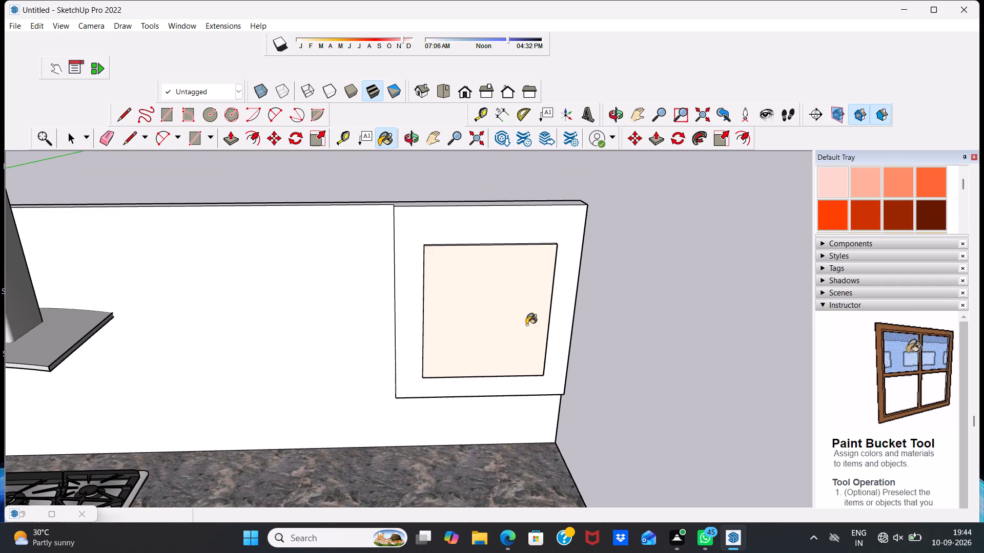
Paint the end wall cabinet's inner panel and surrounding frame with Quartz Light Brown from the Synthetic Surfaces collection.
{"action": "scroll", "coordinate": [871, 195], "scroll_direction": "up", "scroll_amount": 4}
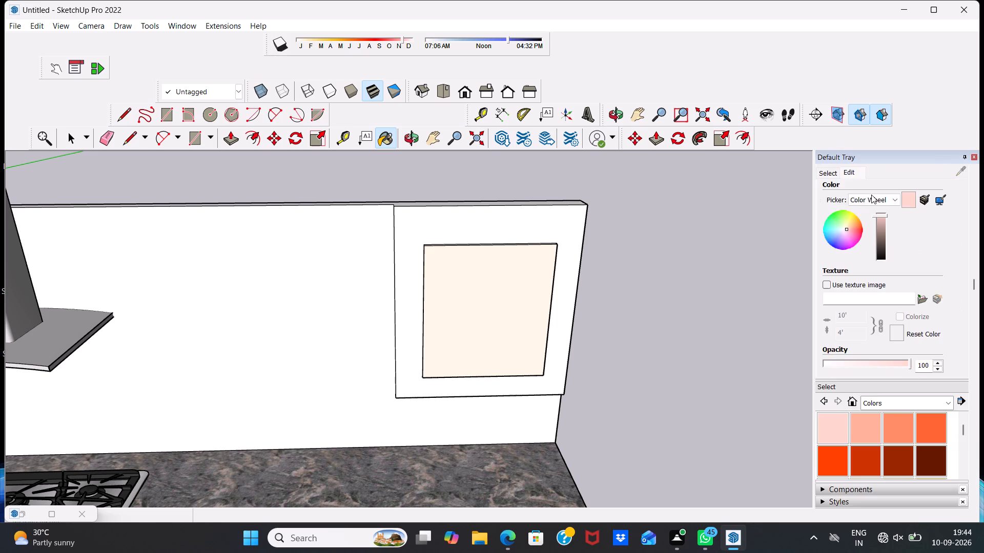
{"action": "scroll", "coordinate": [871, 195], "scroll_direction": "down", "scroll_amount": 2}
{"action": "left_click", "coordinate": [952, 347]}
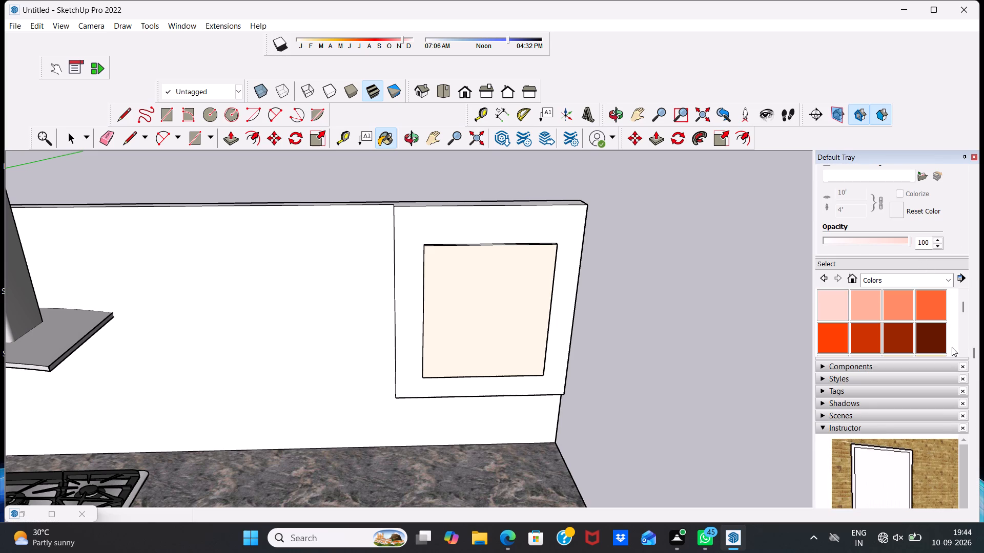
{"action": "double_click", "coordinate": [952, 350]}
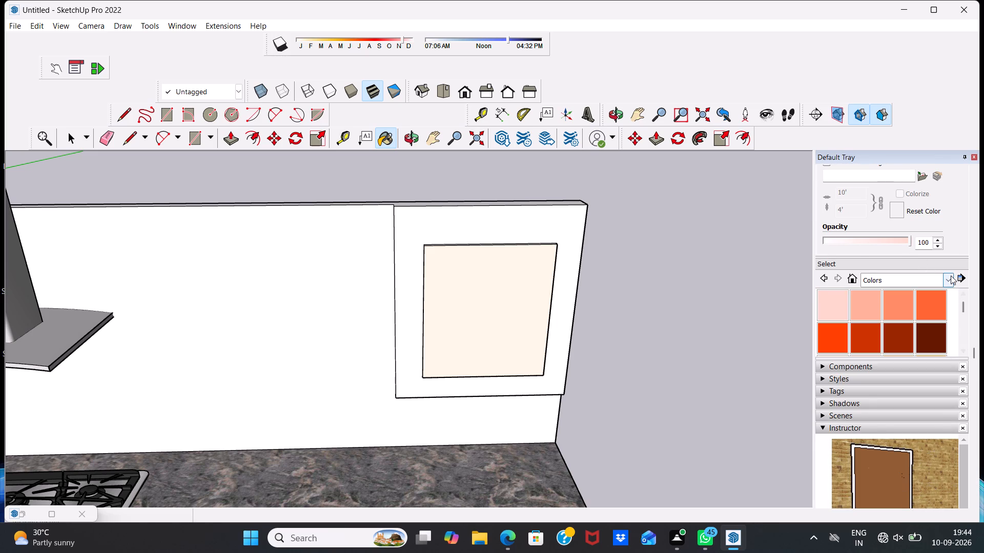
{"action": "left_click", "coordinate": [951, 275]}
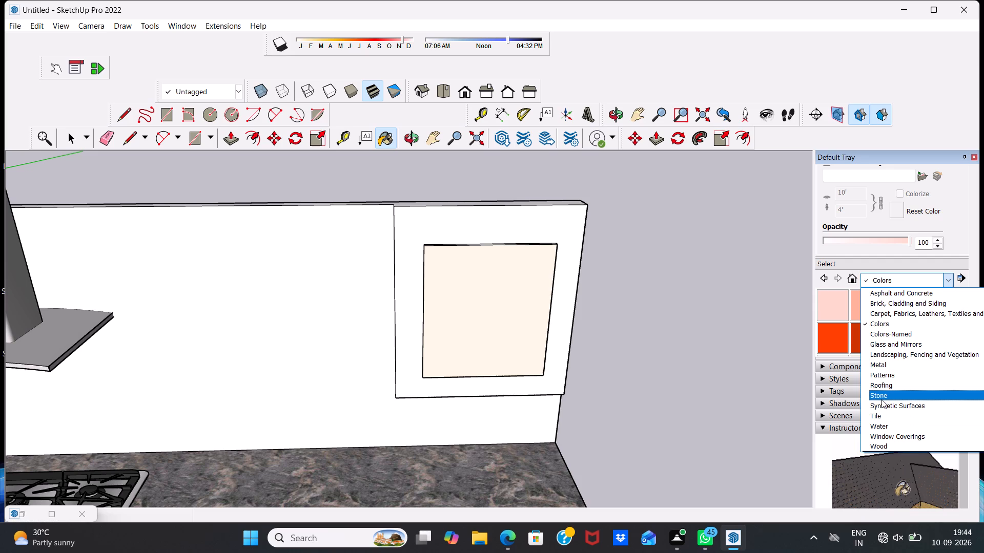
{"action": "left_click", "coordinate": [883, 403]}
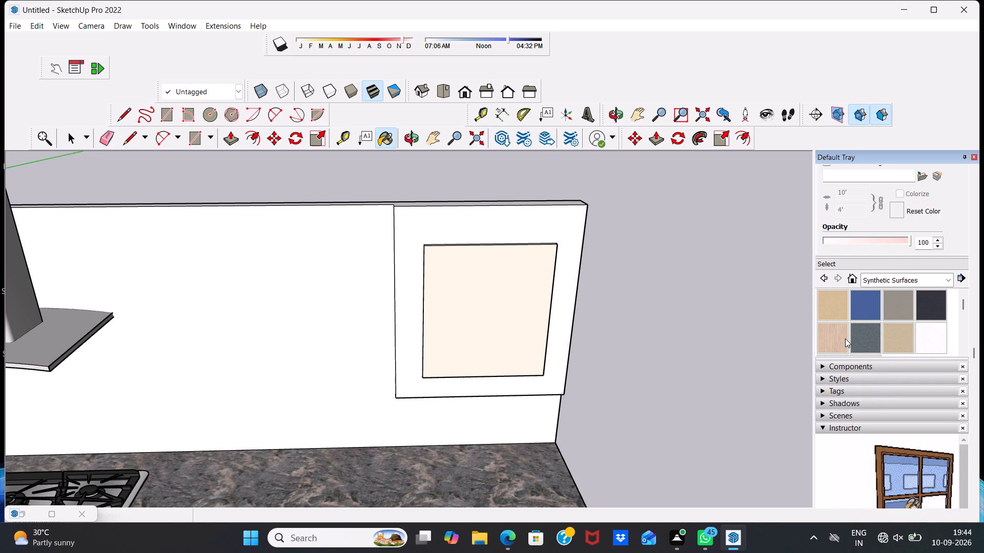
{"action": "left_click", "coordinate": [890, 334]}
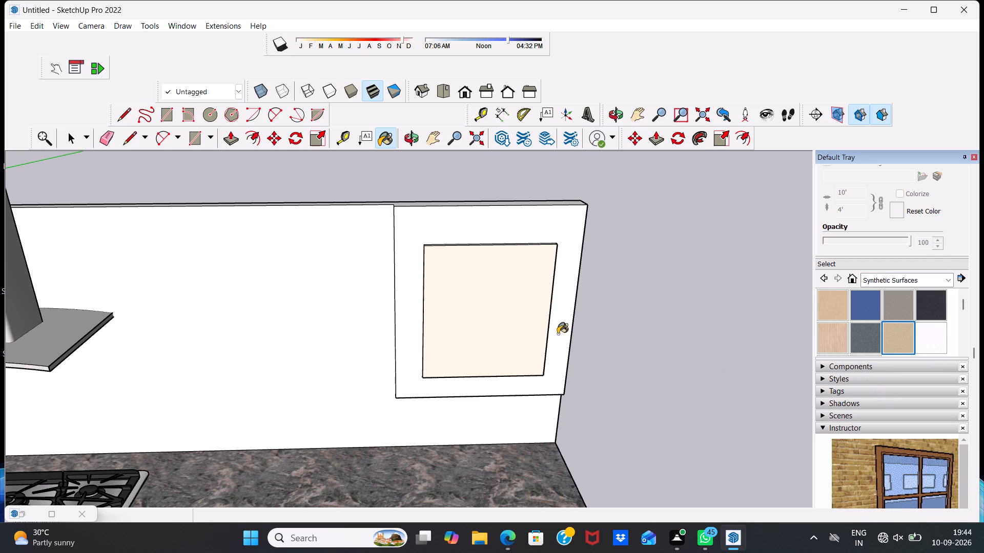
{"action": "left_click", "coordinate": [512, 335]}
{"action": "scroll", "coordinate": [455, 272], "scroll_direction": "up", "scroll_amount": 6}
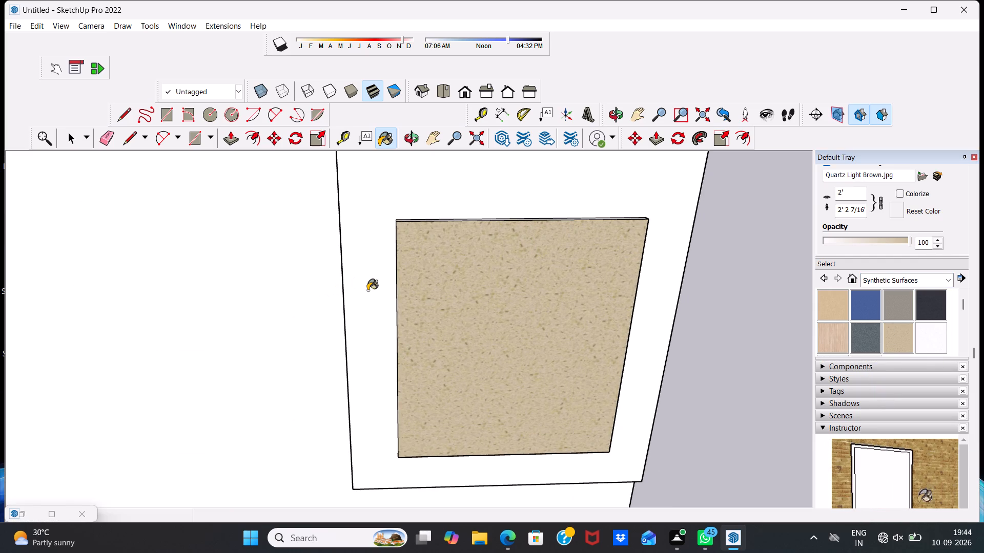
{"action": "left_click", "coordinate": [367, 290]}
Paint the top edge of the end wall cabinet's panel and the hood wall's top face with Quartz Light Brown.
{"action": "scroll", "coordinate": [384, 300], "scroll_direction": "down", "scroll_amount": 6}
{"action": "scroll", "coordinate": [512, 318], "scroll_direction": "up", "scroll_amount": 1}
{"action": "scroll", "coordinate": [513, 317], "scroll_direction": "down", "scroll_amount": 6}
{"action": "middle_click_drag", "start_coordinate": [486, 307], "coordinate": [473, 332]}
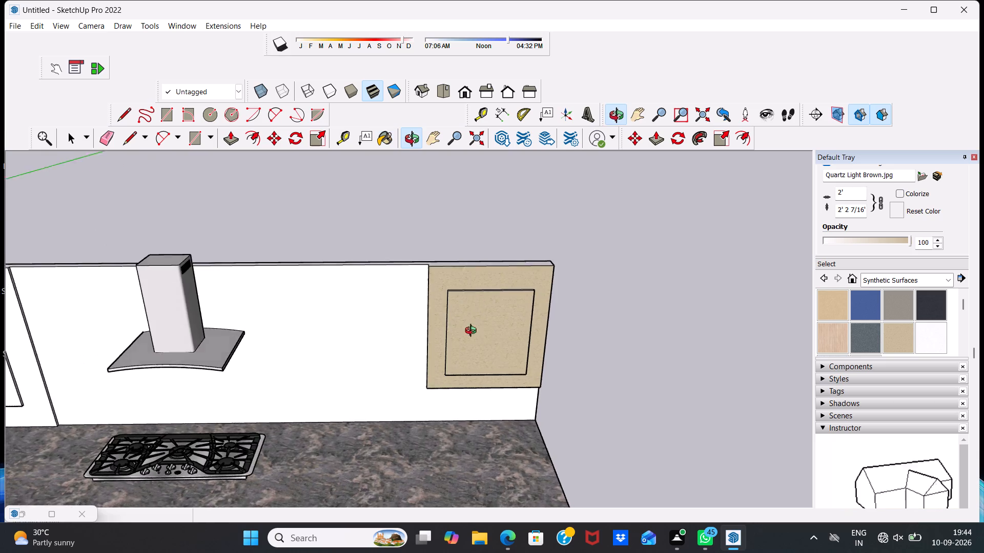
{"action": "middle_click_drag", "start_coordinate": [473, 332], "coordinate": [392, 481]}
{"action": "scroll", "coordinate": [469, 363], "scroll_direction": "up", "scroll_amount": 10}
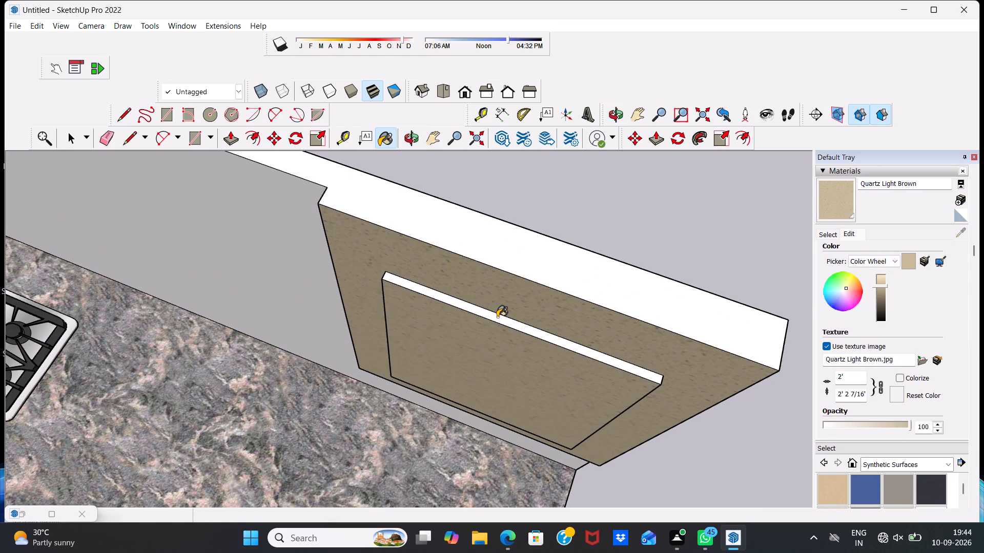
{"action": "left_click", "coordinate": [497, 317]}
{"action": "scroll", "coordinate": [520, 310], "scroll_direction": "down", "scroll_amount": 6}
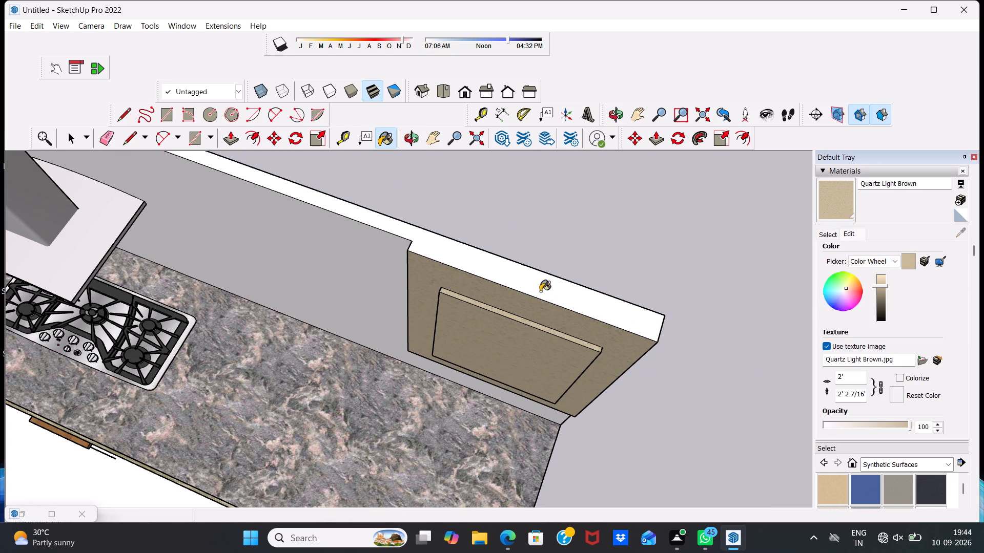
{"action": "left_click", "coordinate": [540, 291]}
Paint the narrow underside of the end wall cabinet with Quartz Light Brown.
{"action": "scroll", "coordinate": [438, 357], "scroll_direction": "down", "scroll_amount": 4}
{"action": "scroll", "coordinate": [384, 375], "scroll_direction": "up", "scroll_amount": 1}
{"action": "scroll", "coordinate": [386, 372], "scroll_direction": "down", "scroll_amount": 6}
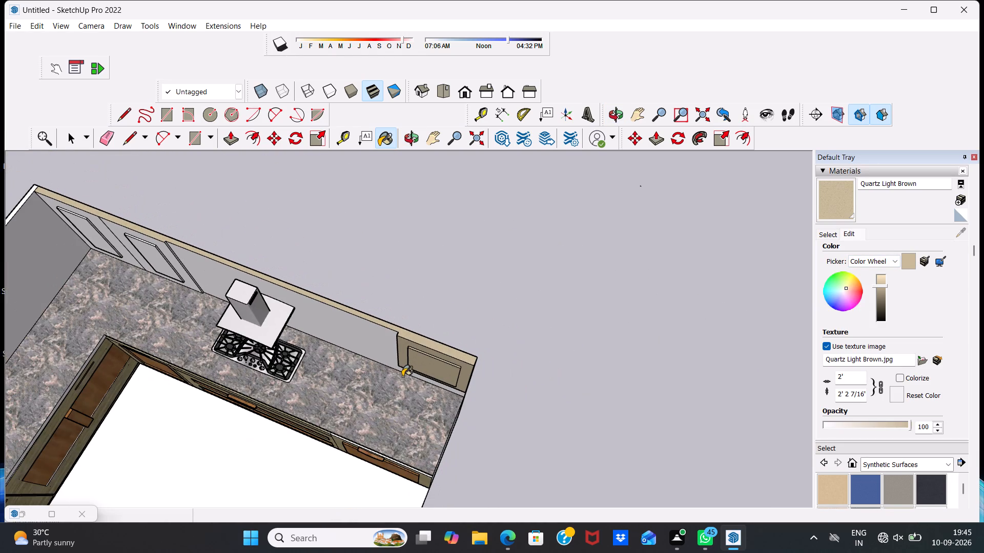
{"action": "middle_click_drag", "start_coordinate": [397, 377], "coordinate": [469, 219]}
{"action": "scroll", "coordinate": [472, 217], "scroll_direction": "up", "scroll_amount": 1}
{"action": "middle_click_drag", "start_coordinate": [425, 341], "coordinate": [459, 209]}
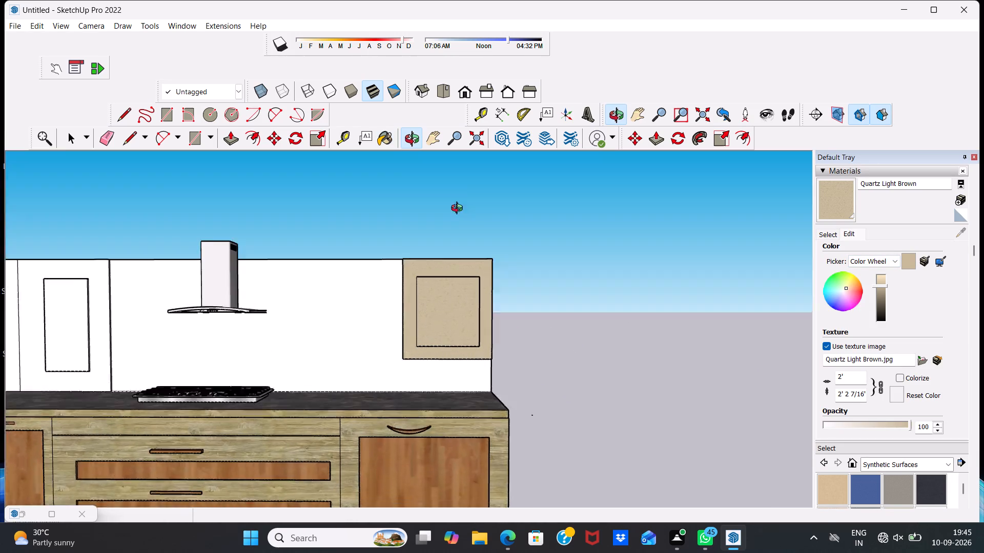
{"action": "middle_click_drag", "start_coordinate": [459, 209], "coordinate": [479, 179]}
{"action": "scroll", "coordinate": [435, 345], "scroll_direction": "up", "scroll_amount": 10}
{"action": "scroll", "coordinate": [418, 396], "scroll_direction": "down", "scroll_amount": 1}
{"action": "middle_click", "coordinate": [415, 396]}
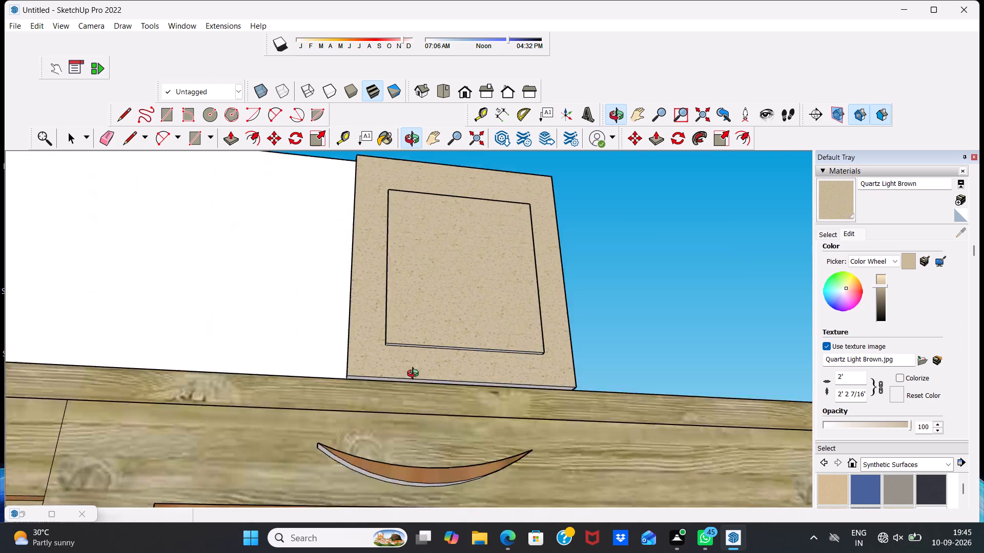
{"action": "scroll", "coordinate": [415, 392], "scroll_direction": "up", "scroll_amount": 12}
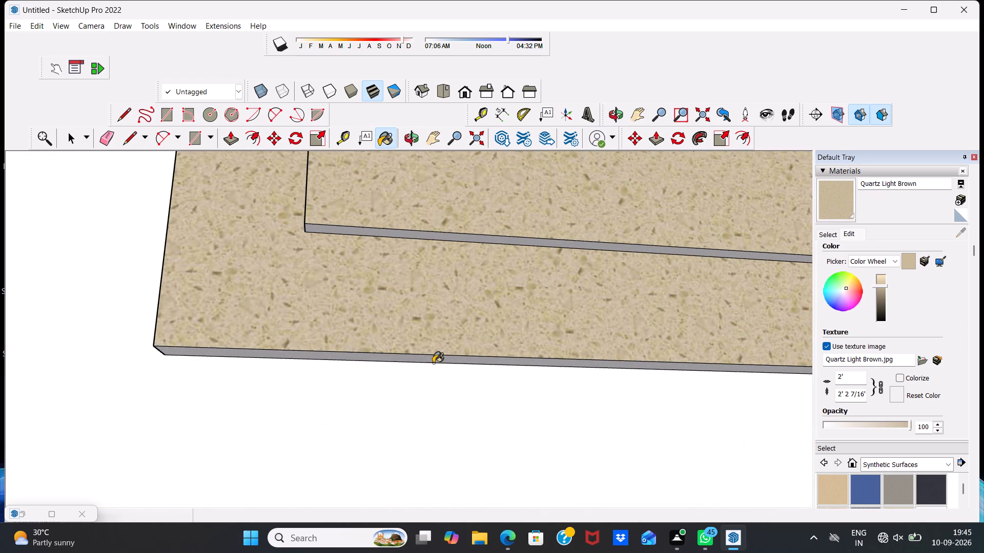
{"action": "left_click", "coordinate": [433, 362]}
{"action": "left_click", "coordinate": [435, 355]}
{"action": "scroll", "coordinate": [431, 365], "scroll_direction": "up", "scroll_amount": 12}
{"action": "left_click", "coordinate": [445, 336]}
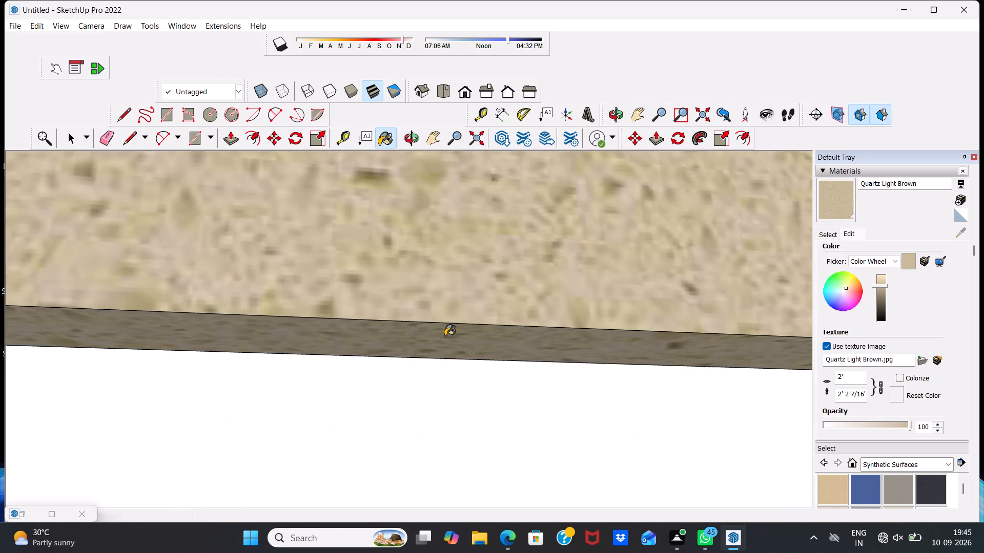
Repaint the front of the end wall cabinet's inner panel with Formica Graystone from Synthetic Surfaces.
{"action": "scroll", "coordinate": [432, 343], "scroll_direction": "down", "scroll_amount": 20}
{"action": "scroll", "coordinate": [432, 343], "scroll_direction": "down", "scroll_amount": 14}
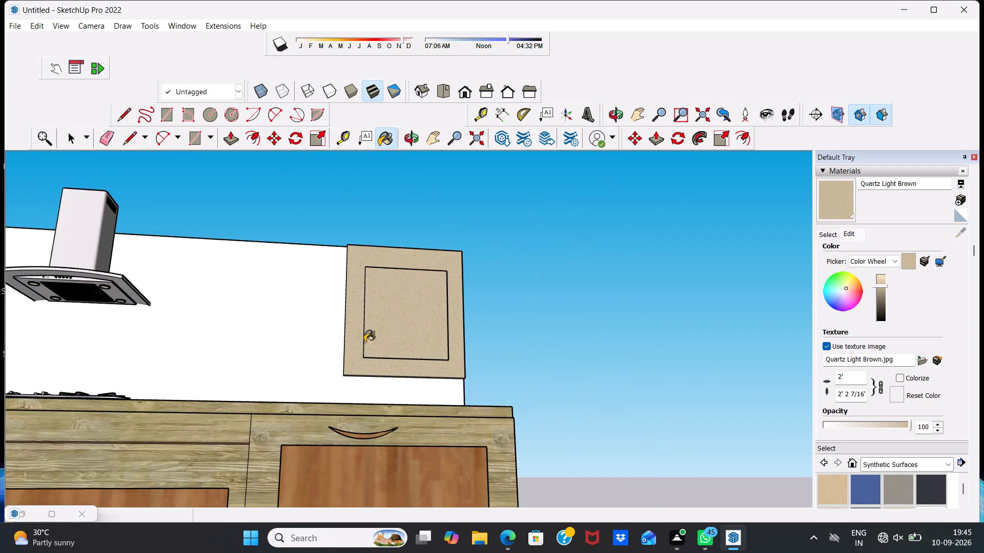
{"action": "scroll", "coordinate": [548, 442], "scroll_direction": "up", "scroll_amount": 1}
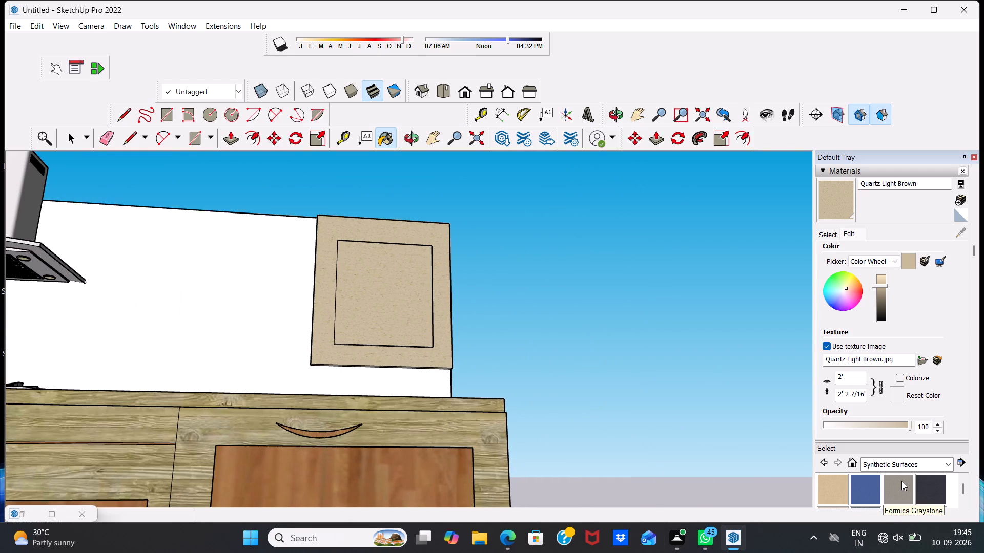
{"action": "left_click", "coordinate": [901, 481]}
{"action": "left_click", "coordinate": [350, 281]}
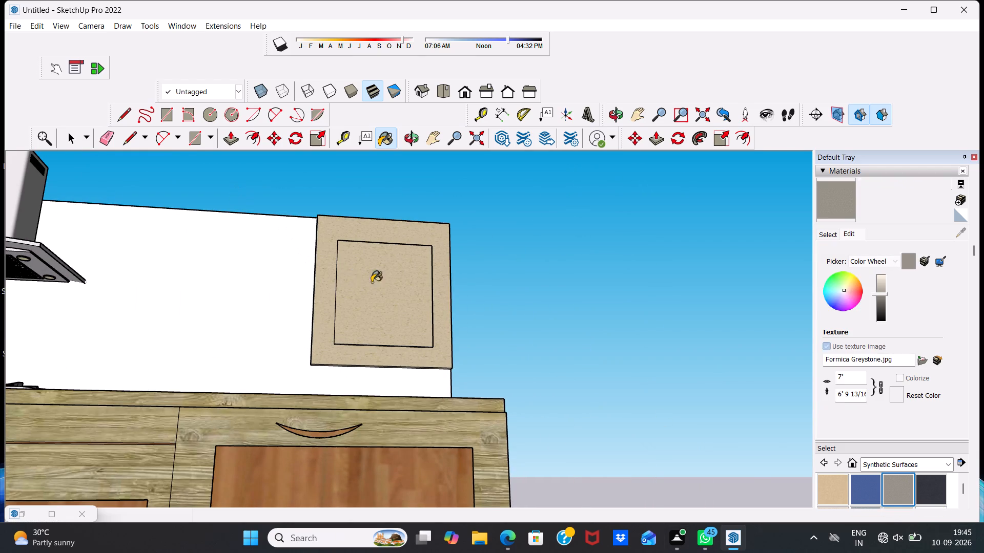
Paint the top edge and the free-end side edge of the end wall cabinet's panel with Formica Graystone.
{"action": "scroll", "coordinate": [383, 268], "scroll_direction": "up", "scroll_amount": 5}
{"action": "middle_click_drag", "start_coordinate": [383, 268], "coordinate": [402, 459]}
{"action": "scroll", "coordinate": [401, 467], "scroll_direction": "up", "scroll_amount": 2}
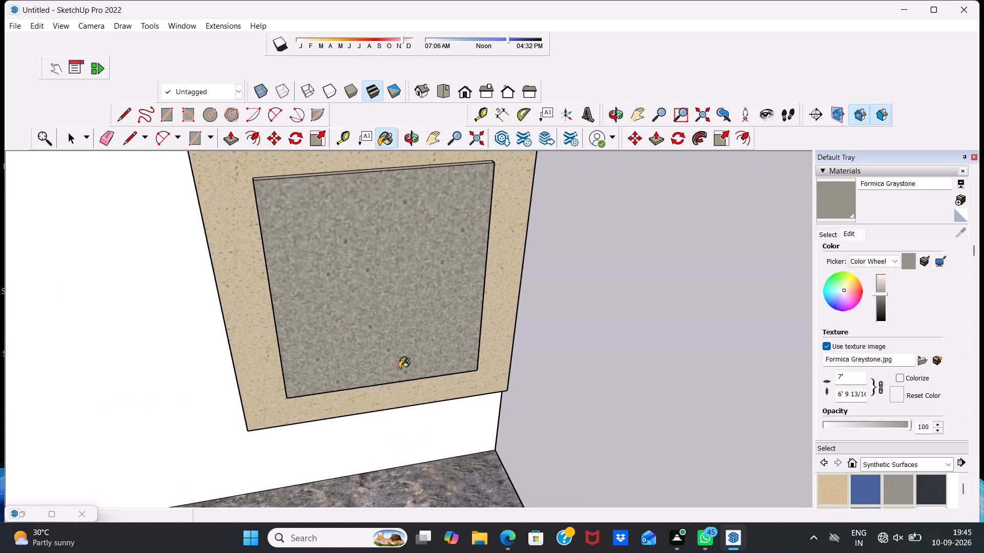
{"action": "scroll", "coordinate": [387, 236], "scroll_direction": "up", "scroll_amount": 6}
{"action": "scroll", "coordinate": [387, 236], "scroll_direction": "down", "scroll_amount": 2}
{"action": "middle_click_drag", "start_coordinate": [387, 243], "coordinate": [413, 387]}
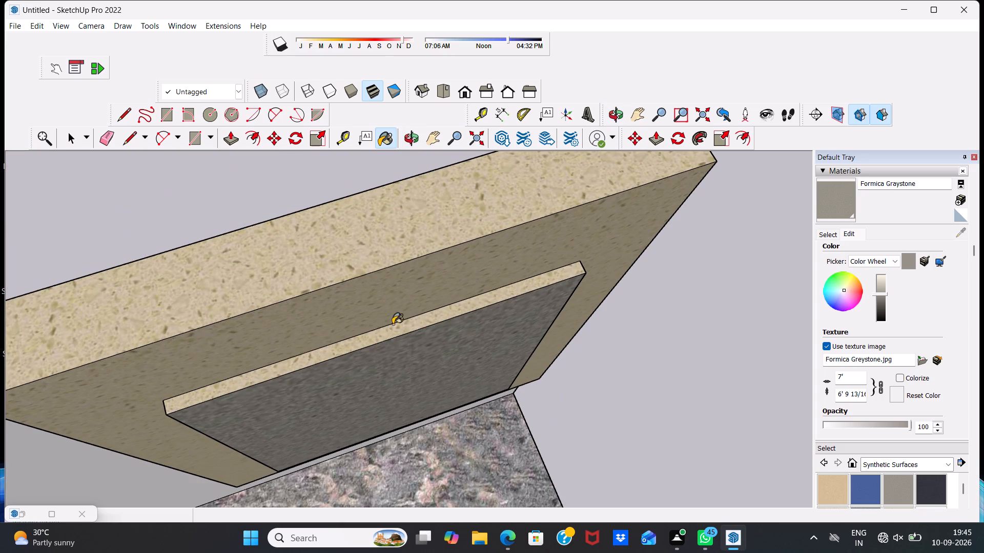
{"action": "left_click", "coordinate": [394, 330]}
{"action": "middle_click_drag", "start_coordinate": [428, 363], "coordinate": [95, 354]}
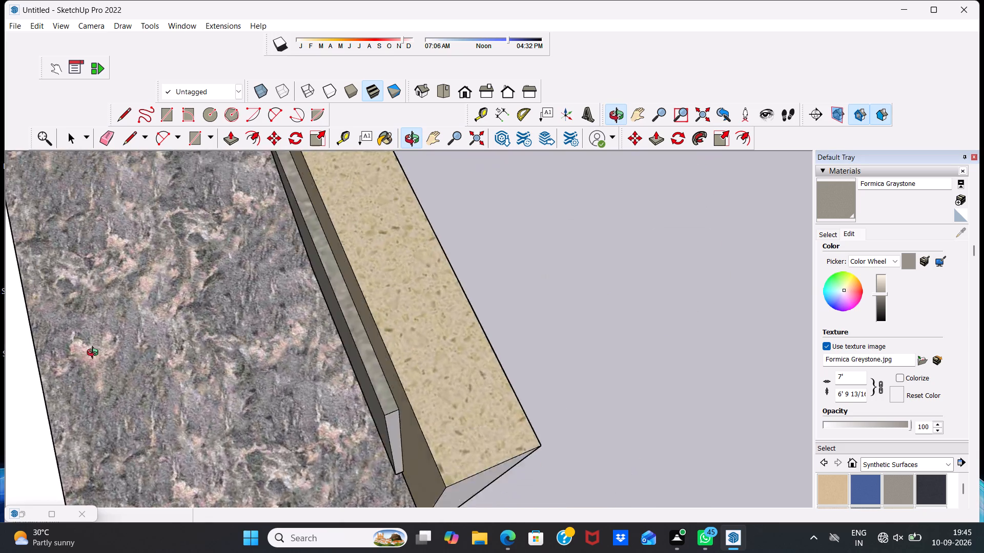
{"action": "middle_click_drag", "start_coordinate": [95, 354], "coordinate": [123, 312]}
{"action": "left_click", "coordinate": [419, 374]}
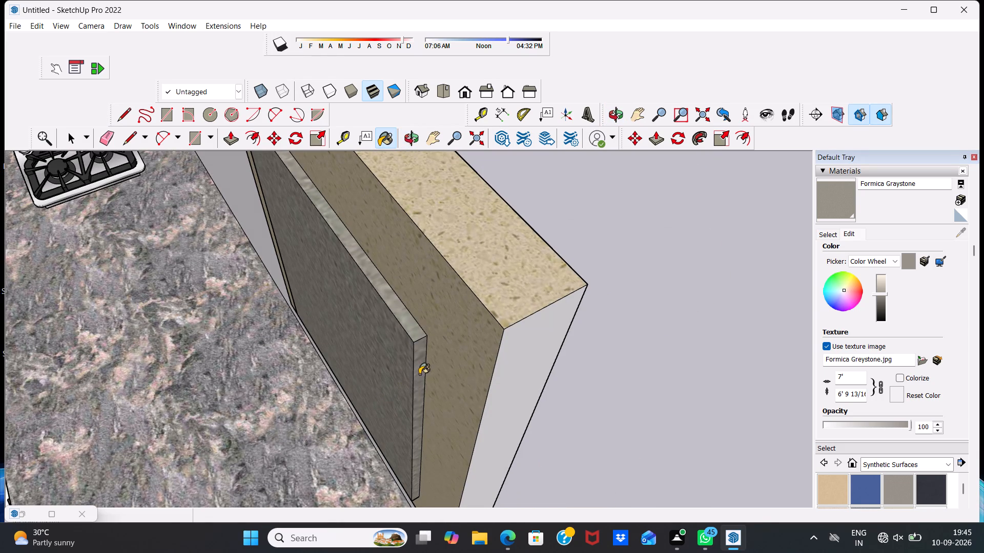
Paint the hood-side edge and the bottom edge of the end wall cabinet's panel with Formica Graystone.
{"action": "middle_click_drag", "start_coordinate": [368, 378], "coordinate": [669, 279]}
{"action": "scroll", "coordinate": [312, 296], "scroll_direction": "up", "scroll_amount": 4}
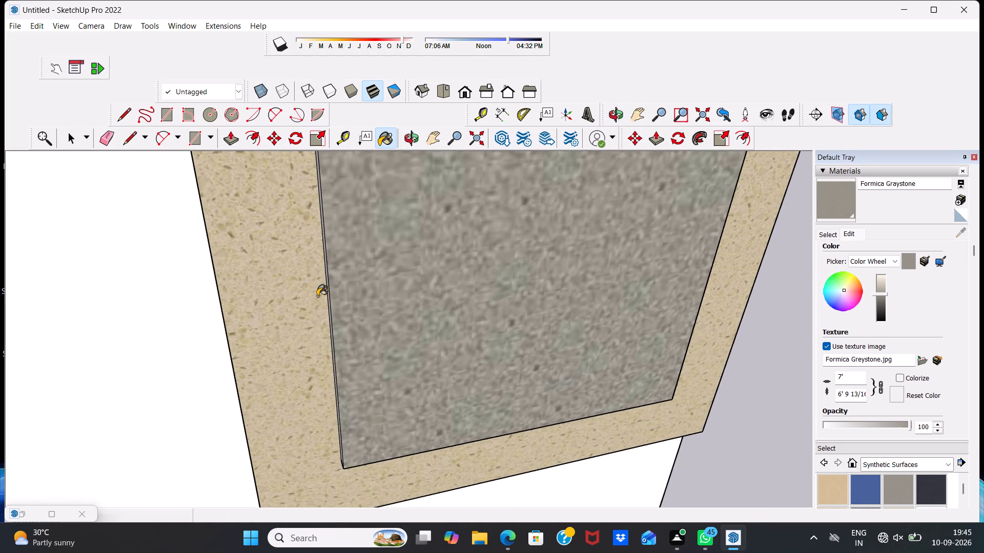
{"action": "middle_click_drag", "start_coordinate": [349, 293], "coordinate": [413, 269]}
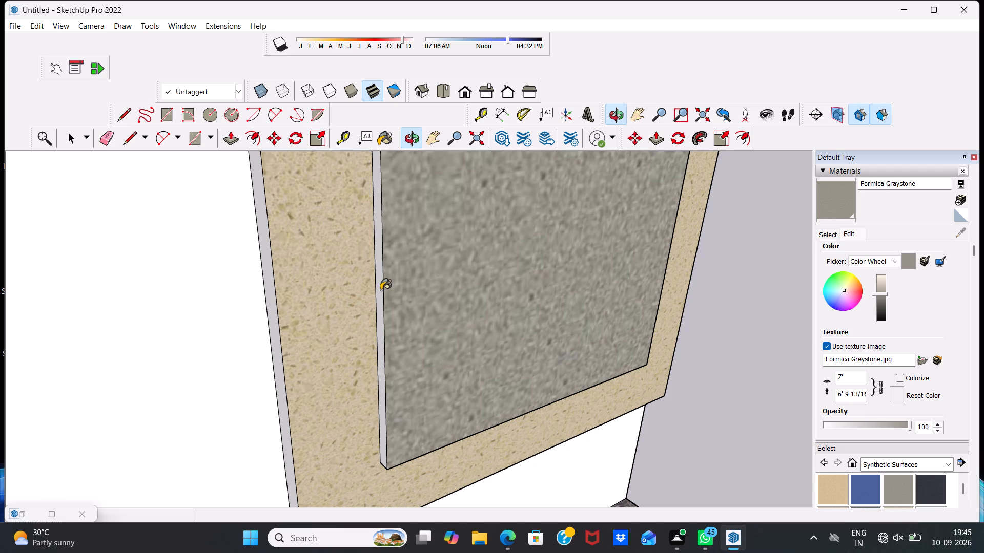
{"action": "left_click", "coordinate": [381, 290]}
{"action": "middle_click_drag", "start_coordinate": [436, 406], "coordinate": [377, 239]}
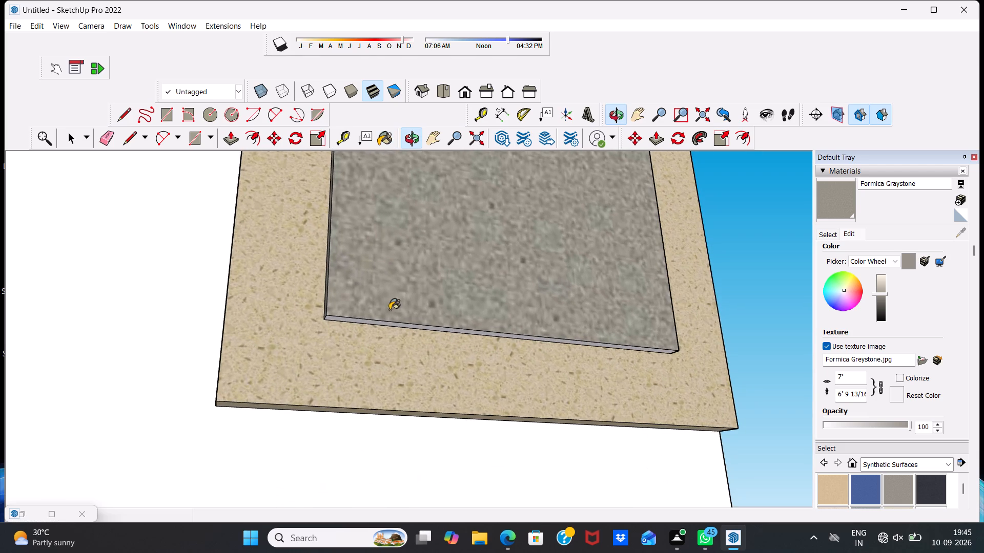
{"action": "left_click", "coordinate": [386, 324]}
Paint the front of the inner panel on the corner-side wall cabinet nearest the hood with Formica Graystone.
{"action": "scroll", "coordinate": [385, 303], "scroll_direction": "down", "scroll_amount": 20}
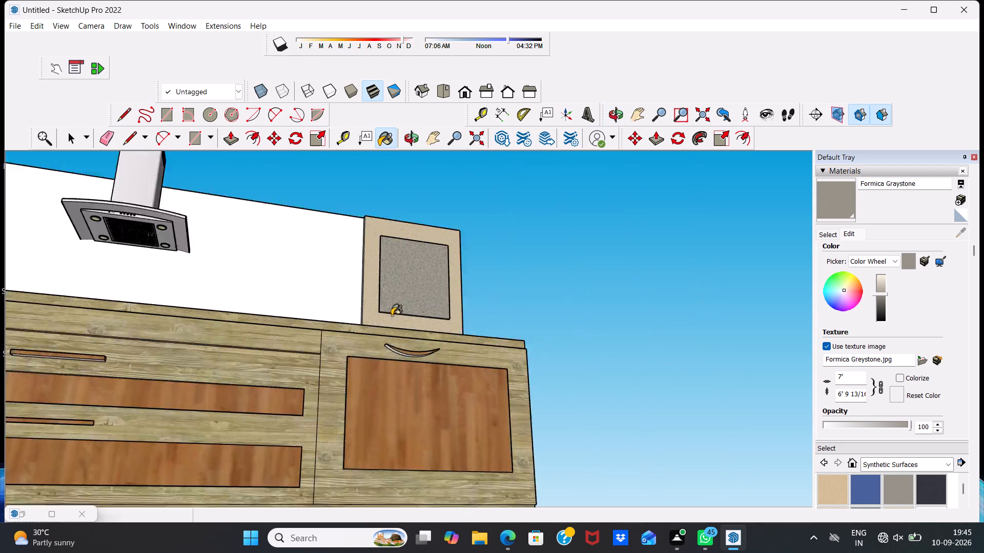
{"action": "scroll", "coordinate": [392, 315], "scroll_direction": "down", "scroll_amount": 1}
{"action": "scroll", "coordinate": [270, 302], "scroll_direction": "down", "scroll_amount": 20}
{"action": "scroll", "coordinate": [270, 302], "scroll_direction": "down", "scroll_amount": 6}
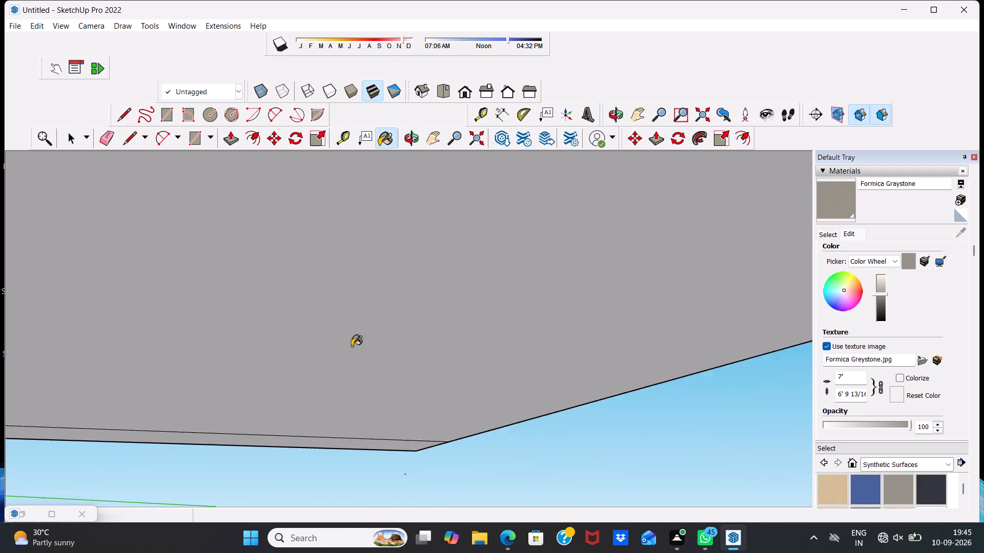
{"action": "scroll", "coordinate": [352, 346], "scroll_direction": "down", "scroll_amount": 7}
{"action": "middle_click_drag", "start_coordinate": [355, 353], "coordinate": [402, 528]}
{"action": "scroll", "coordinate": [264, 309], "scroll_direction": "down", "scroll_amount": 4}
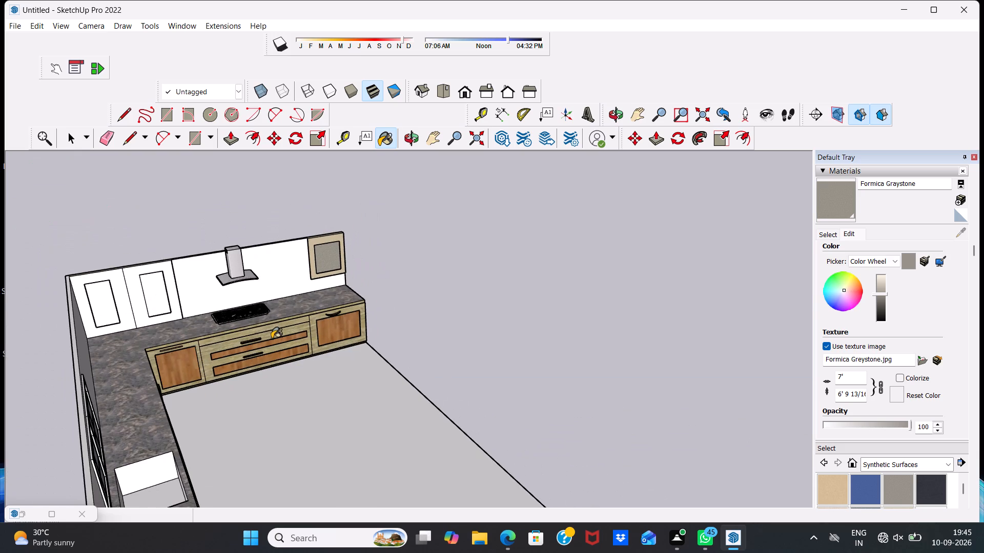
{"action": "middle_click_drag", "start_coordinate": [272, 338], "coordinate": [133, 431]}
{"action": "scroll", "coordinate": [230, 157], "scroll_direction": "up", "scroll_amount": 6}
{"action": "scroll", "coordinate": [255, 197], "scroll_direction": "up", "scroll_amount": 7}
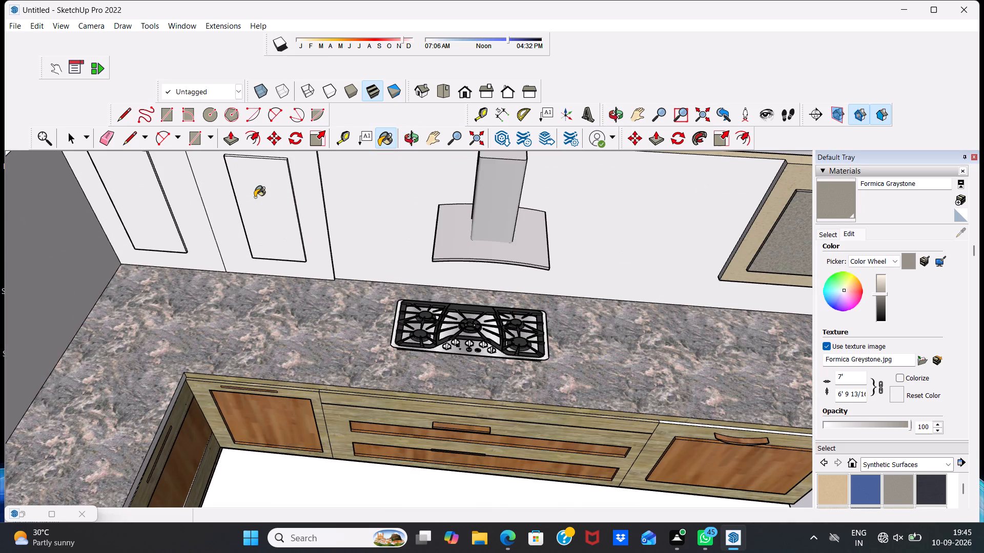
{"action": "left_click", "coordinate": [255, 199]}
Paint the top edge and the hood-side edge of the panel on the wall cabinet nearest the hood with Formica Graystone.
{"action": "scroll", "coordinate": [275, 168], "scroll_direction": "up", "scroll_amount": 7}
{"action": "scroll", "coordinate": [278, 176], "scroll_direction": "down", "scroll_amount": 7}
{"action": "scroll", "coordinate": [271, 174], "scroll_direction": "up", "scroll_amount": 7}
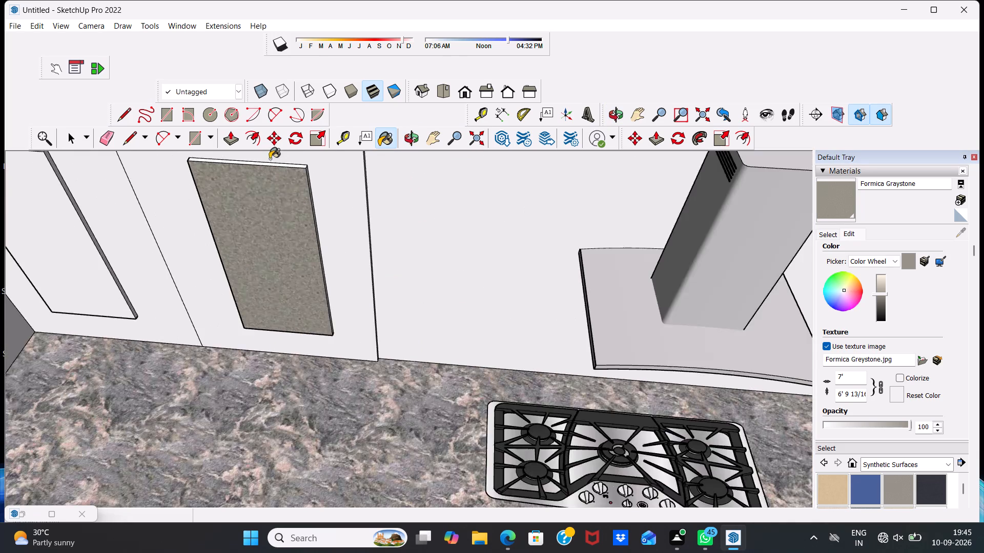
{"action": "scroll", "coordinate": [270, 158], "scroll_direction": "up", "scroll_amount": 4}
{"action": "left_click", "coordinate": [278, 166]}
{"action": "scroll", "coordinate": [332, 223], "scroll_direction": "up", "scroll_amount": 4}
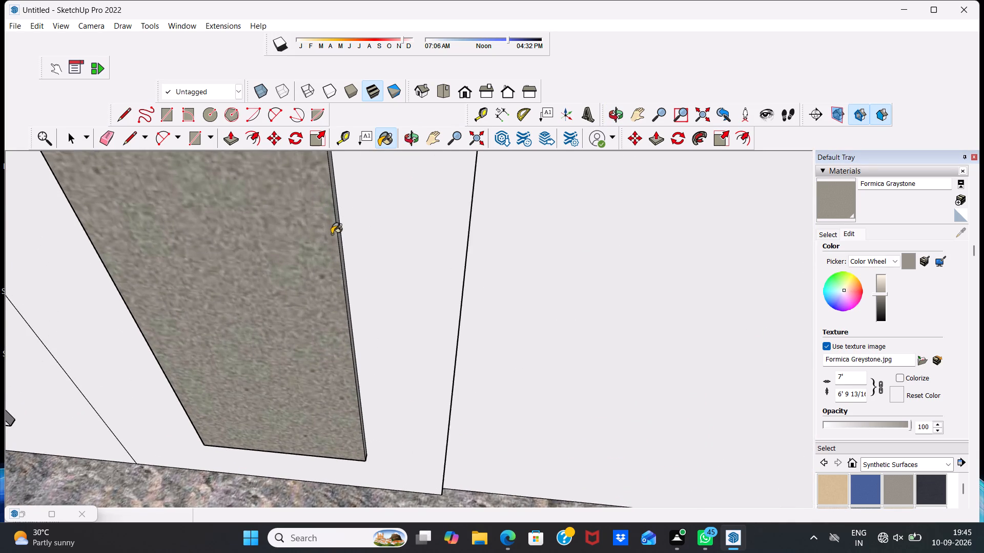
{"action": "middle_click_drag", "start_coordinate": [332, 234], "coordinate": [218, 285]}
{"action": "left_click", "coordinate": [251, 265]}
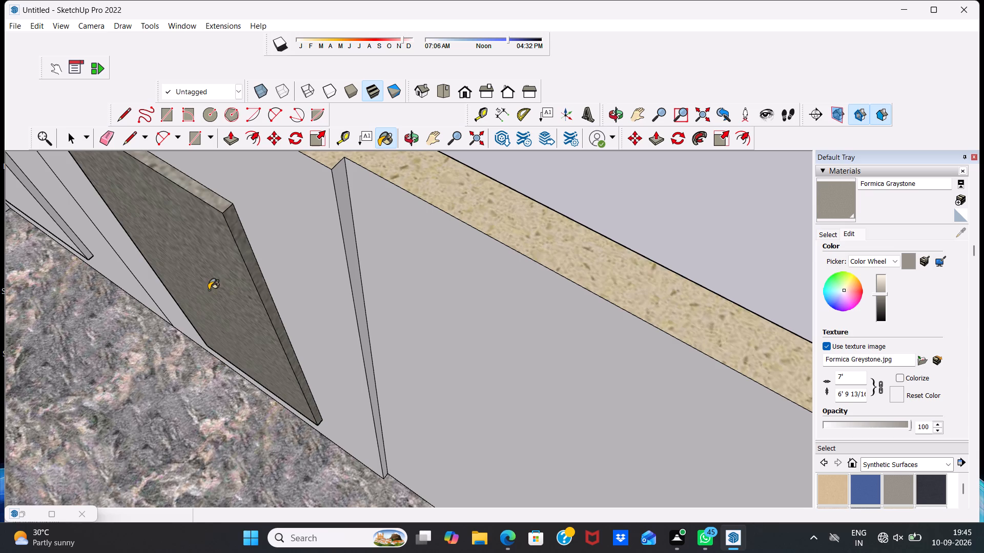
Paint the corner-facing side edge and the bottom edge of the same cabinet panel with Formica Graystone.
{"action": "middle_click_drag", "start_coordinate": [209, 290], "coordinate": [398, 227]}
{"action": "middle_click_drag", "start_coordinate": [228, 312], "coordinate": [381, 264]}
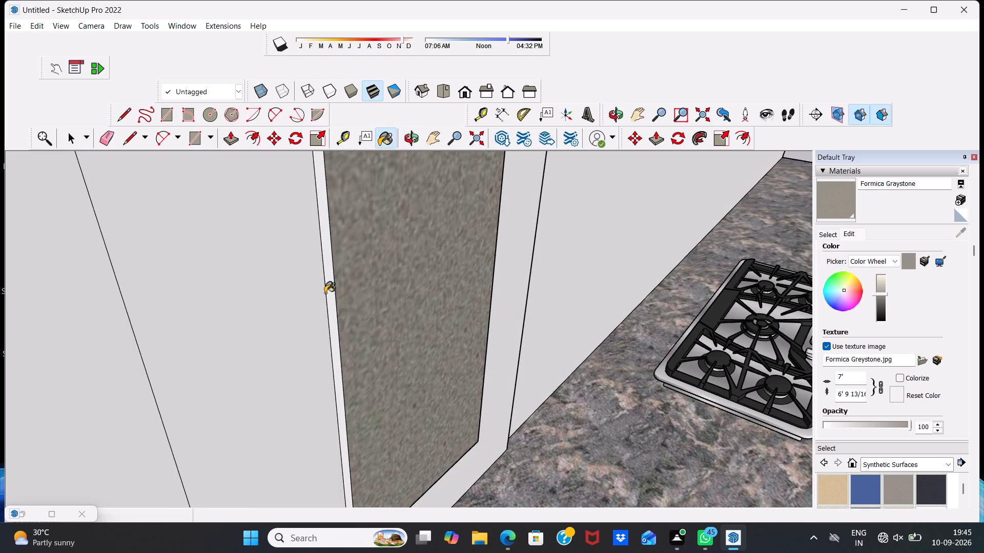
{"action": "left_click", "coordinate": [328, 291]}
{"action": "middle_click_drag", "start_coordinate": [351, 285], "coordinate": [312, 141]}
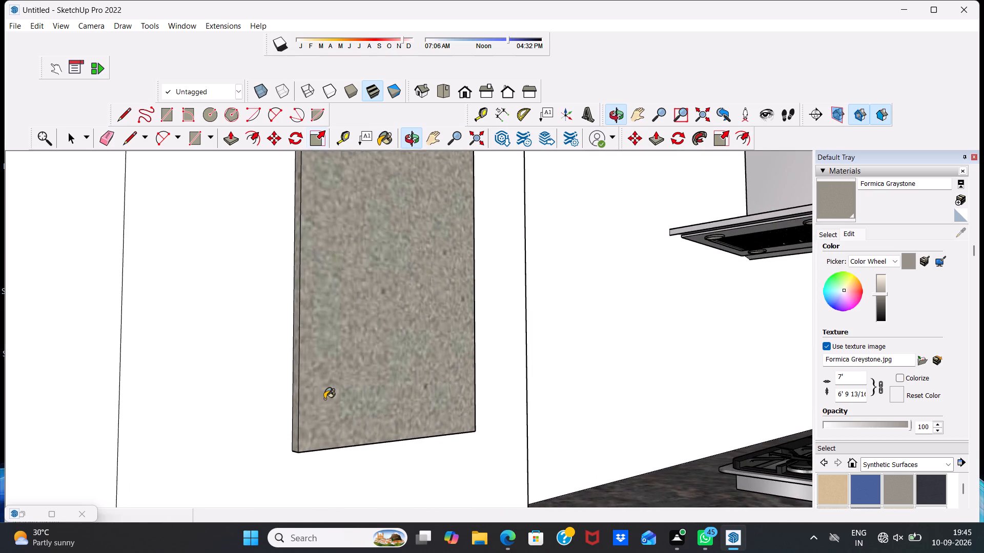
{"action": "scroll", "coordinate": [324, 399], "scroll_direction": "up", "scroll_amount": 4}
{"action": "middle_click_drag", "start_coordinate": [332, 416], "coordinate": [309, 278]}
{"action": "scroll", "coordinate": [309, 281], "scroll_direction": "up", "scroll_amount": 1}
{"action": "middle_click_drag", "start_coordinate": [287, 389], "coordinate": [251, 522]}
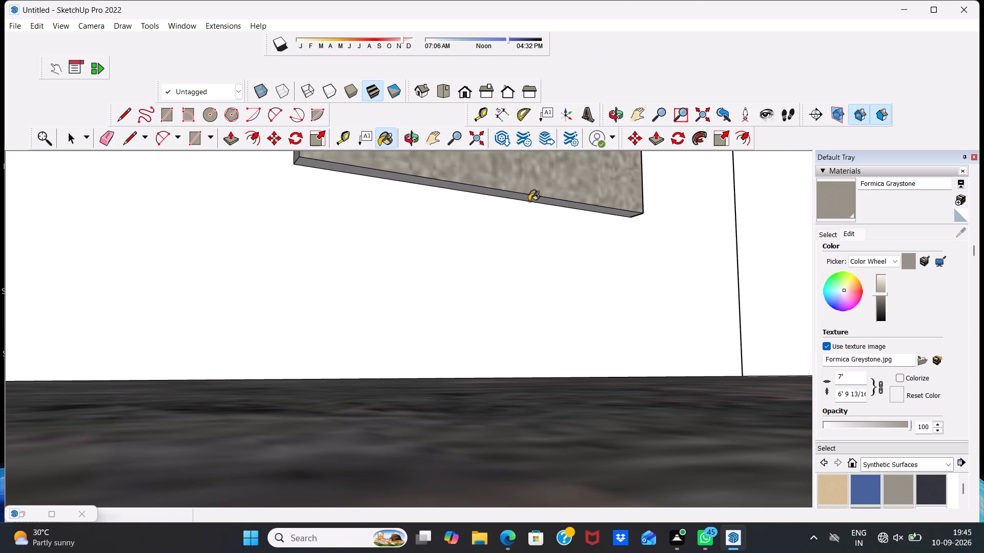
{"action": "left_click", "coordinate": [529, 197]}
Paint the front of the inner panel on the wall cabinet in the corner with Formica Graystone.
{"action": "scroll", "coordinate": [529, 197], "scroll_direction": "down", "scroll_amount": 15}
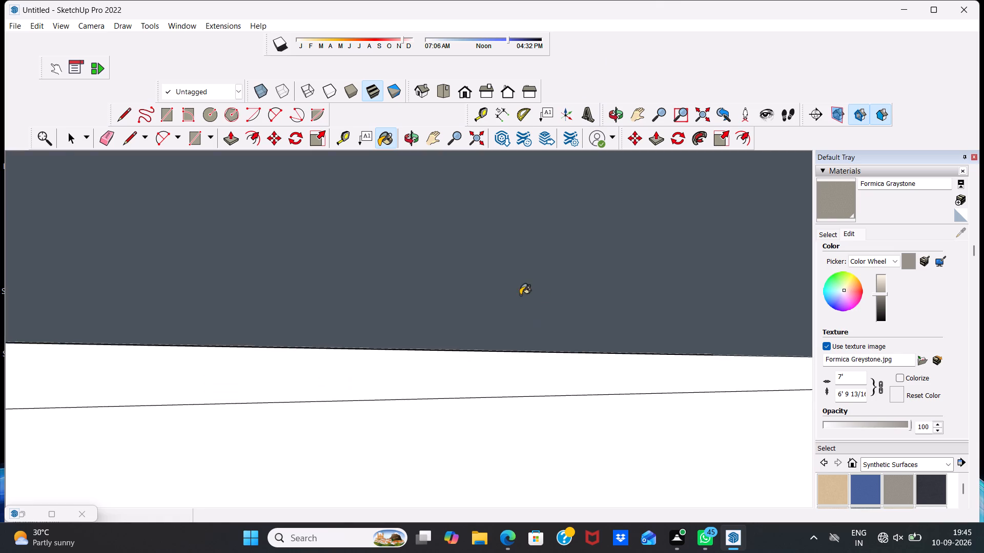
{"action": "scroll", "coordinate": [520, 295], "scroll_direction": "down", "scroll_amount": 9}
{"action": "middle_click_drag", "start_coordinate": [522, 295], "coordinate": [489, 433]}
{"action": "scroll", "coordinate": [509, 292], "scroll_direction": "down", "scroll_amount": 11}
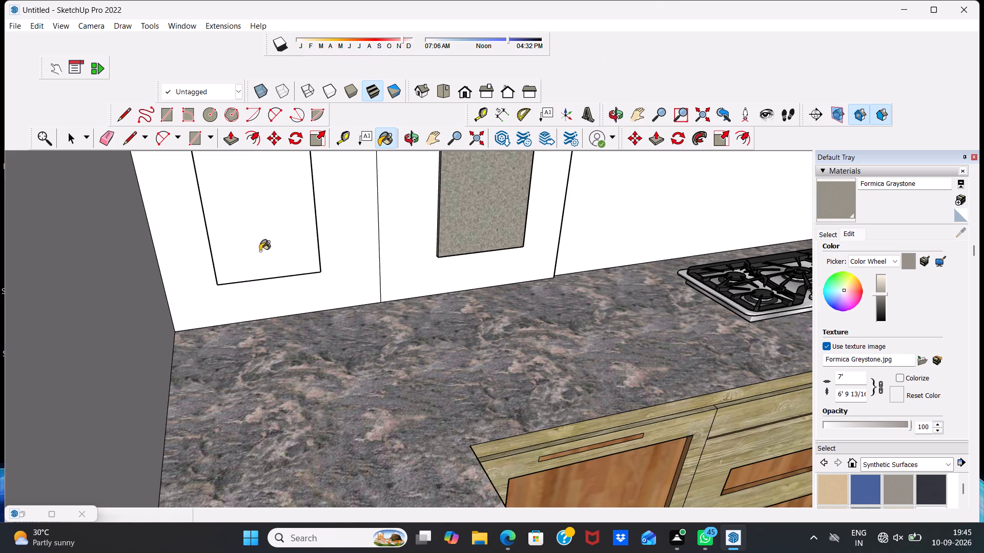
{"action": "left_click", "coordinate": [222, 210]}
Paint the top edge and the hood-side edge of the corner wall cabinet's panel with Formica Graystone.
{"action": "scroll", "coordinate": [253, 195], "scroll_direction": "down", "scroll_amount": 12}
{"action": "middle_click_drag", "start_coordinate": [262, 190], "coordinate": [273, 227]}
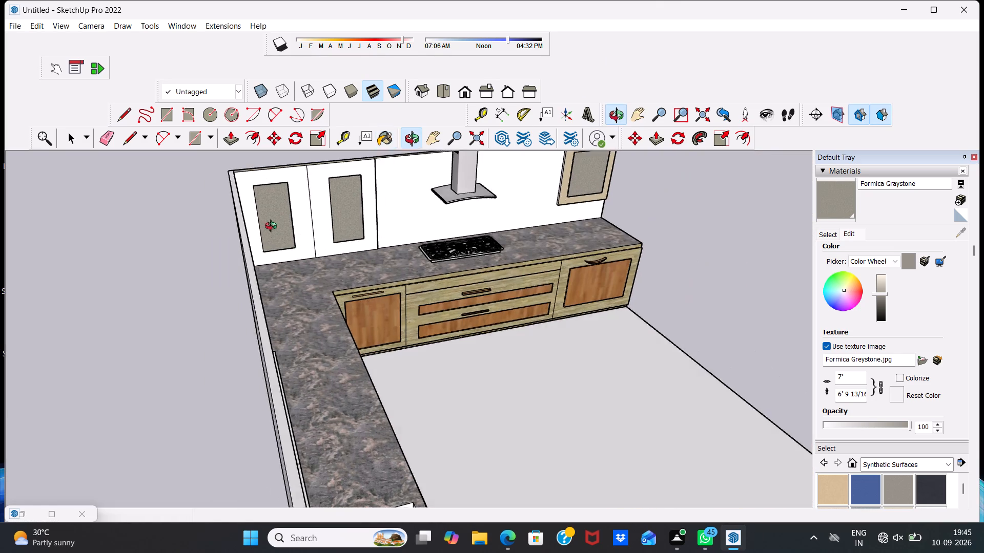
{"action": "middle_click_drag", "start_coordinate": [273, 227], "coordinate": [311, 377]}
{"action": "scroll", "coordinate": [259, 282], "scroll_direction": "up", "scroll_amount": 5}
{"action": "scroll", "coordinate": [209, 220], "scroll_direction": "up", "scroll_amount": 5}
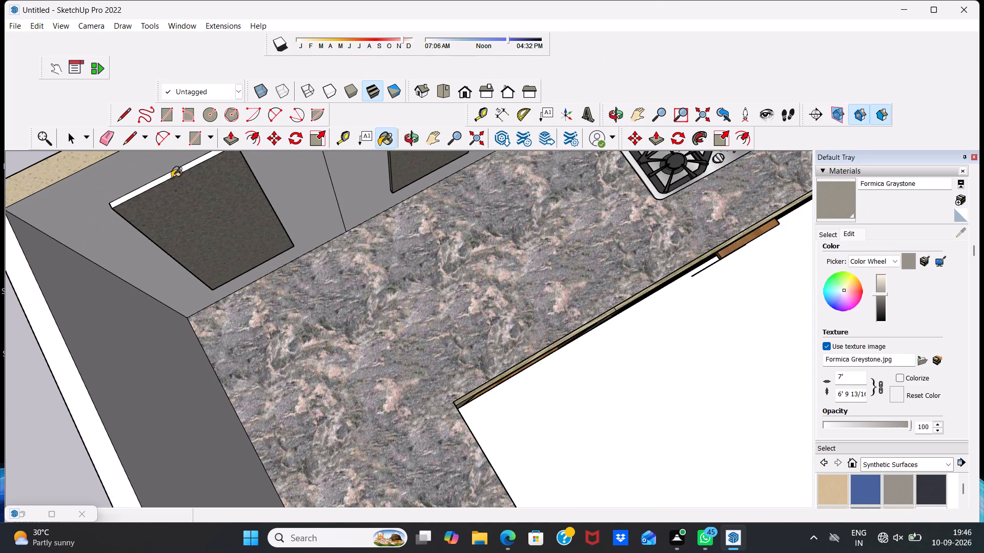
{"action": "left_click", "coordinate": [171, 172]}
{"action": "middle_click_drag", "start_coordinate": [217, 220], "coordinate": [147, 237]}
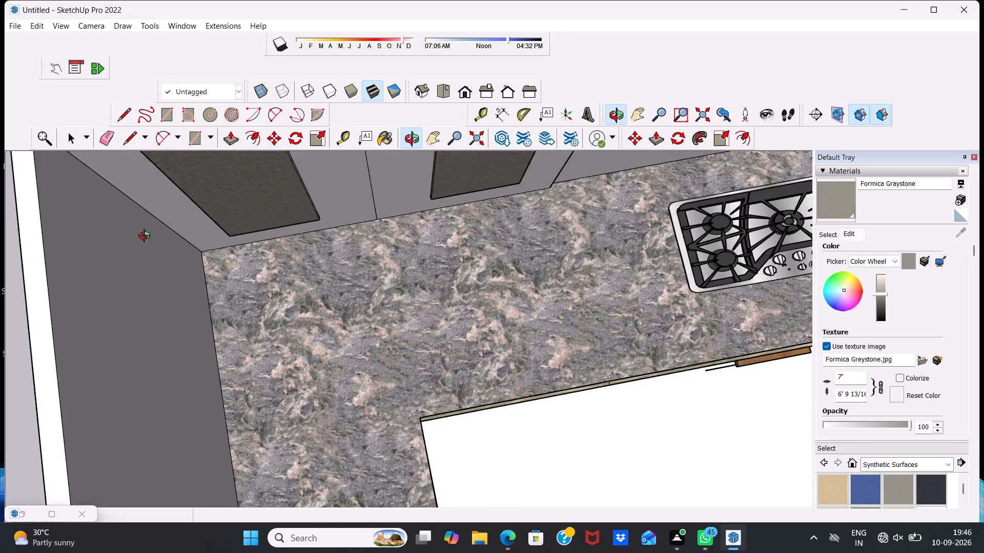
{"action": "middle_click_drag", "start_coordinate": [147, 237], "coordinate": [107, 229]}
{"action": "scroll", "coordinate": [272, 192], "scroll_direction": "up", "scroll_amount": 4}
{"action": "scroll", "coordinate": [283, 242], "scroll_direction": "down", "scroll_amount": 6}
{"action": "middle_click_drag", "start_coordinate": [310, 245], "coordinate": [203, 265]}
{"action": "scroll", "coordinate": [379, 199], "scroll_direction": "up", "scroll_amount": 11}
{"action": "left_click", "coordinate": [372, 202]}
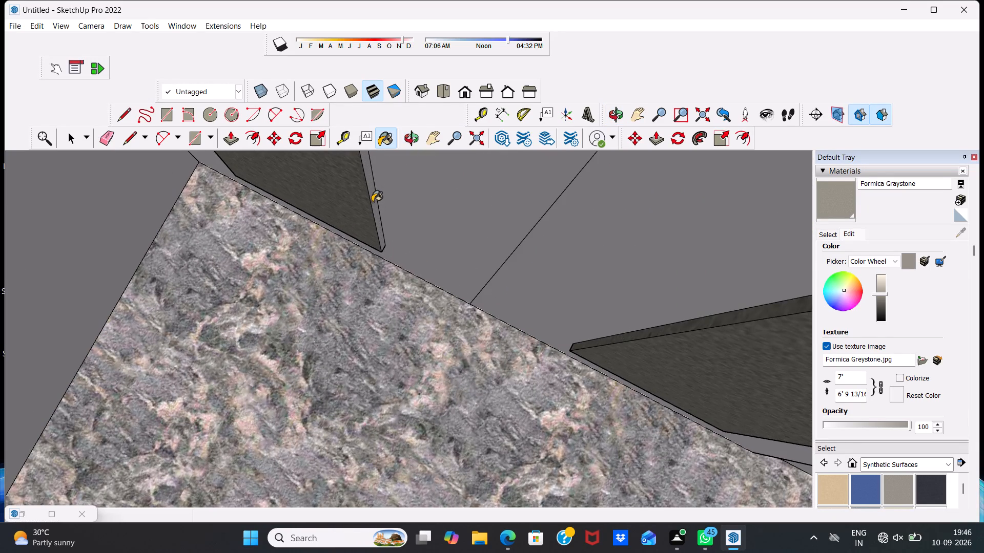
Paint the side edge of the corner wall cabinet's panel that faces the window wall with Formica Graystone.
{"action": "middle_click_drag", "start_coordinate": [290, 294], "coordinate": [376, 108]}
{"action": "scroll", "coordinate": [376, 108], "scroll_direction": "up", "scroll_amount": 4}
{"action": "middle_click_drag", "start_coordinate": [300, 196], "coordinate": [300, 196]}
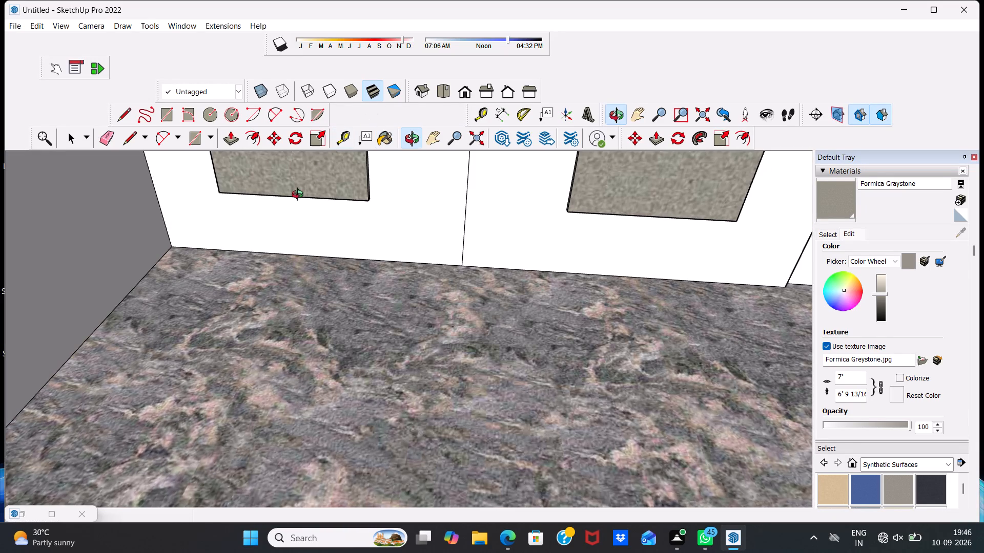
{"action": "middle_click_drag", "start_coordinate": [300, 196], "coordinate": [319, 110]}
{"action": "scroll", "coordinate": [277, 214], "scroll_direction": "up", "scroll_amount": 12}
{"action": "middle_click_drag", "start_coordinate": [275, 204], "coordinate": [305, 119]}
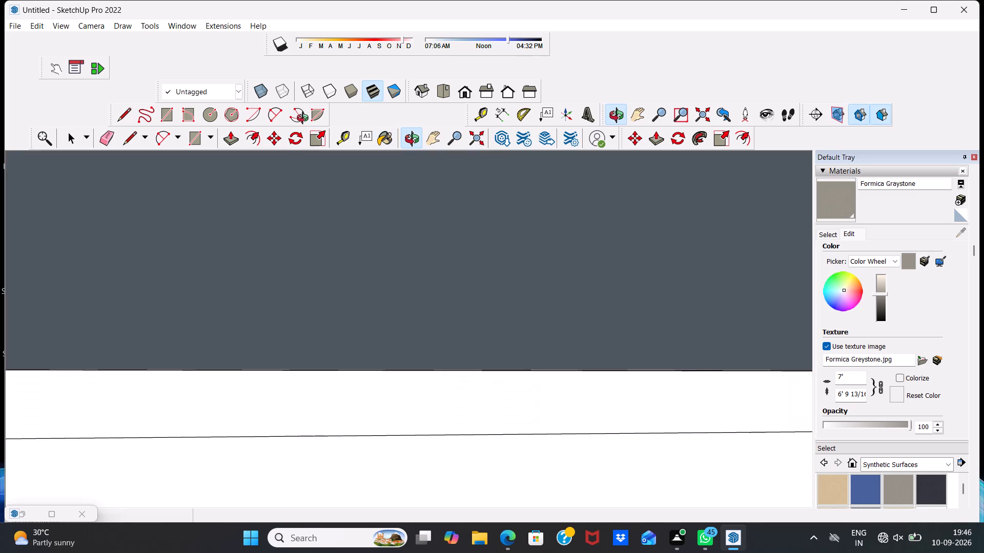
{"action": "middle_click_drag", "start_coordinate": [305, 119], "coordinate": [301, 190]}
{"action": "scroll", "coordinate": [301, 190], "scroll_direction": "up", "scroll_amount": 1}
{"action": "scroll", "coordinate": [297, 265], "scroll_direction": "down", "scroll_amount": 11}
{"action": "middle_click_drag", "start_coordinate": [247, 199], "coordinate": [354, 218]}
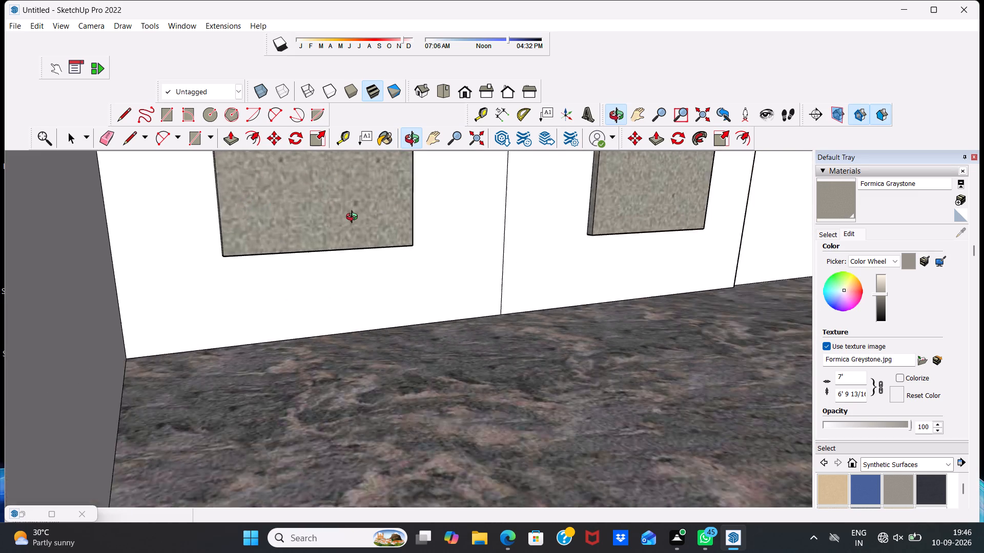
{"action": "middle_click_drag", "start_coordinate": [354, 218], "coordinate": [314, 372]}
{"action": "scroll", "coordinate": [130, 256], "scroll_direction": "up", "scroll_amount": 1}
{"action": "middle_click_drag", "start_coordinate": [130, 256], "coordinate": [210, 258]}
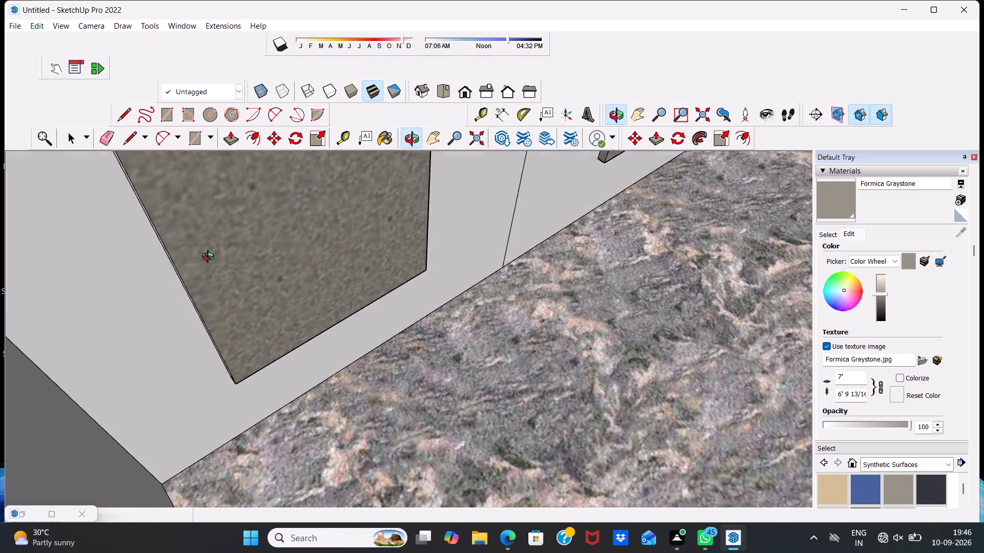
{"action": "middle_click_drag", "start_coordinate": [210, 258], "coordinate": [273, 277]}
{"action": "left_click", "coordinate": [205, 344]}
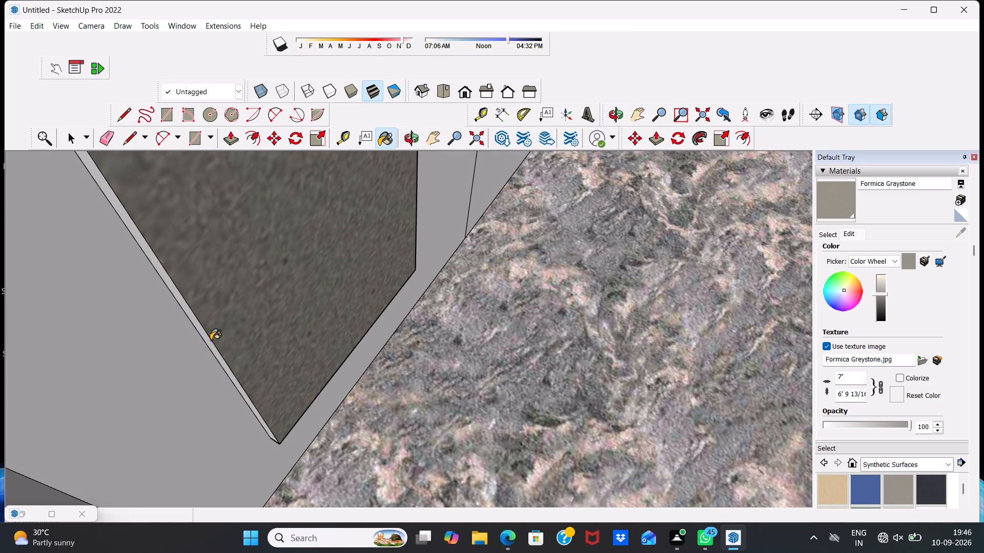
{"action": "left_click", "coordinate": [211, 342]}
Paint the front frames of the two corner-side wall cabinets with Quartz Light Brown from Synthetic Surfaces.
{"action": "scroll", "coordinate": [218, 347], "scroll_direction": "down", "scroll_amount": 5}
{"action": "scroll", "coordinate": [342, 411], "scroll_direction": "up", "scroll_amount": 2}
{"action": "scroll", "coordinate": [259, 336], "scroll_direction": "down", "scroll_amount": 6}
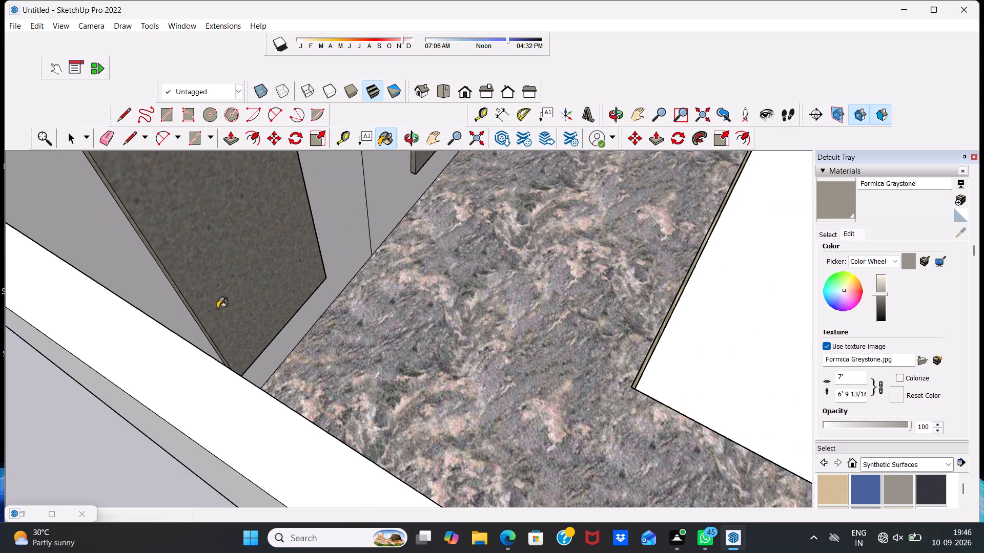
{"action": "scroll", "coordinate": [217, 308], "scroll_direction": "down", "scroll_amount": 4}
{"action": "middle_click_drag", "start_coordinate": [379, 352], "coordinate": [160, 399]}
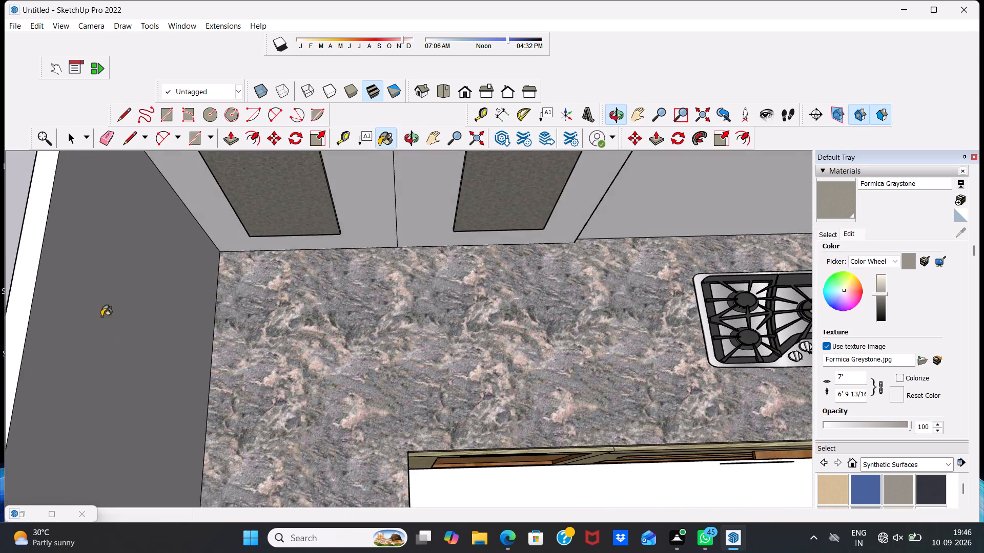
{"action": "scroll", "coordinate": [91, 280], "scroll_direction": "down", "scroll_amount": 12}
{"action": "scroll", "coordinate": [167, 314], "scroll_direction": "down", "scroll_amount": 11}
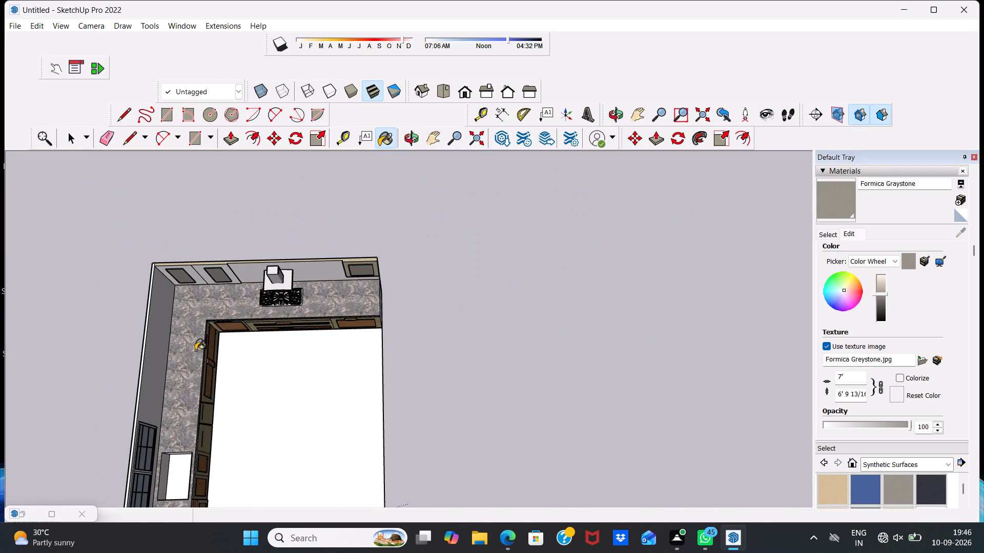
{"action": "middle_click_drag", "start_coordinate": [195, 350], "coordinate": [97, 358]}
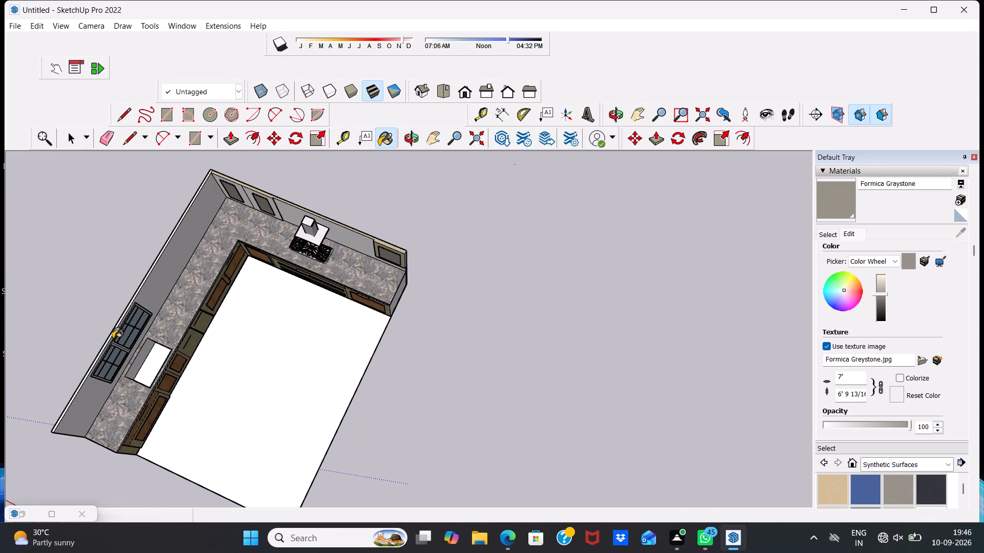
{"action": "scroll", "coordinate": [122, 332], "scroll_direction": "down", "scroll_amount": 4}
{"action": "scroll", "coordinate": [159, 299], "scroll_direction": "up", "scroll_amount": 4}
{"action": "scroll", "coordinate": [269, 134], "scroll_direction": "up", "scroll_amount": 4}
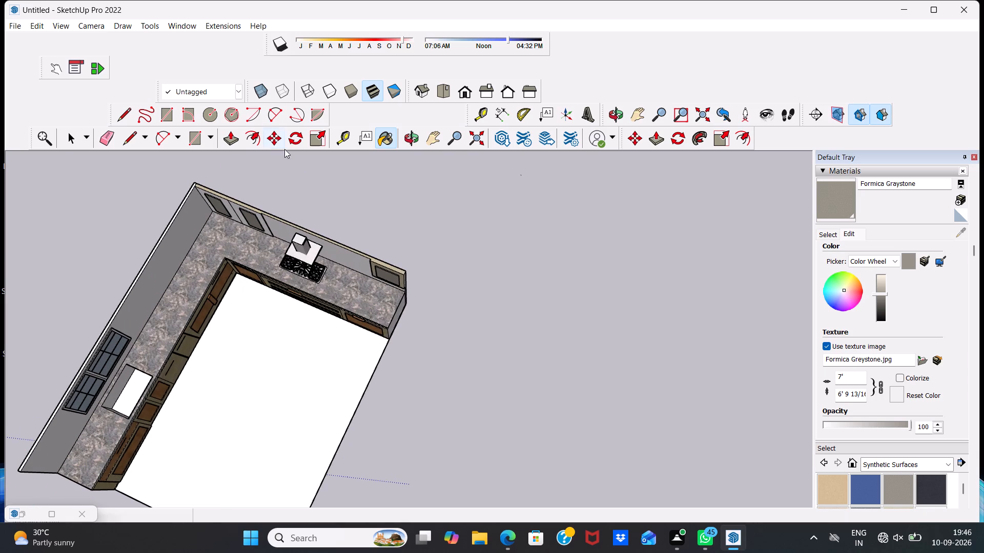
{"action": "scroll", "coordinate": [934, 490], "scroll_direction": "down", "scroll_amount": 2}
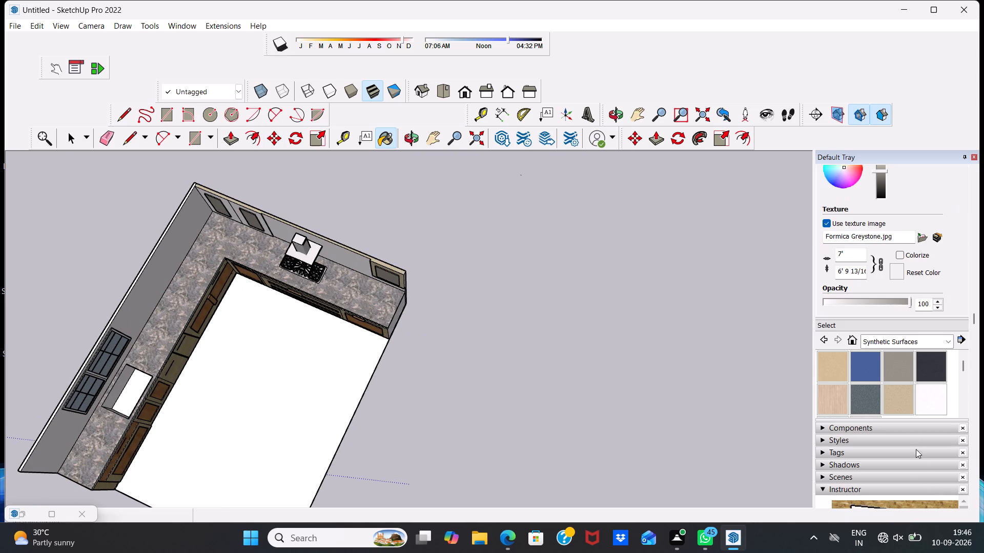
{"action": "left_click", "coordinate": [894, 398]}
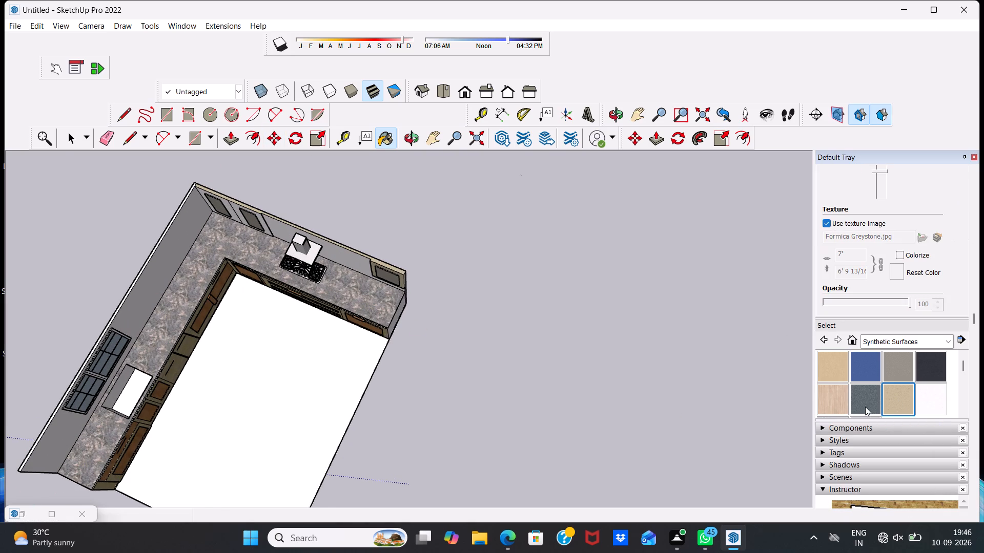
{"action": "scroll", "coordinate": [493, 432], "scroll_direction": "down", "scroll_amount": 4}
{"action": "scroll", "coordinate": [259, 349], "scroll_direction": "up", "scroll_amount": 6}
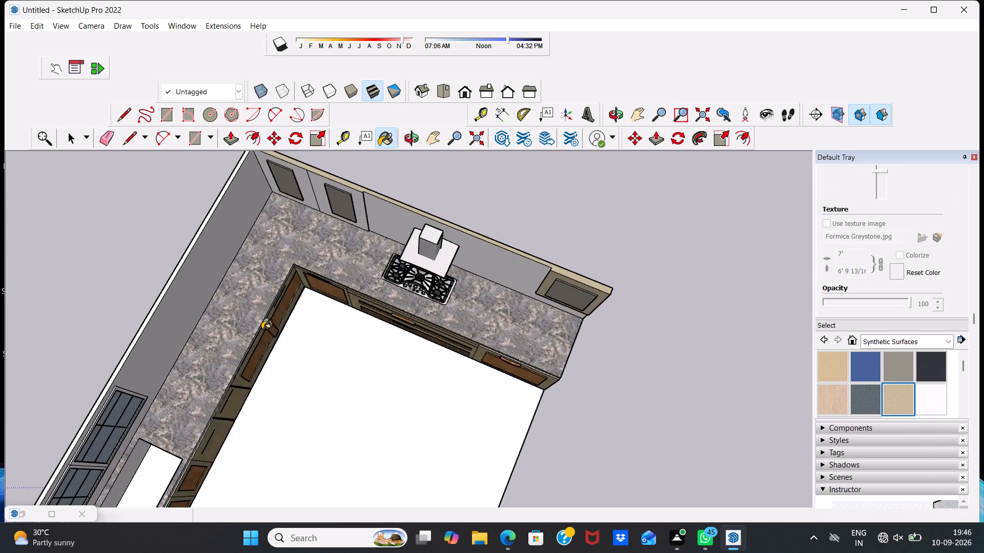
{"action": "scroll", "coordinate": [262, 329], "scroll_direction": "up", "scroll_amount": 4}
{"action": "middle_click_drag", "start_coordinate": [249, 363], "coordinate": [294, 210]}
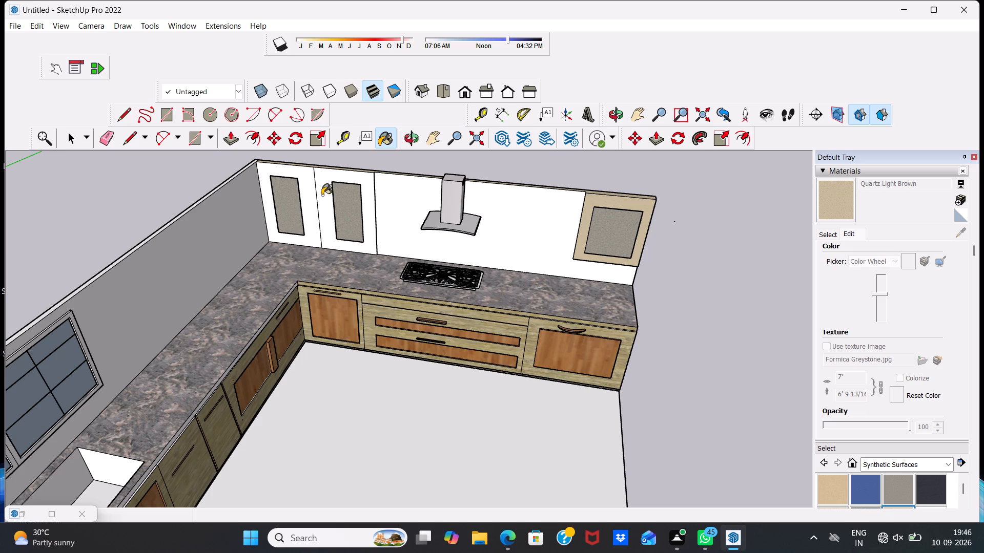
{"action": "left_click", "coordinate": [322, 195]}
{"action": "scroll", "coordinate": [306, 249], "scroll_direction": "up", "scroll_amount": 6}
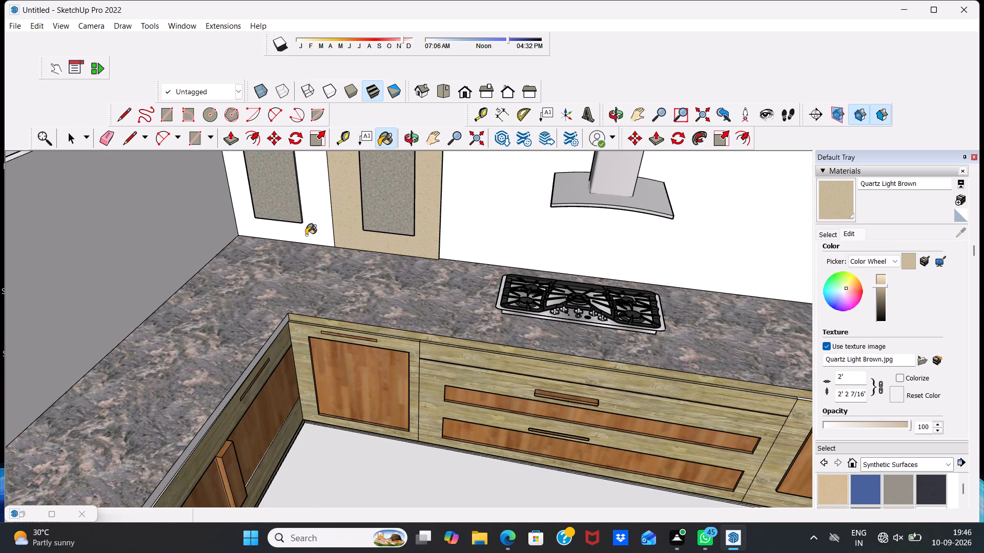
{"action": "left_click", "coordinate": [306, 235]}
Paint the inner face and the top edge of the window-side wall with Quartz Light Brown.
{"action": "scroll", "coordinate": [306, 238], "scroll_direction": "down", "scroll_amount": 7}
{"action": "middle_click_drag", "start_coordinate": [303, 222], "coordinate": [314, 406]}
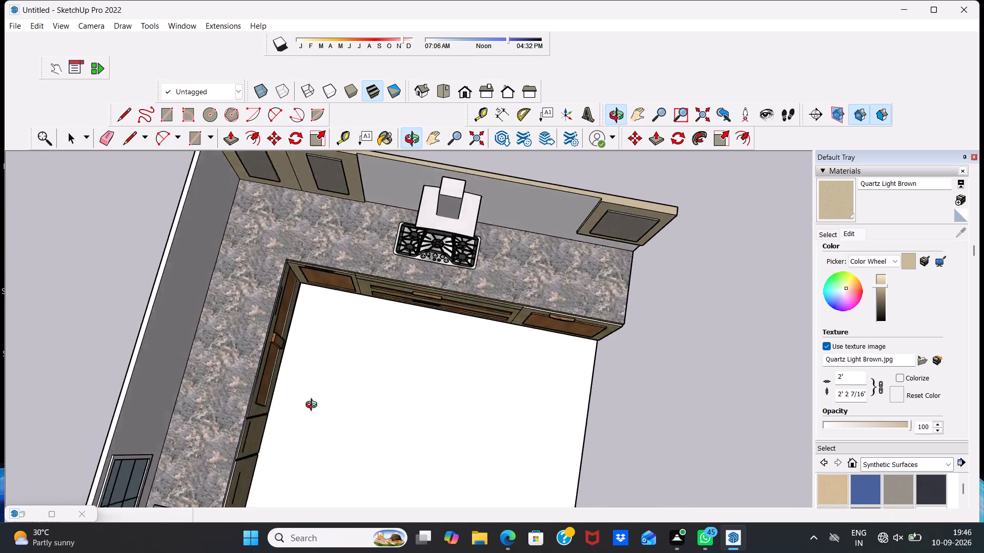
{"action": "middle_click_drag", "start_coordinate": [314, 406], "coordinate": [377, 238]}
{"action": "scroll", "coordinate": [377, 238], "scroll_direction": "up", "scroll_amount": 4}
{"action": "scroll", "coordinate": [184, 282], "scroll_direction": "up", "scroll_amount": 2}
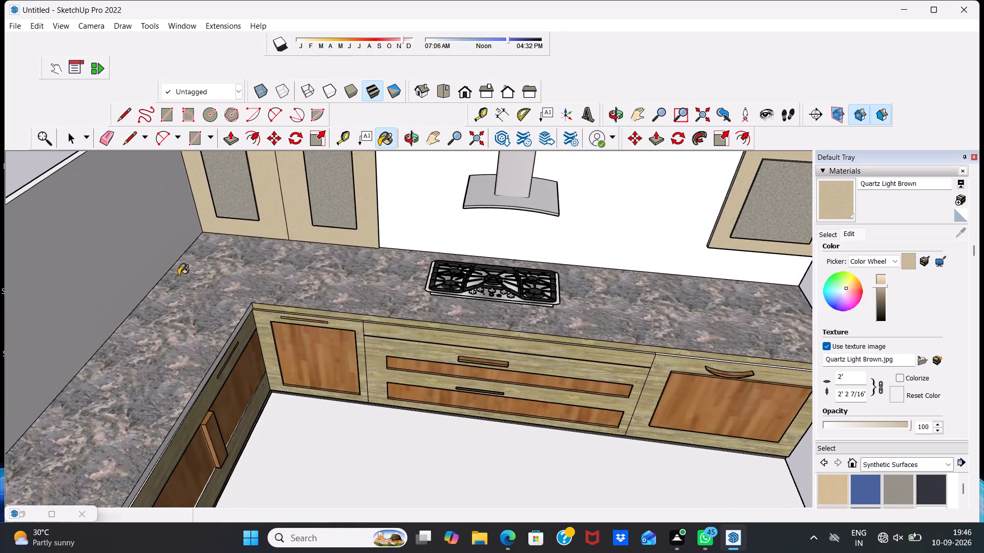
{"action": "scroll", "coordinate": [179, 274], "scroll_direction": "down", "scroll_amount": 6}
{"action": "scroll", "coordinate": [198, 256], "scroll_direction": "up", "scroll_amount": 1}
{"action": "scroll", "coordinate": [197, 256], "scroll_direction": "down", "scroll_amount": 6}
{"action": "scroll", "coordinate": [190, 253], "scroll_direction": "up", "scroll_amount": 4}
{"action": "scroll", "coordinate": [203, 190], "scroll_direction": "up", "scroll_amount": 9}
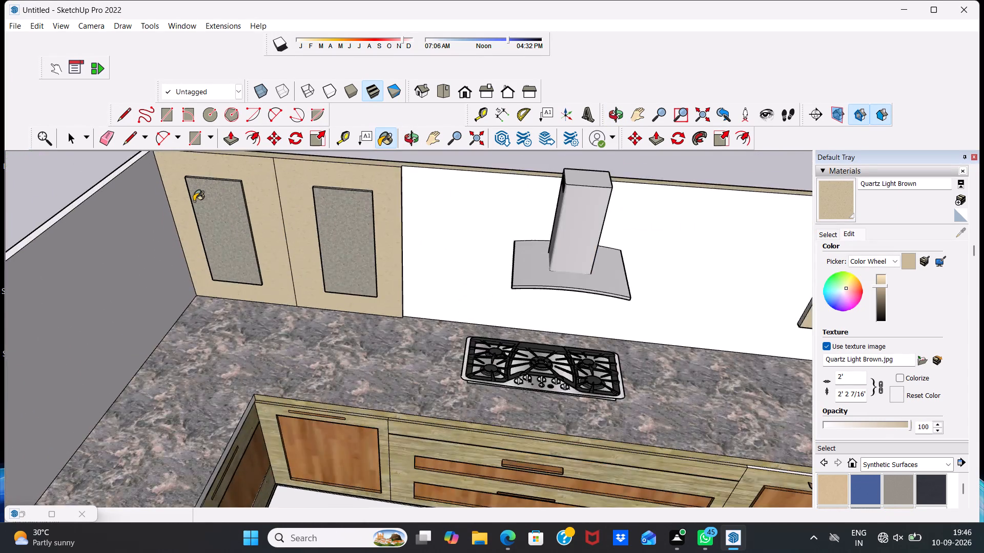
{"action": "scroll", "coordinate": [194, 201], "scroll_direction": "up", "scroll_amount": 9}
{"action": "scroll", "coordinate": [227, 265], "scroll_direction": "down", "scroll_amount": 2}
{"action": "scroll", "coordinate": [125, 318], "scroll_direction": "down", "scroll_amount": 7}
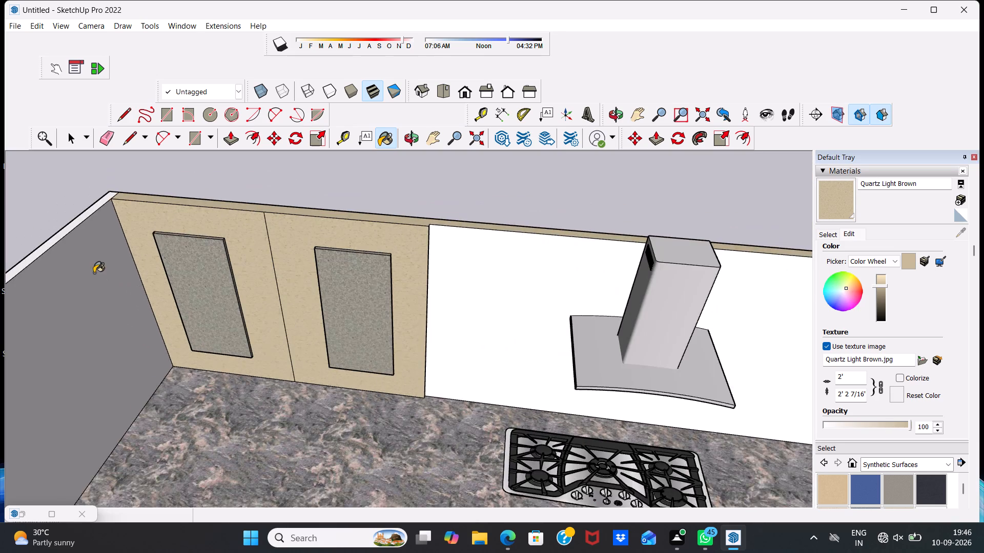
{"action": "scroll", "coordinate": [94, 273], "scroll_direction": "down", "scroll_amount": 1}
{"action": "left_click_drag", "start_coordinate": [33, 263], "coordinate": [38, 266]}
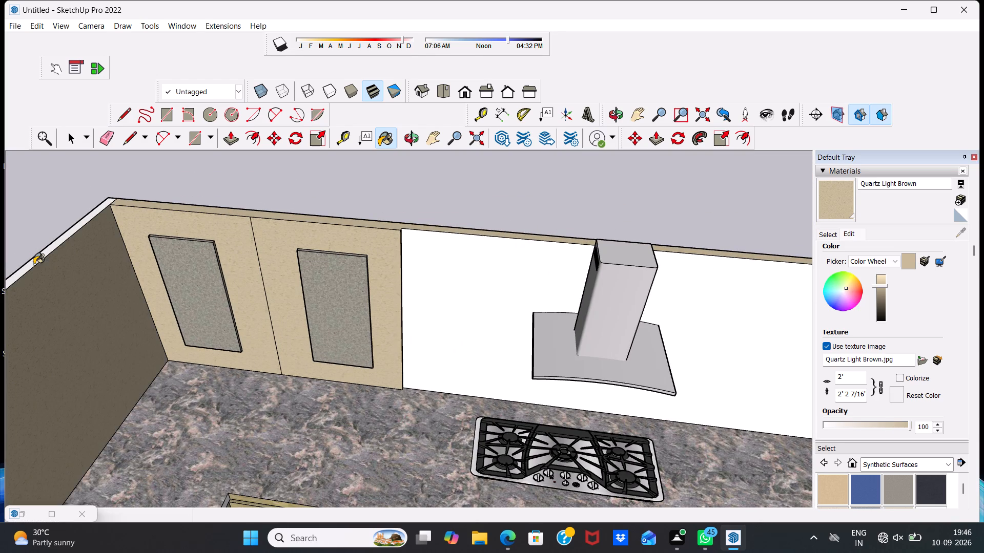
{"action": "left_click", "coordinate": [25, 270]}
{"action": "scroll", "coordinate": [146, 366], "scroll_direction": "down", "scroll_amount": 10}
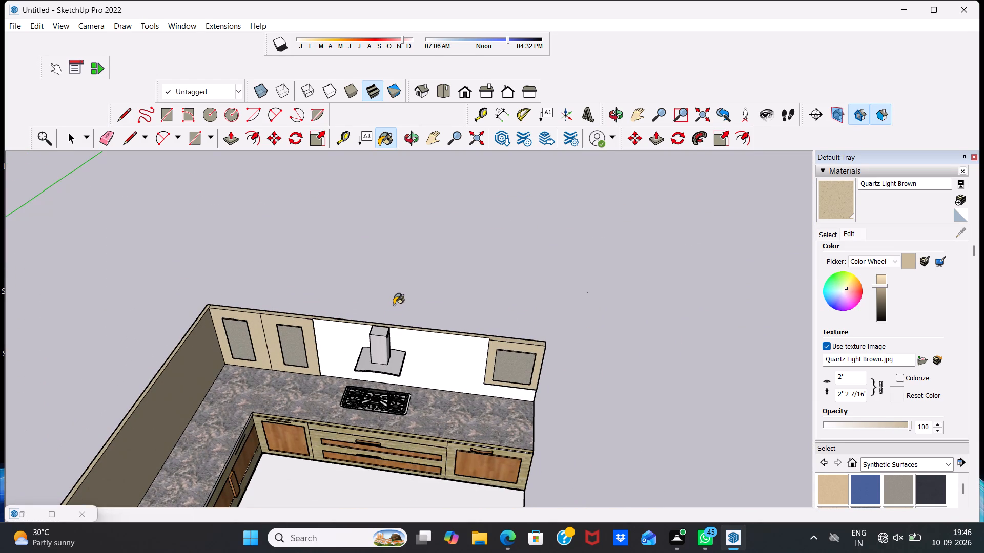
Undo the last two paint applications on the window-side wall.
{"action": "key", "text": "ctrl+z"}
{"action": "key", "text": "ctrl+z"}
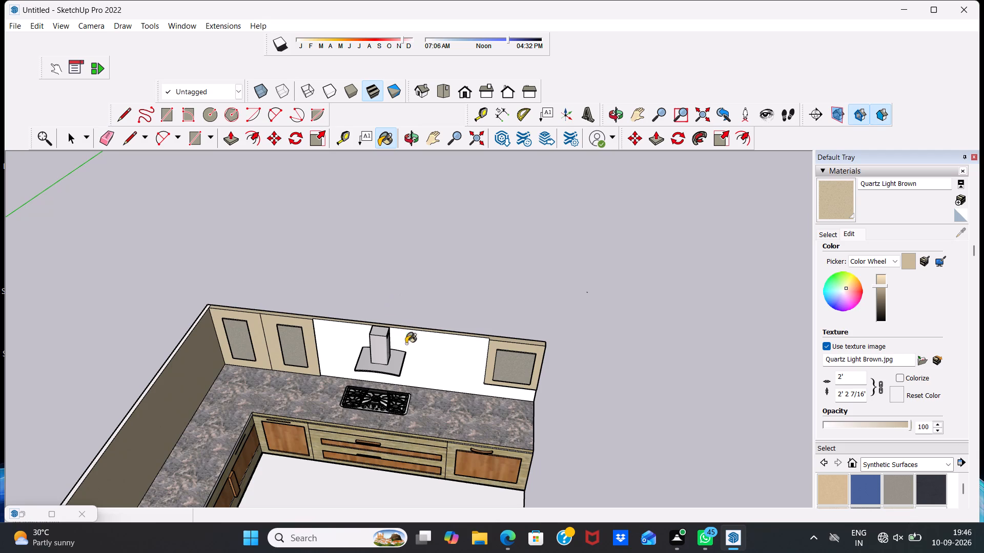
Paint the top edge of the window-side wall with Quartz Light Brown.
{"action": "scroll", "coordinate": [202, 361], "scroll_direction": "up", "scroll_amount": 6}
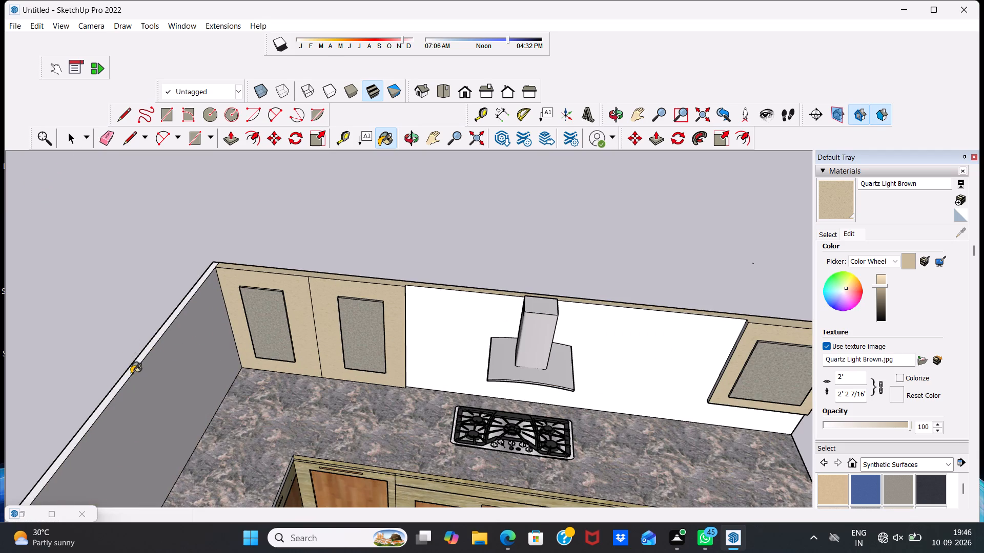
{"action": "left_click", "coordinate": [113, 387]}
{"action": "scroll", "coordinate": [127, 380], "scroll_direction": "down", "scroll_amount": 1}
{"action": "scroll", "coordinate": [128, 379], "scroll_direction": "up", "scroll_amount": 12}
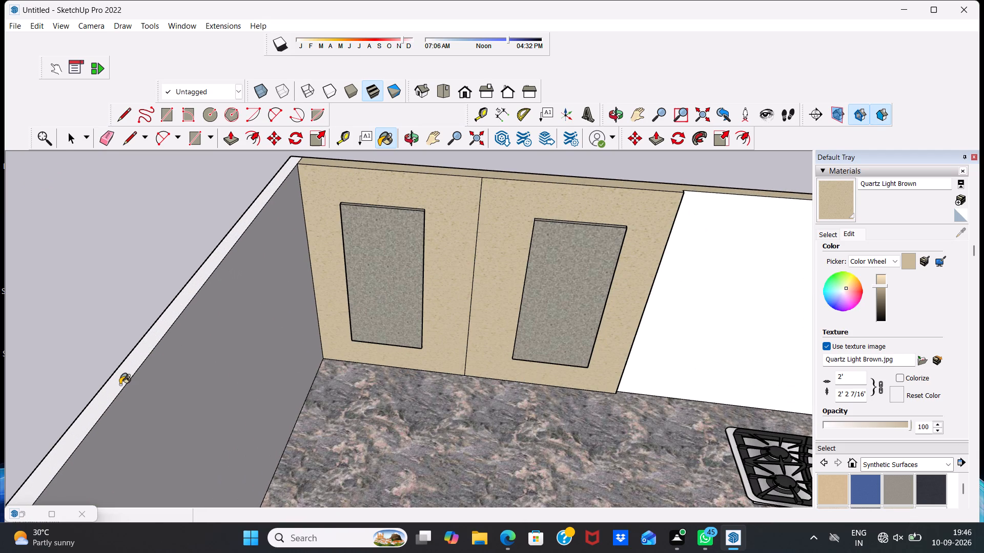
{"action": "left_click", "coordinate": [119, 384]}
{"action": "scroll", "coordinate": [119, 380], "scroll_direction": "down", "scroll_amount": 20}
{"action": "scroll", "coordinate": [119, 380], "scroll_direction": "down", "scroll_amount": 6}
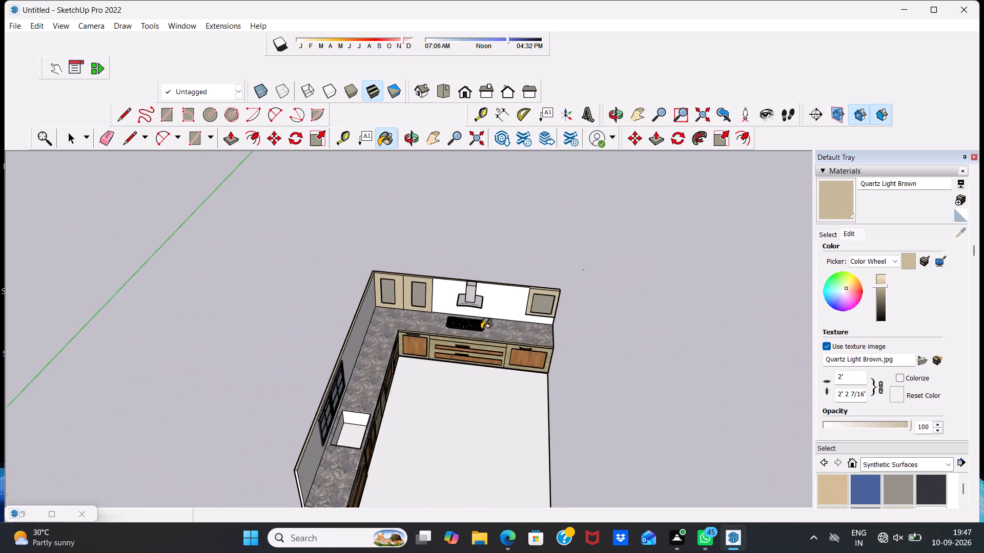
{"action": "scroll", "coordinate": [478, 332], "scroll_direction": "up", "scroll_amount": 7}
{"action": "key", "text": "space"}
{"action": "scroll", "coordinate": [465, 363], "scroll_direction": "down", "scroll_amount": 3}
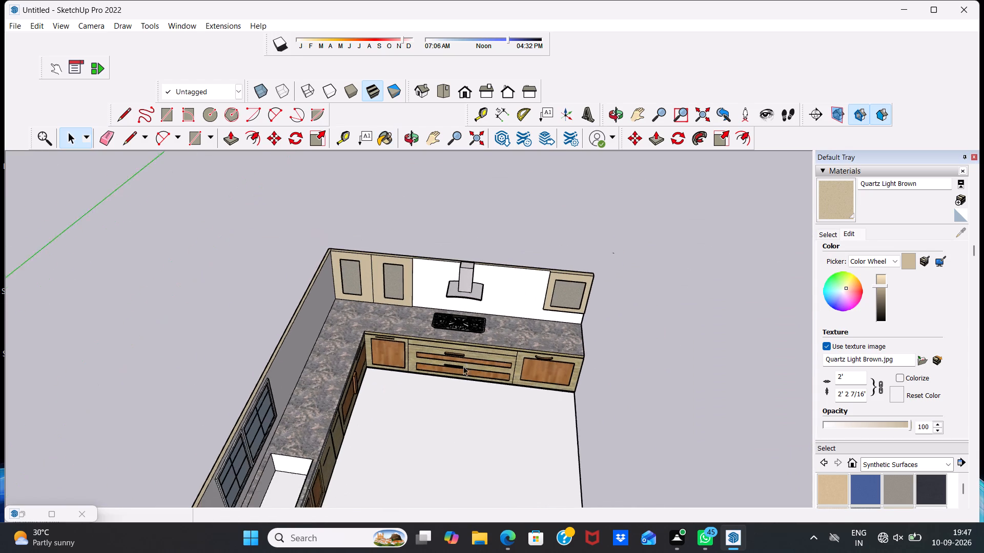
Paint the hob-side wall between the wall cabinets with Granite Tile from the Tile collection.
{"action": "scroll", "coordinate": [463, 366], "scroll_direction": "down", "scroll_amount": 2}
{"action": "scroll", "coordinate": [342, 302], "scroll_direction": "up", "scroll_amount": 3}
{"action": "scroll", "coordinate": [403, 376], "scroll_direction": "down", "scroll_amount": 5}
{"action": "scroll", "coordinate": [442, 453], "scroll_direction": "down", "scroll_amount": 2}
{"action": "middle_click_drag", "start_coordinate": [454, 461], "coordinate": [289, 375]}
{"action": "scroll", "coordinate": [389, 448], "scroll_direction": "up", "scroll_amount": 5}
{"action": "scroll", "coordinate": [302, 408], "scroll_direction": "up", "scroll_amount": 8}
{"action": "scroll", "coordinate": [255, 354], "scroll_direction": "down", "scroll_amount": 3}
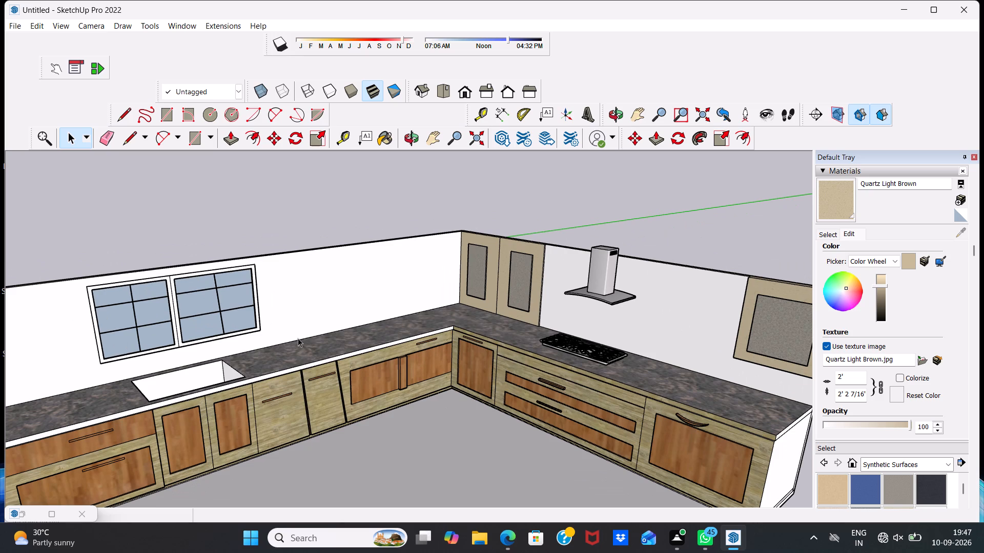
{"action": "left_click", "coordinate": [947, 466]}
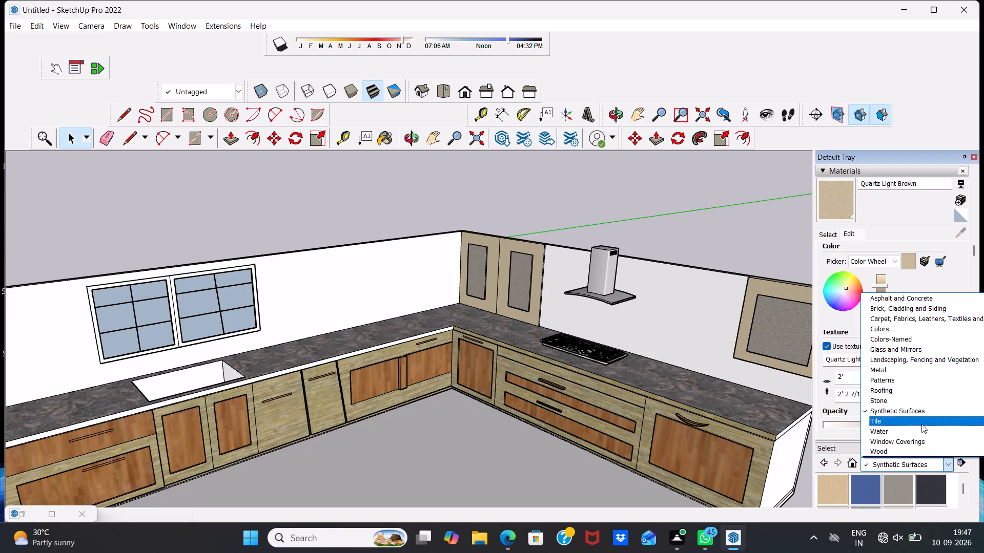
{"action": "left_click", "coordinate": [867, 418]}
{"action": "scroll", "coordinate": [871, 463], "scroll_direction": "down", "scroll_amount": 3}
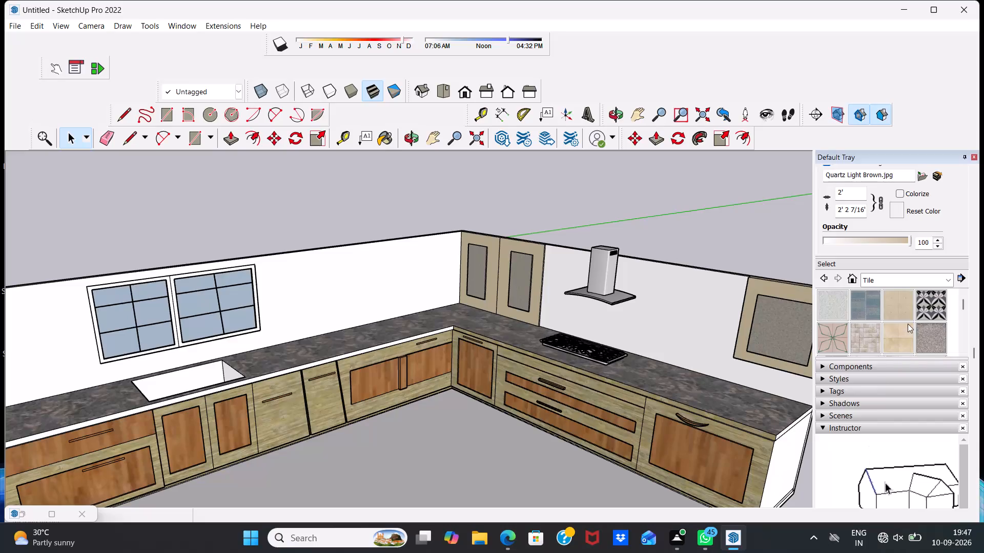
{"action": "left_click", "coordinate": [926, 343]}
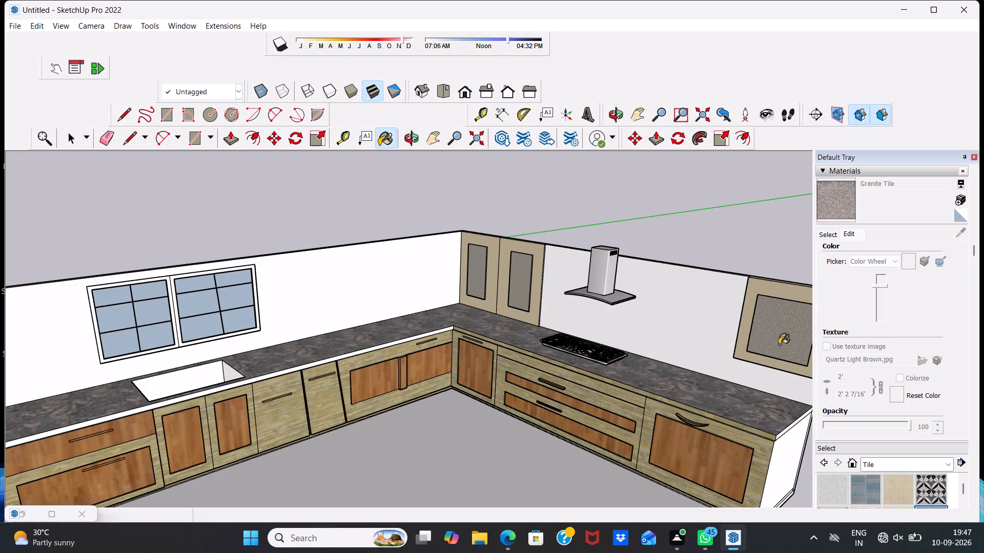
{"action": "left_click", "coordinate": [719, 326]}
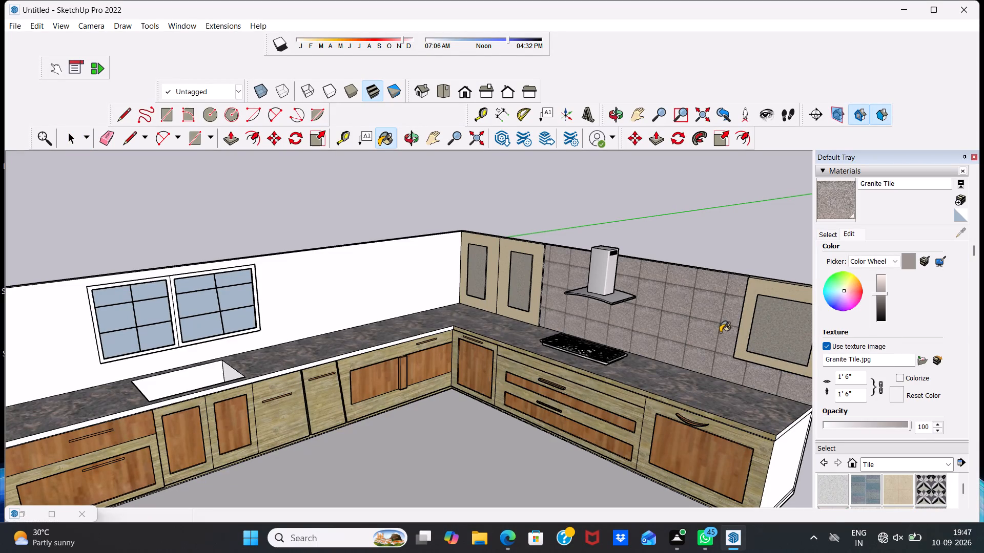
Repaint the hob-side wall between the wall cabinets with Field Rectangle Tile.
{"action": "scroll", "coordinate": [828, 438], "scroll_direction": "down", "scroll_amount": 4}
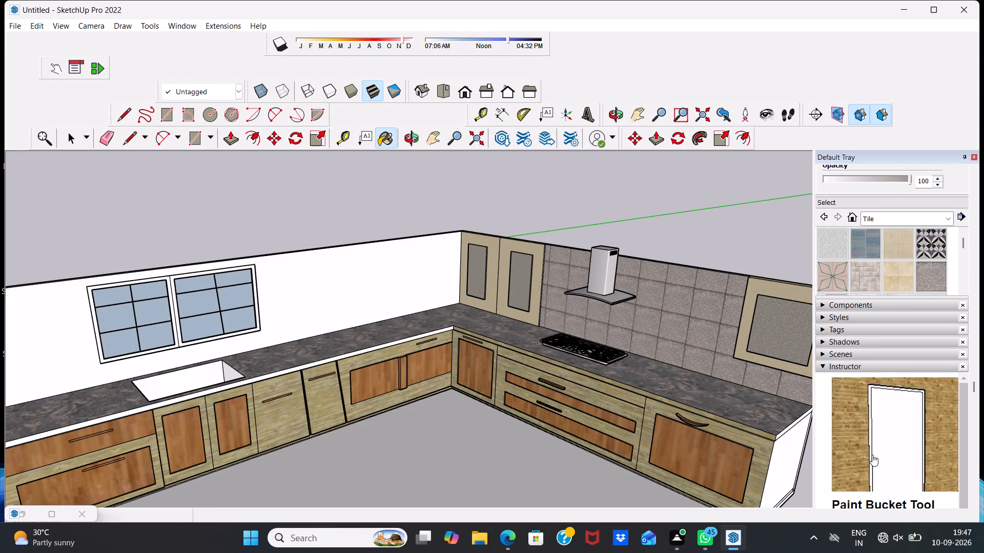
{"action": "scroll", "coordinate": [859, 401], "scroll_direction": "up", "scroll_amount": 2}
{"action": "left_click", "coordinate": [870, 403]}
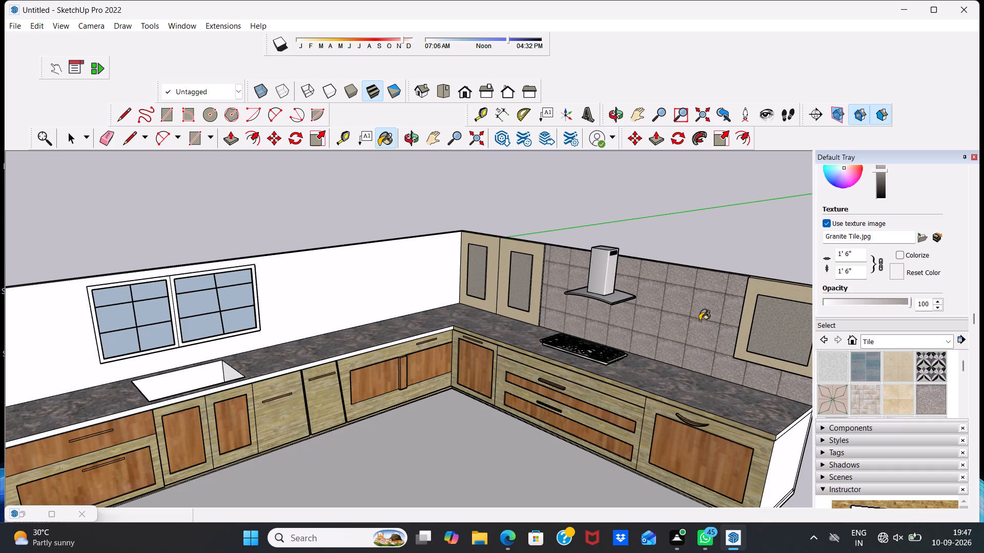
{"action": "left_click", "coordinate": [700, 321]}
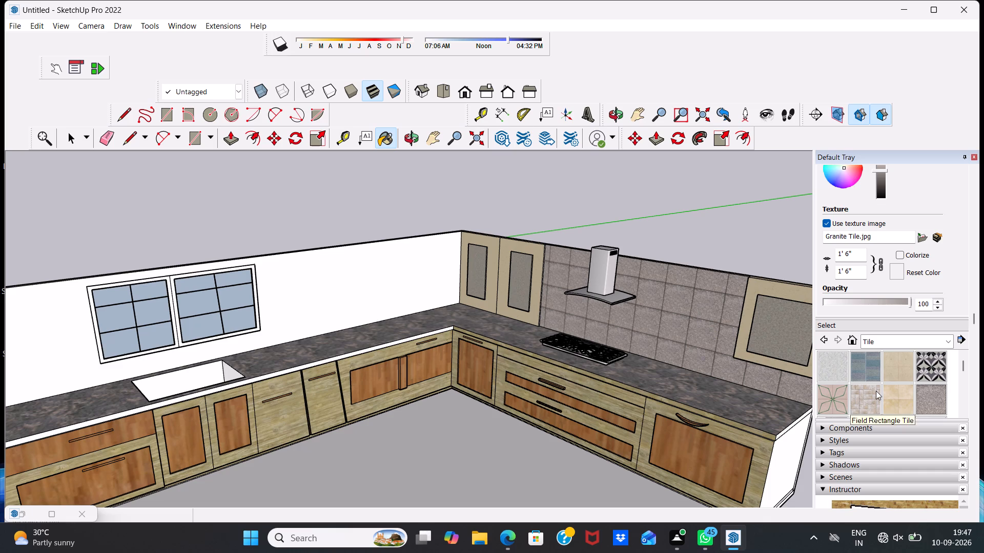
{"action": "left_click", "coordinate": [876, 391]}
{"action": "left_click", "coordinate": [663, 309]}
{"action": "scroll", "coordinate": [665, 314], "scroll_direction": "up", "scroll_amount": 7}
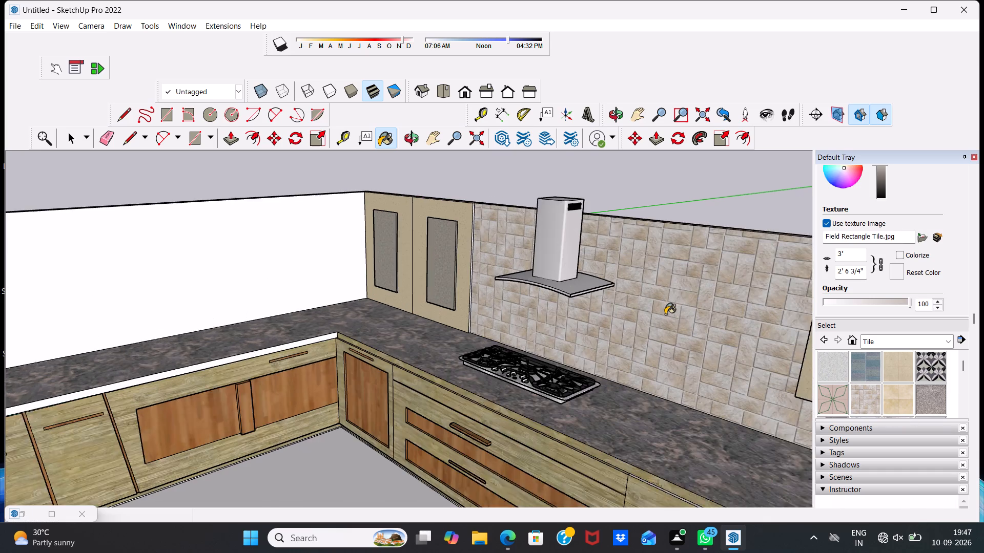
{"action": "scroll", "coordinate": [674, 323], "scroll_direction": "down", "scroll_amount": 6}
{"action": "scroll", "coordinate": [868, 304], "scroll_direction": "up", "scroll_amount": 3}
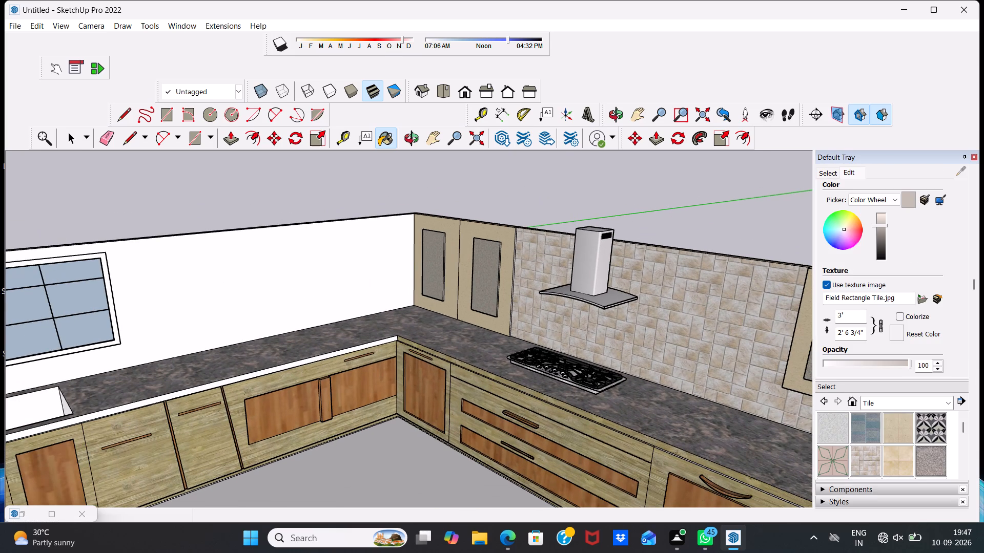
Repaint the hob-side wall between the wall cabinets with Marble Carrara Gold Floor Tile.
{"action": "scroll", "coordinate": [916, 421], "scroll_direction": "up", "scroll_amount": 2}
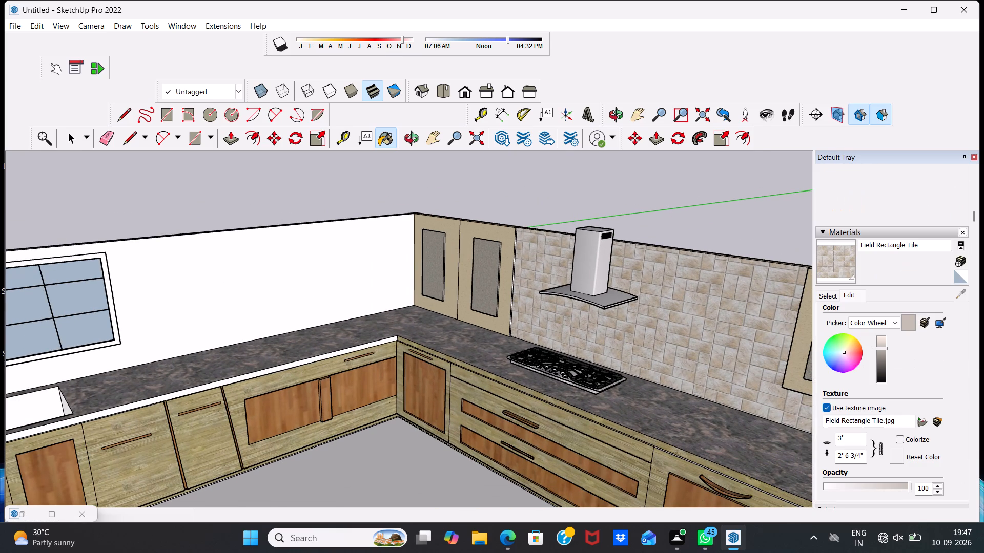
{"action": "scroll", "coordinate": [838, 351], "scroll_direction": "up", "scroll_amount": 3}
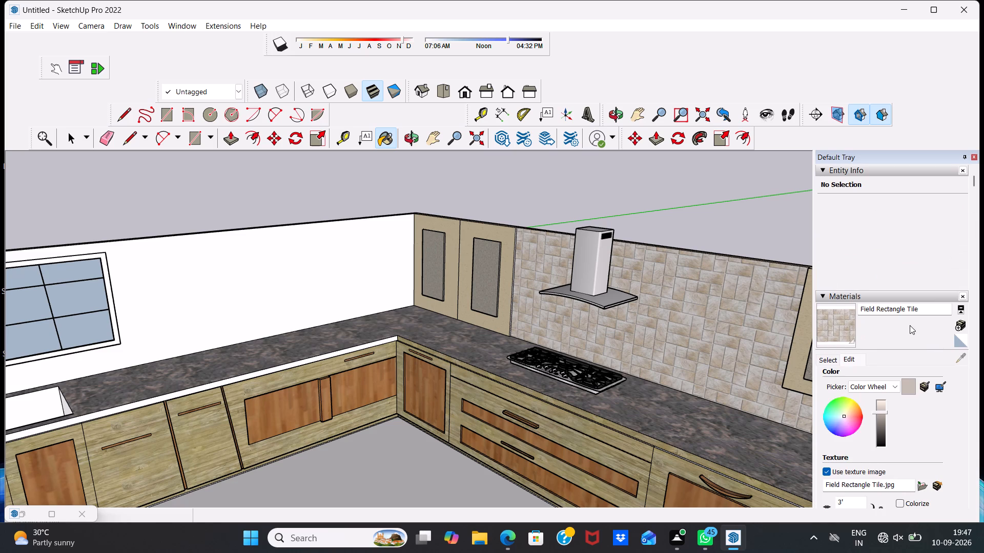
{"action": "scroll", "coordinate": [910, 325], "scroll_direction": "up", "scroll_amount": 14}
{"action": "scroll", "coordinate": [939, 347], "scroll_direction": "down", "scroll_amount": 2}
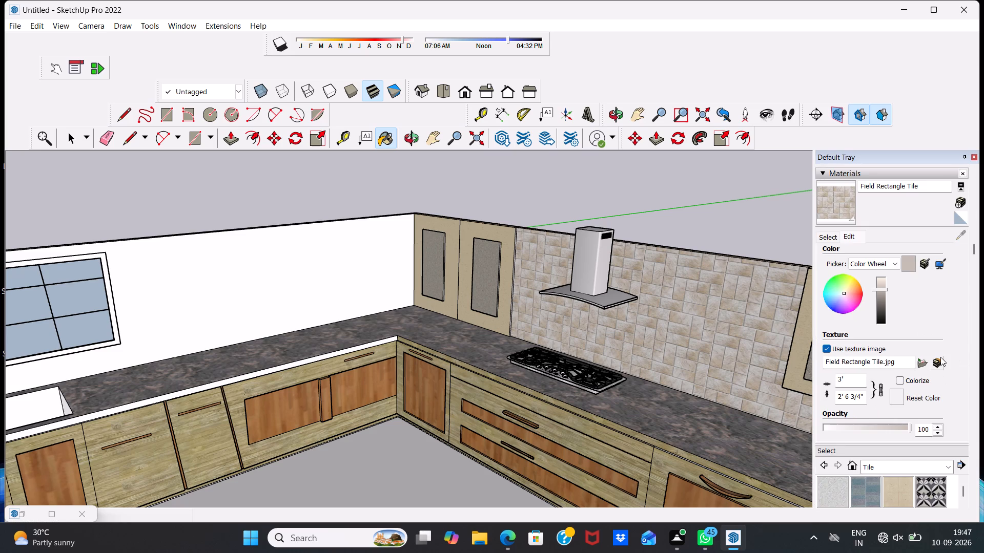
{"action": "scroll", "coordinate": [940, 357], "scroll_direction": "down", "scroll_amount": 3}
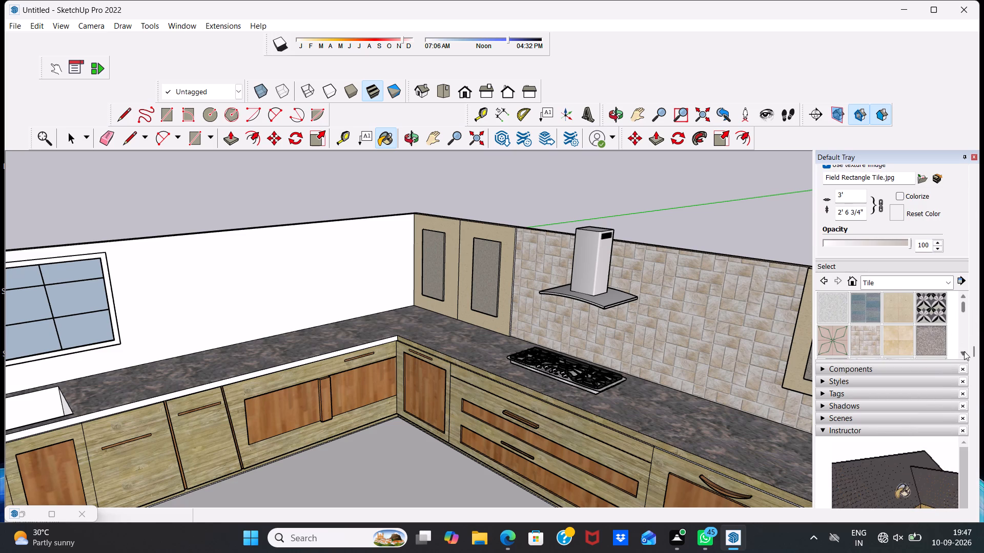
{"action": "double_click", "coordinate": [964, 351]}
{"action": "left_click", "coordinate": [964, 351]}
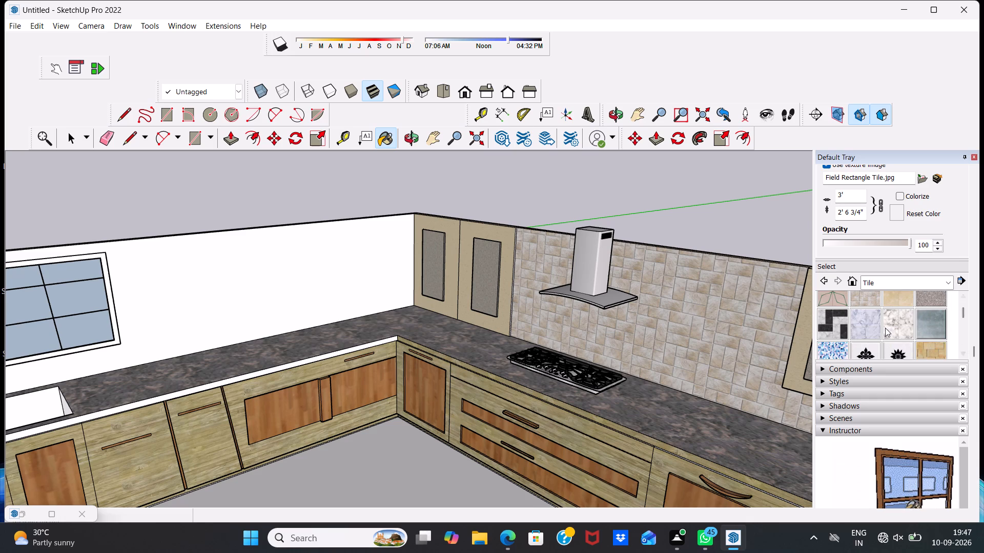
{"action": "left_click", "coordinate": [892, 323]}
{"action": "left_click", "coordinate": [719, 318]}
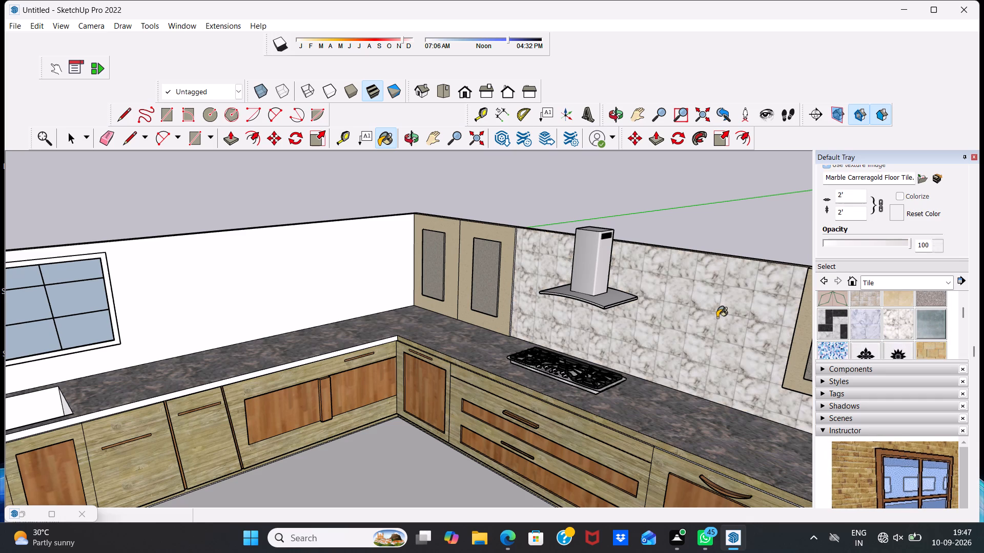
Paint the inner face of the window-side wall with Marble Carrara Gold Floor Tile.
{"action": "scroll", "coordinate": [717, 317], "scroll_direction": "down", "scroll_amount": 5}
{"action": "scroll", "coordinate": [553, 286], "scroll_direction": "up", "scroll_amount": 1}
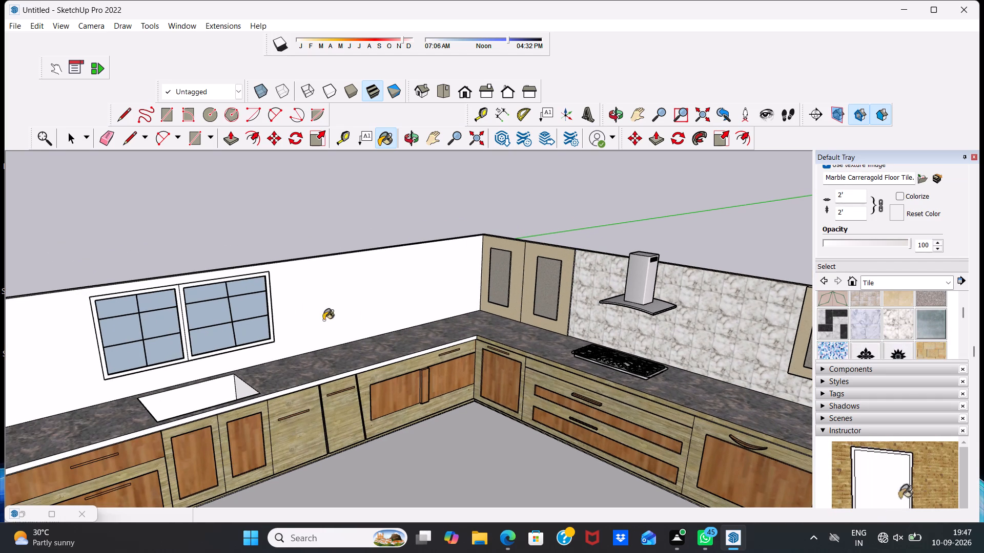
{"action": "left_click", "coordinate": [316, 279]}
Paint the narrow vertical end edge of the window-side wall, at its open end, with Marble Carrara Gold Floor Tile.
{"action": "scroll", "coordinate": [316, 275], "scroll_direction": "down", "scroll_amount": 6}
{"action": "scroll", "coordinate": [321, 243], "scroll_direction": "up", "scroll_amount": 1}
{"action": "scroll", "coordinate": [330, 261], "scroll_direction": "down", "scroll_amount": 4}
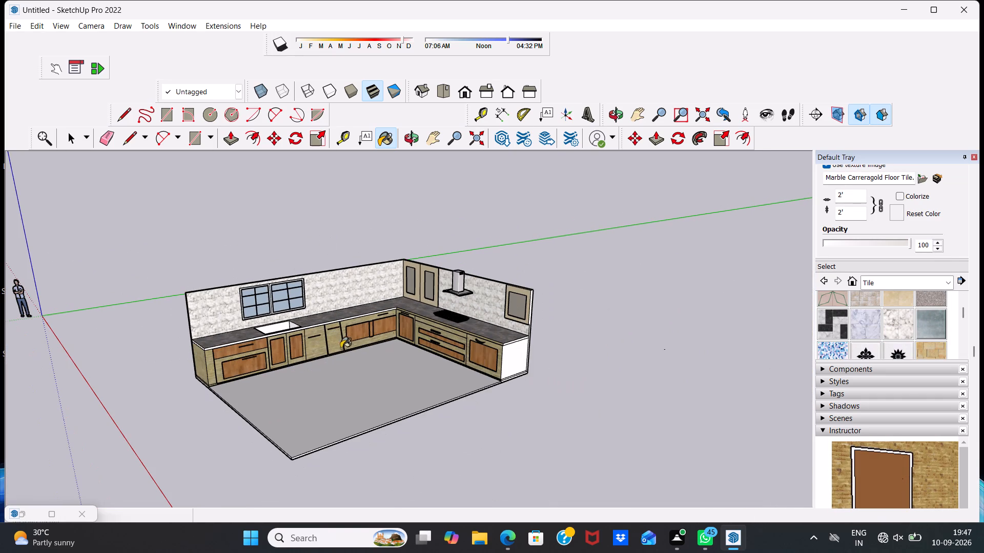
{"action": "middle_click_drag", "start_coordinate": [333, 351], "coordinate": [466, 474]}
{"action": "scroll", "coordinate": [419, 411], "scroll_direction": "up", "scroll_amount": 3}
{"action": "scroll", "coordinate": [402, 374], "scroll_direction": "down", "scroll_amount": 4}
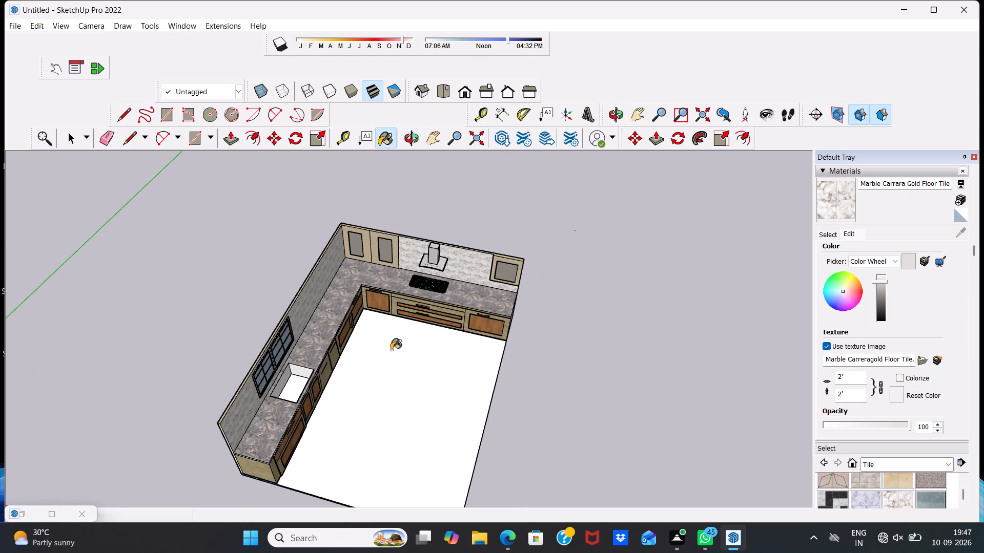
{"action": "scroll", "coordinate": [391, 350], "scroll_direction": "down", "scroll_amount": 1}
{"action": "scroll", "coordinate": [385, 401], "scroll_direction": "up", "scroll_amount": 12}
{"action": "scroll", "coordinate": [384, 406], "scroll_direction": "down", "scroll_amount": 7}
{"action": "scroll", "coordinate": [432, 288], "scroll_direction": "up", "scroll_amount": 1}
{"action": "scroll", "coordinate": [435, 276], "scroll_direction": "down", "scroll_amount": 5}
{"action": "scroll", "coordinate": [92, 412], "scroll_direction": "up", "scroll_amount": 6}
{"action": "scroll", "coordinate": [250, 424], "scroll_direction": "up", "scroll_amount": 4}
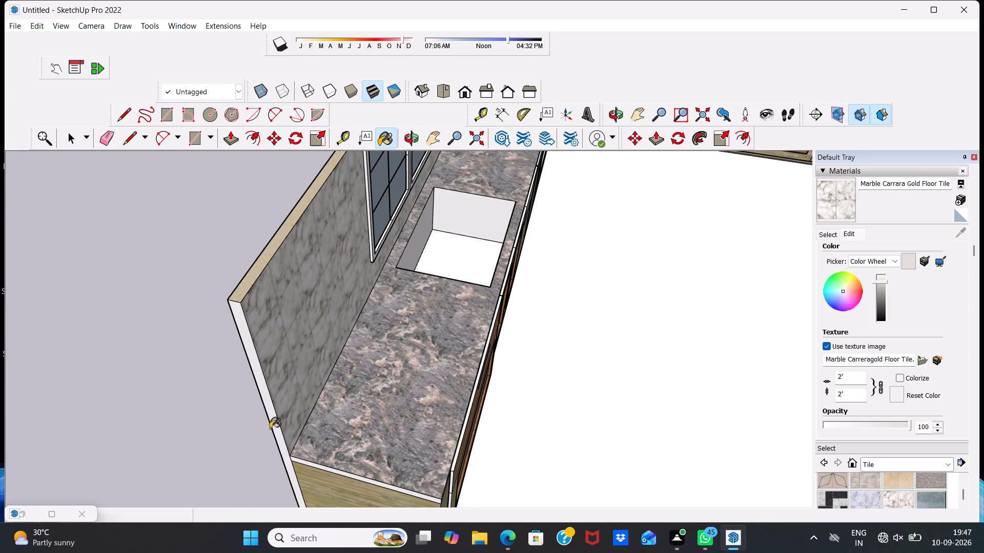
{"action": "left_click", "coordinate": [272, 412]}
Paint the exposed end side of the hob-side base cabinets with Marble Carrara Gold Floor Tile.
{"action": "scroll", "coordinate": [379, 361], "scroll_direction": "down", "scroll_amount": 5}
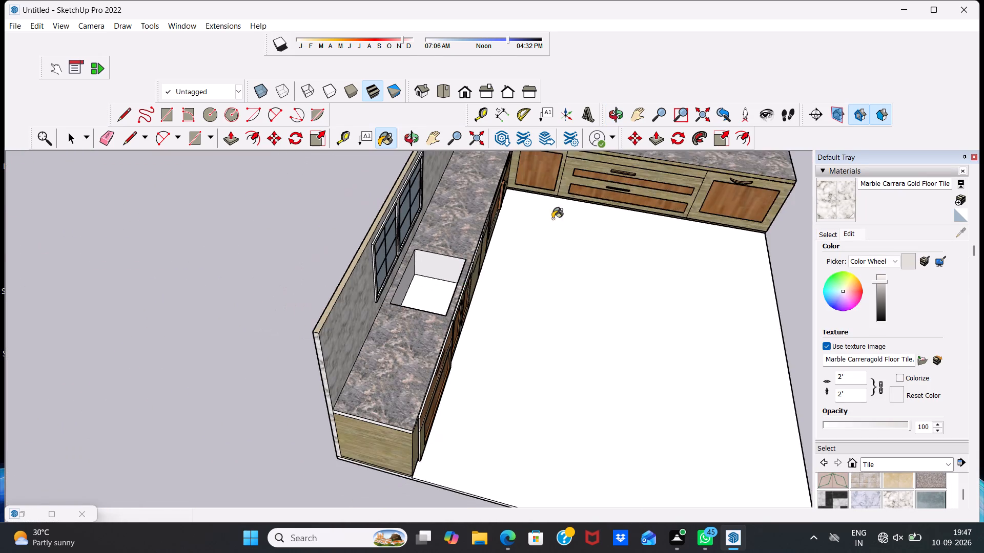
{"action": "scroll", "coordinate": [552, 219], "scroll_direction": "down", "scroll_amount": 4}
{"action": "middle_click_drag", "start_coordinate": [598, 284], "coordinate": [476, 332]}
{"action": "scroll", "coordinate": [775, 344], "scroll_direction": "down", "scroll_amount": 5}
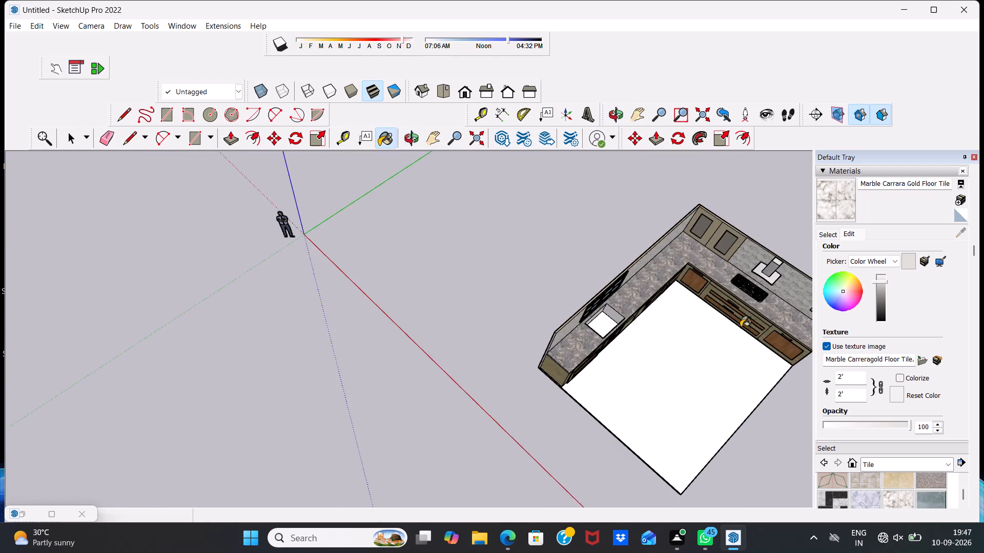
{"action": "scroll", "coordinate": [741, 327], "scroll_direction": "down", "scroll_amount": 4}
{"action": "scroll", "coordinate": [775, 380], "scroll_direction": "up", "scroll_amount": 9}
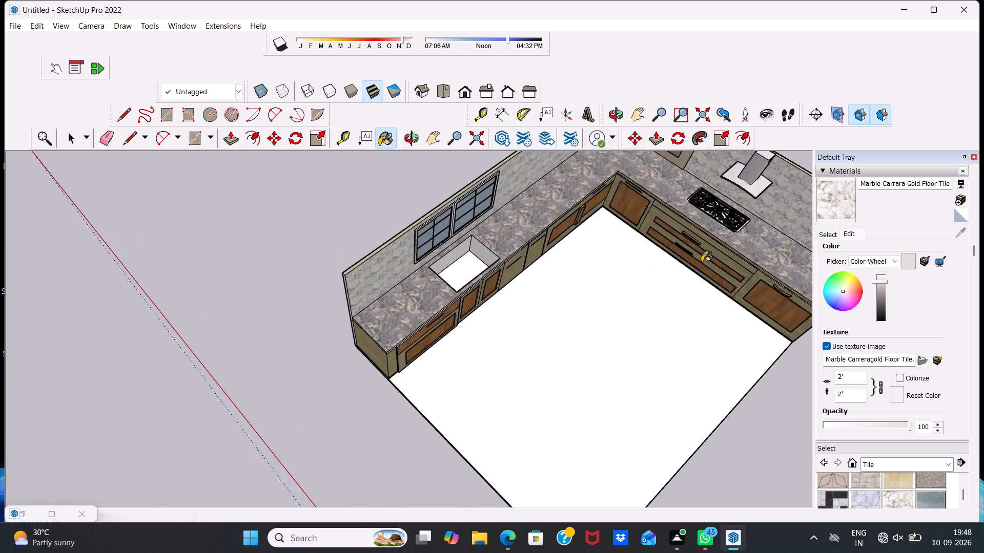
{"action": "scroll", "coordinate": [698, 258], "scroll_direction": "down", "scroll_amount": 11}
{"action": "scroll", "coordinate": [785, 315], "scroll_direction": "up", "scroll_amount": 13}
{"action": "scroll", "coordinate": [762, 285], "scroll_direction": "up", "scroll_amount": 10}
{"action": "left_click", "coordinate": [671, 240]}
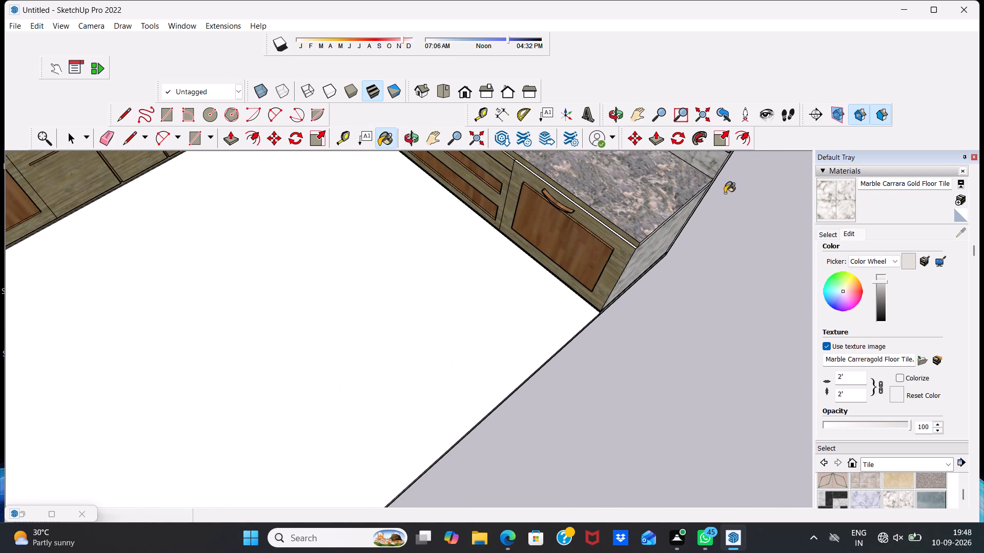
Paint the white front edge strip of the worktop above the hob-side base cabinets with Marble Carrara Gold Floor Tile.
{"action": "scroll", "coordinate": [720, 193], "scroll_direction": "down", "scroll_amount": 1}
{"action": "scroll", "coordinate": [715, 190], "scroll_direction": "up", "scroll_amount": 6}
{"action": "scroll", "coordinate": [715, 190], "scroll_direction": "down", "scroll_amount": 5}
{"action": "scroll", "coordinate": [611, 237], "scroll_direction": "up", "scroll_amount": 7}
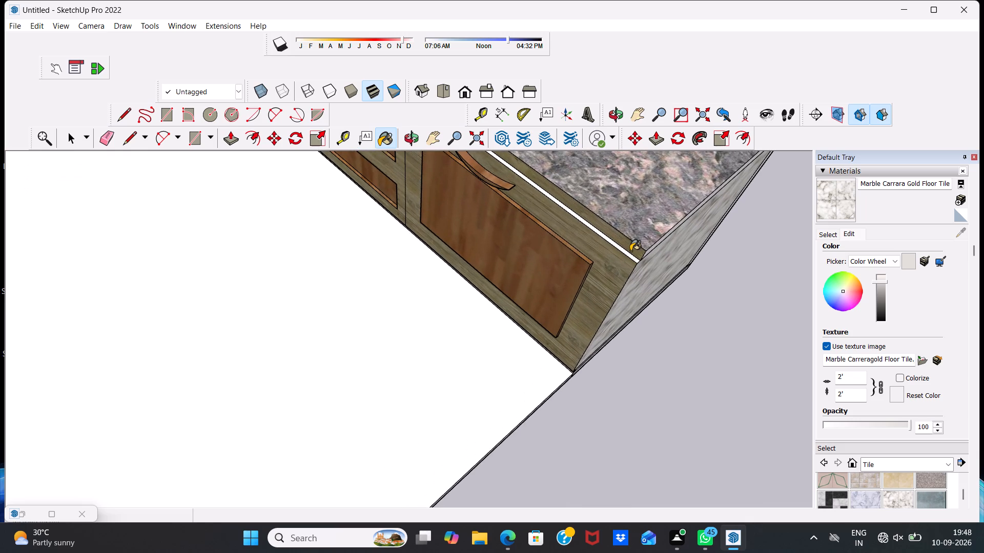
{"action": "left_click", "coordinate": [628, 253]}
{"action": "scroll", "coordinate": [637, 257], "scroll_direction": "down", "scroll_amount": 8}
{"action": "scroll", "coordinate": [686, 234], "scroll_direction": "up", "scroll_amount": 1}
{"action": "scroll", "coordinate": [679, 238], "scroll_direction": "down", "scroll_amount": 7}
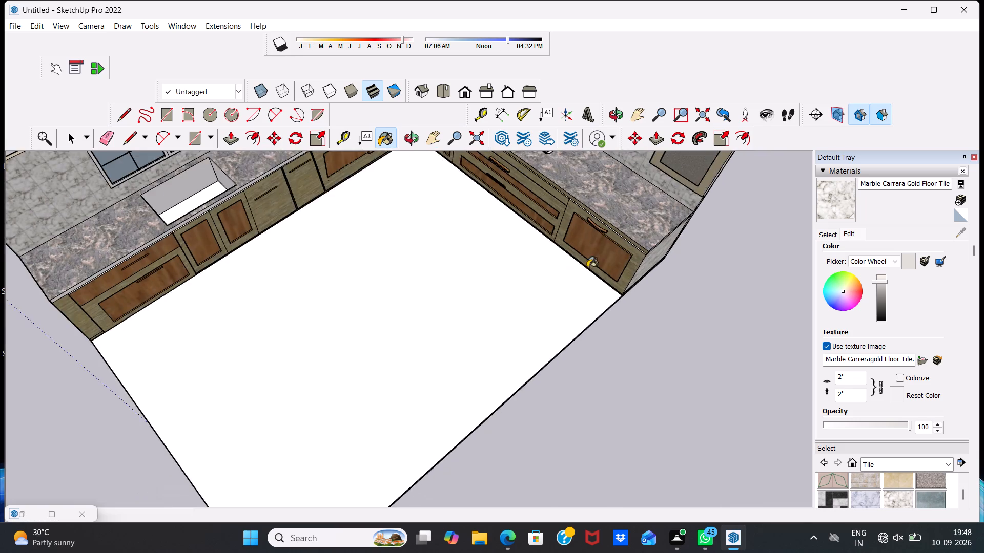
Examine the kitchen from several angles to check the applied finishes and find surfaces still without material.
{"action": "scroll", "coordinate": [436, 301], "scroll_direction": "down", "scroll_amount": 4}
{"action": "scroll", "coordinate": [344, 361], "scroll_direction": "up", "scroll_amount": 6}
{"action": "scroll", "coordinate": [341, 334], "scroll_direction": "down", "scroll_amount": 8}
{"action": "scroll", "coordinate": [374, 249], "scroll_direction": "up", "scroll_amount": 1}
{"action": "scroll", "coordinate": [374, 249], "scroll_direction": "down", "scroll_amount": 5}
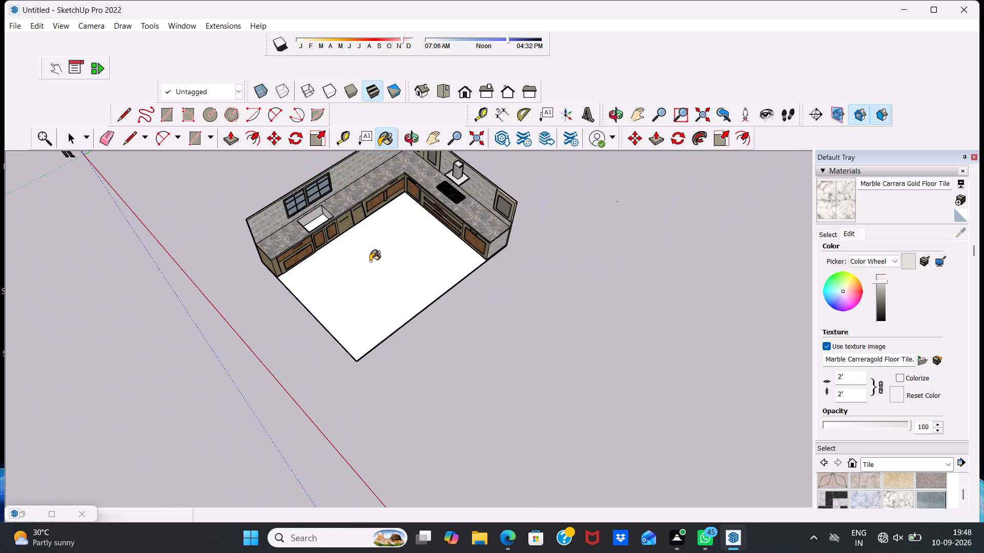
{"action": "scroll", "coordinate": [370, 261], "scroll_direction": "down", "scroll_amount": 3}
{"action": "middle_click_drag", "start_coordinate": [359, 276], "coordinate": [515, 177]}
{"action": "scroll", "coordinate": [244, 300], "scroll_direction": "up", "scroll_amount": 2}
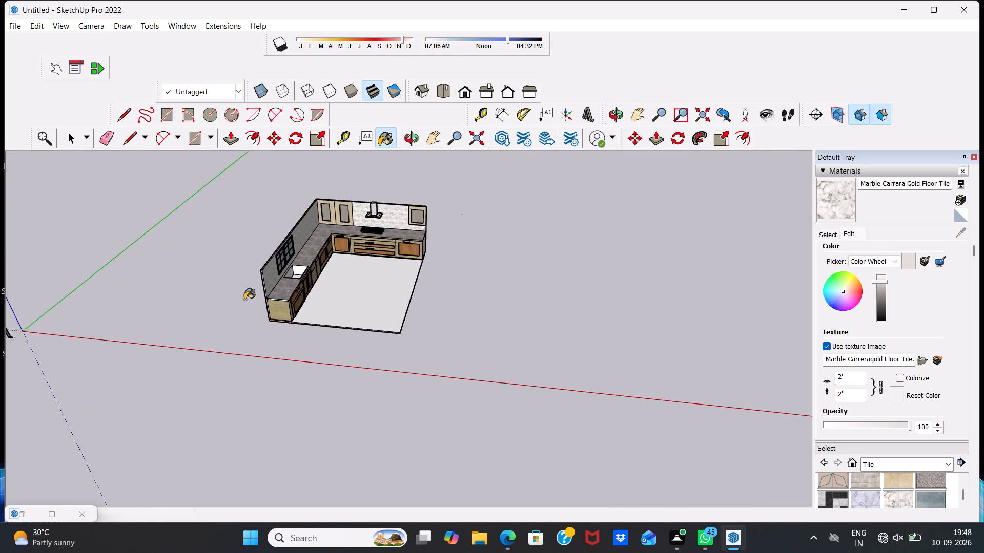
{"action": "scroll", "coordinate": [244, 300], "scroll_direction": "up", "scroll_amount": 3}
{"action": "scroll", "coordinate": [379, 245], "scroll_direction": "up", "scroll_amount": 11}
{"action": "scroll", "coordinate": [379, 245], "scroll_direction": "down", "scroll_amount": 6}
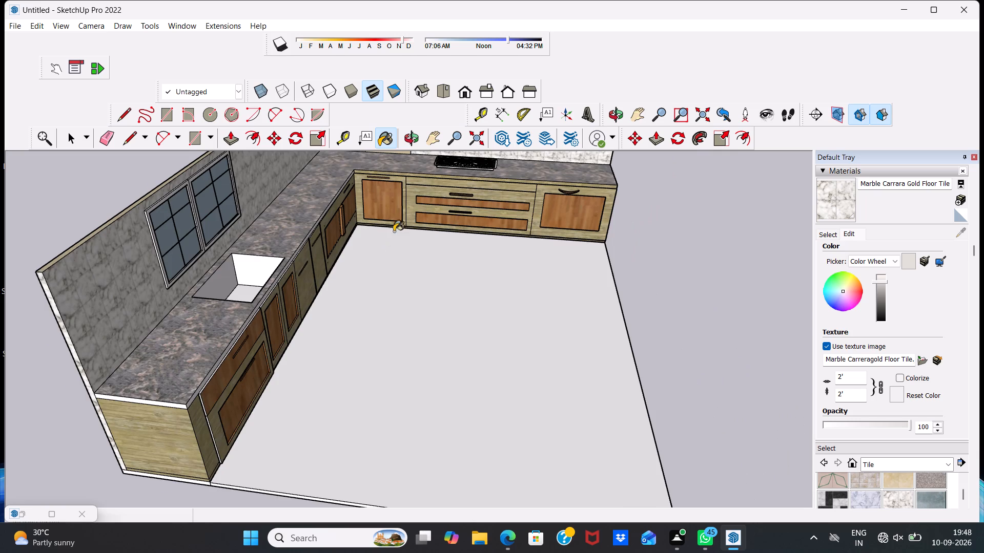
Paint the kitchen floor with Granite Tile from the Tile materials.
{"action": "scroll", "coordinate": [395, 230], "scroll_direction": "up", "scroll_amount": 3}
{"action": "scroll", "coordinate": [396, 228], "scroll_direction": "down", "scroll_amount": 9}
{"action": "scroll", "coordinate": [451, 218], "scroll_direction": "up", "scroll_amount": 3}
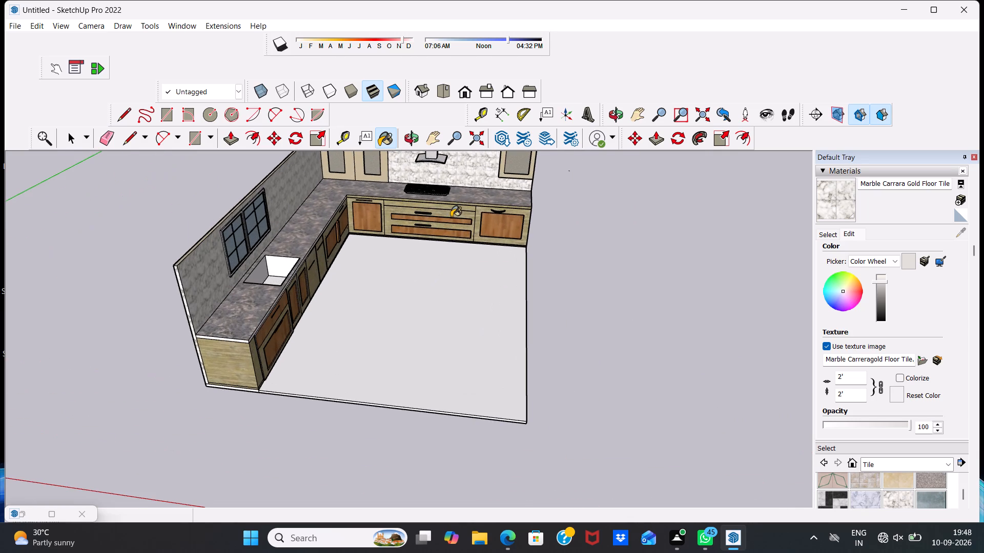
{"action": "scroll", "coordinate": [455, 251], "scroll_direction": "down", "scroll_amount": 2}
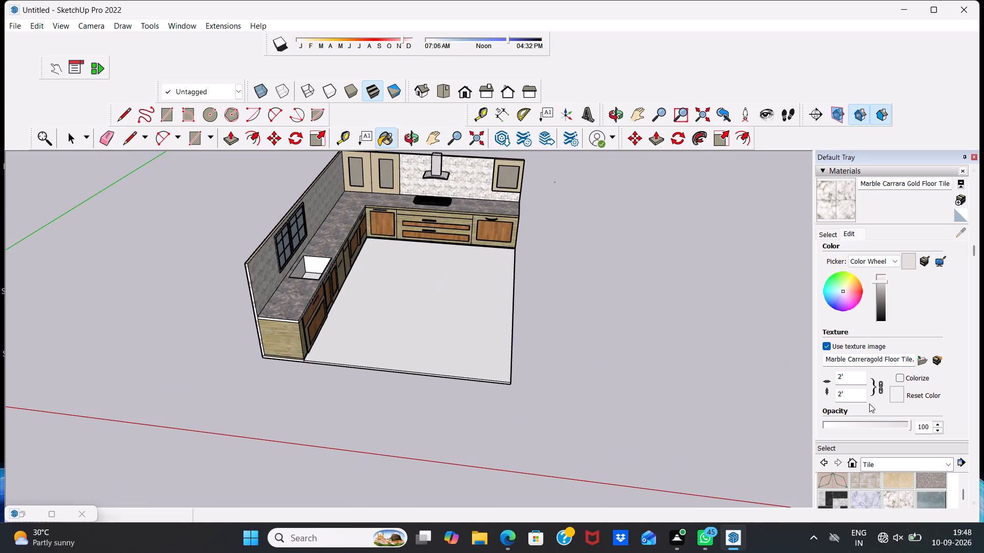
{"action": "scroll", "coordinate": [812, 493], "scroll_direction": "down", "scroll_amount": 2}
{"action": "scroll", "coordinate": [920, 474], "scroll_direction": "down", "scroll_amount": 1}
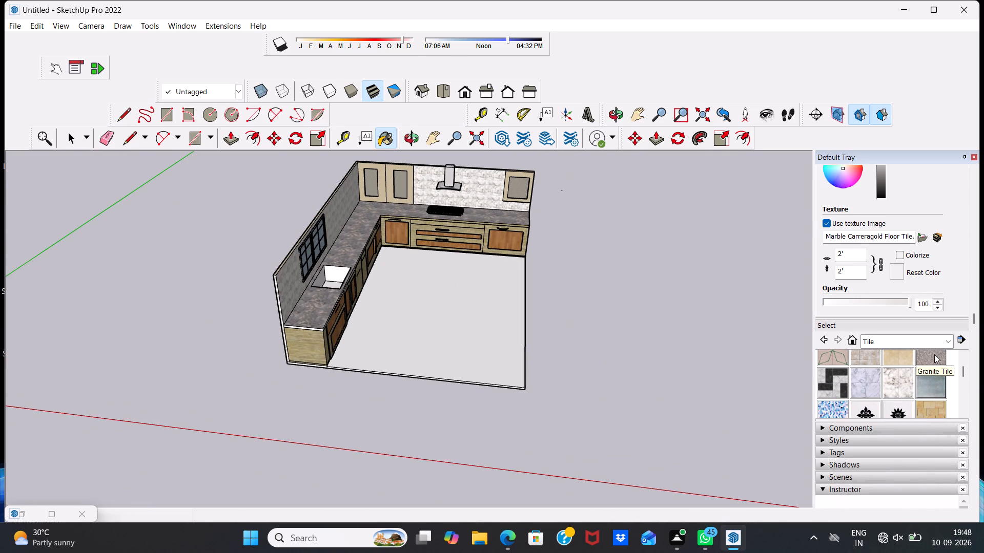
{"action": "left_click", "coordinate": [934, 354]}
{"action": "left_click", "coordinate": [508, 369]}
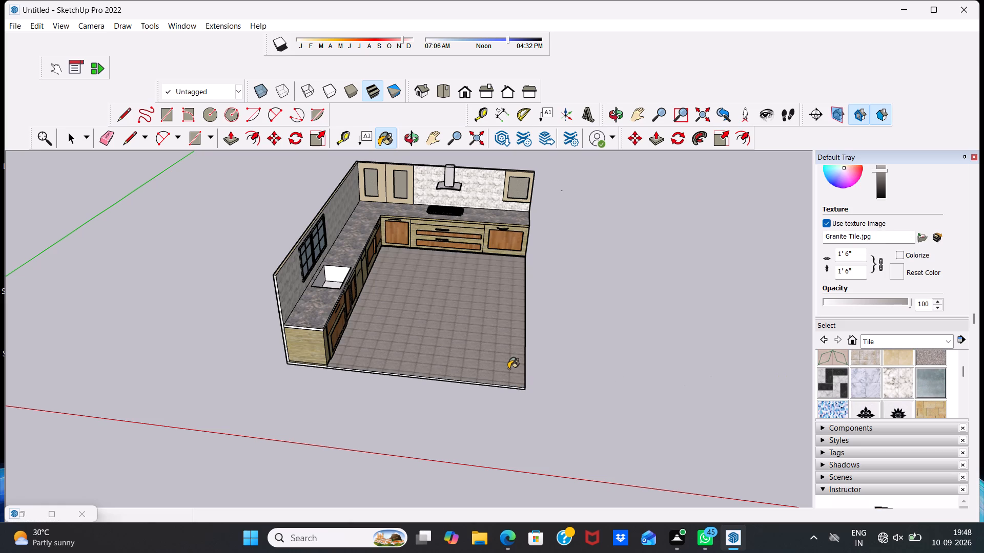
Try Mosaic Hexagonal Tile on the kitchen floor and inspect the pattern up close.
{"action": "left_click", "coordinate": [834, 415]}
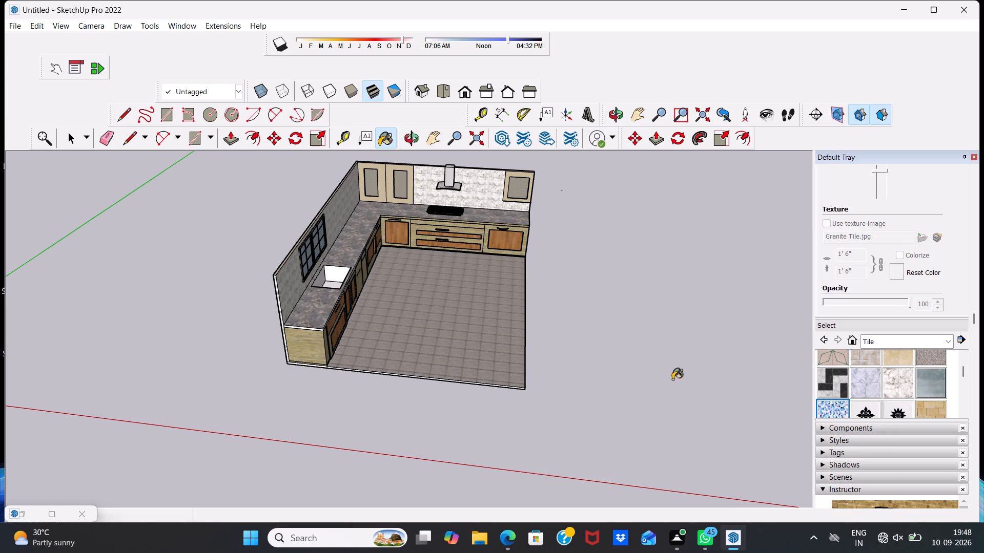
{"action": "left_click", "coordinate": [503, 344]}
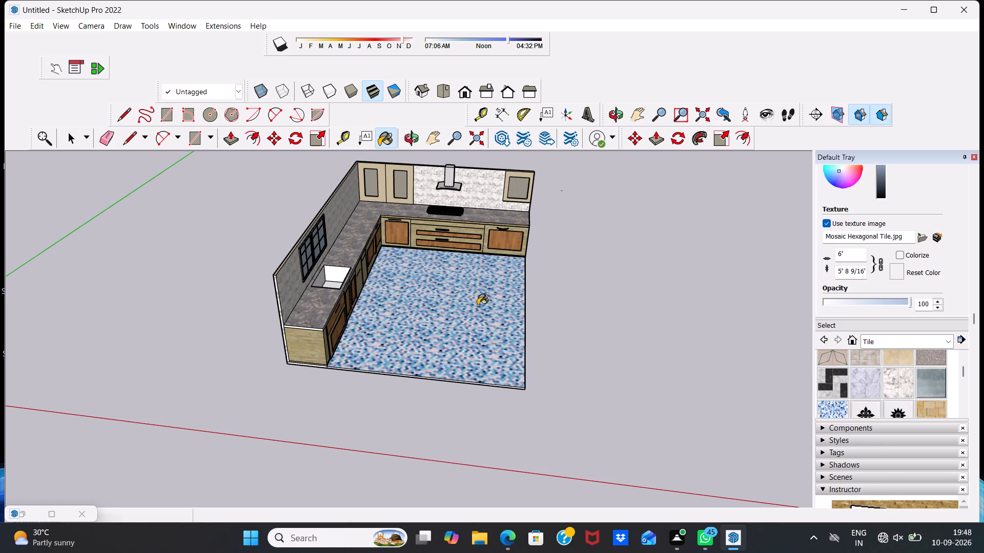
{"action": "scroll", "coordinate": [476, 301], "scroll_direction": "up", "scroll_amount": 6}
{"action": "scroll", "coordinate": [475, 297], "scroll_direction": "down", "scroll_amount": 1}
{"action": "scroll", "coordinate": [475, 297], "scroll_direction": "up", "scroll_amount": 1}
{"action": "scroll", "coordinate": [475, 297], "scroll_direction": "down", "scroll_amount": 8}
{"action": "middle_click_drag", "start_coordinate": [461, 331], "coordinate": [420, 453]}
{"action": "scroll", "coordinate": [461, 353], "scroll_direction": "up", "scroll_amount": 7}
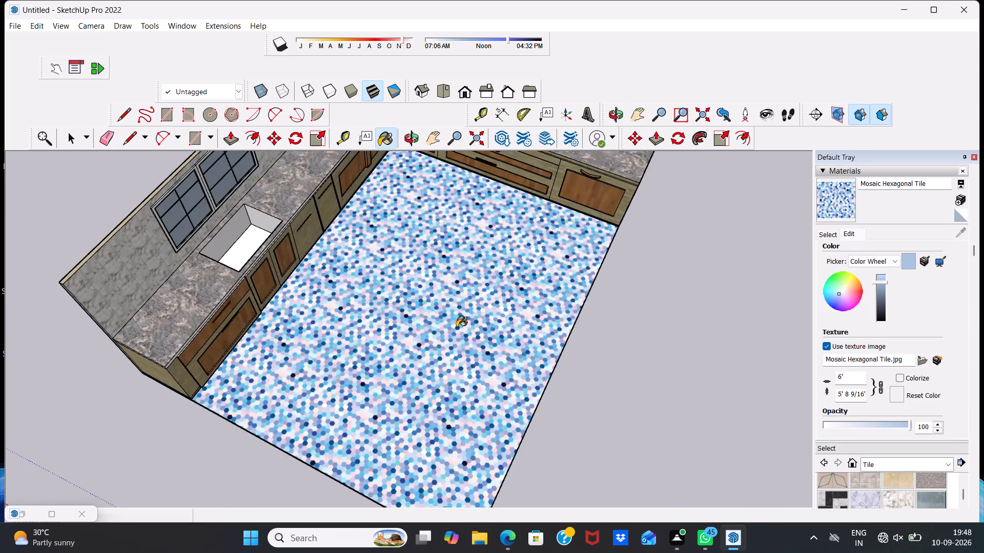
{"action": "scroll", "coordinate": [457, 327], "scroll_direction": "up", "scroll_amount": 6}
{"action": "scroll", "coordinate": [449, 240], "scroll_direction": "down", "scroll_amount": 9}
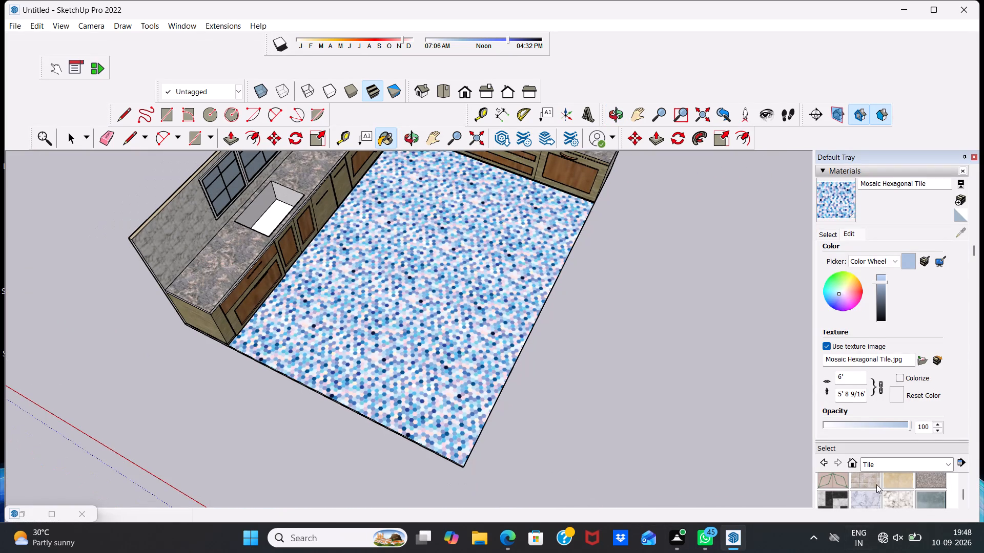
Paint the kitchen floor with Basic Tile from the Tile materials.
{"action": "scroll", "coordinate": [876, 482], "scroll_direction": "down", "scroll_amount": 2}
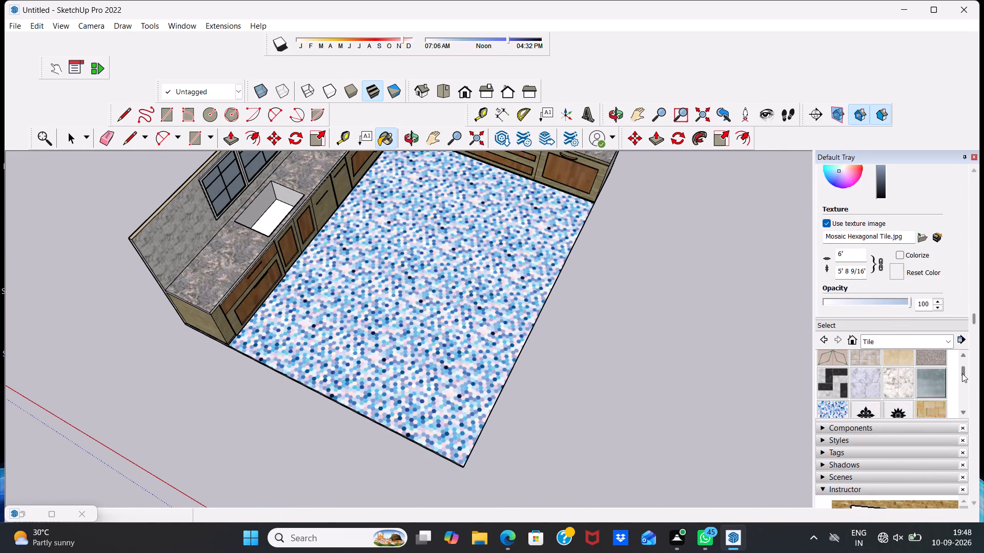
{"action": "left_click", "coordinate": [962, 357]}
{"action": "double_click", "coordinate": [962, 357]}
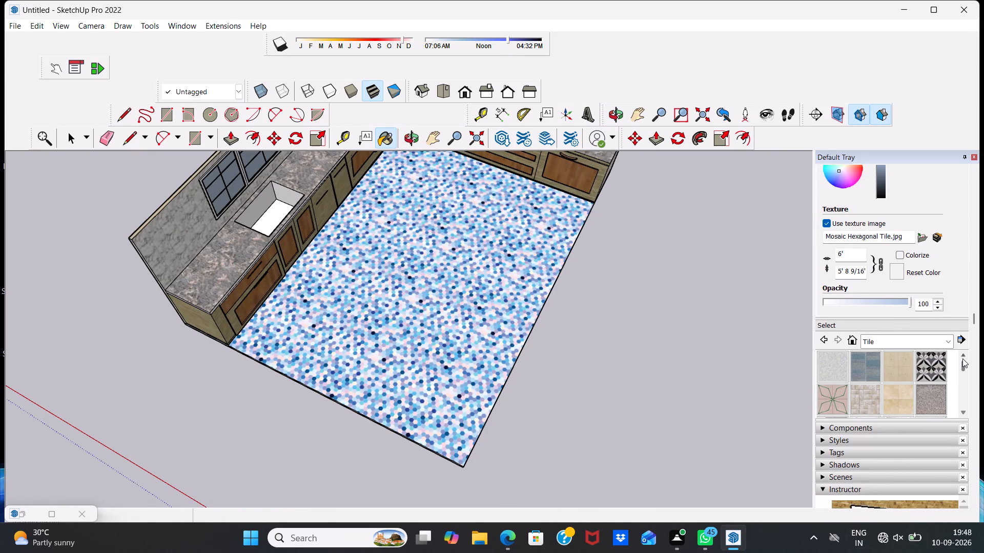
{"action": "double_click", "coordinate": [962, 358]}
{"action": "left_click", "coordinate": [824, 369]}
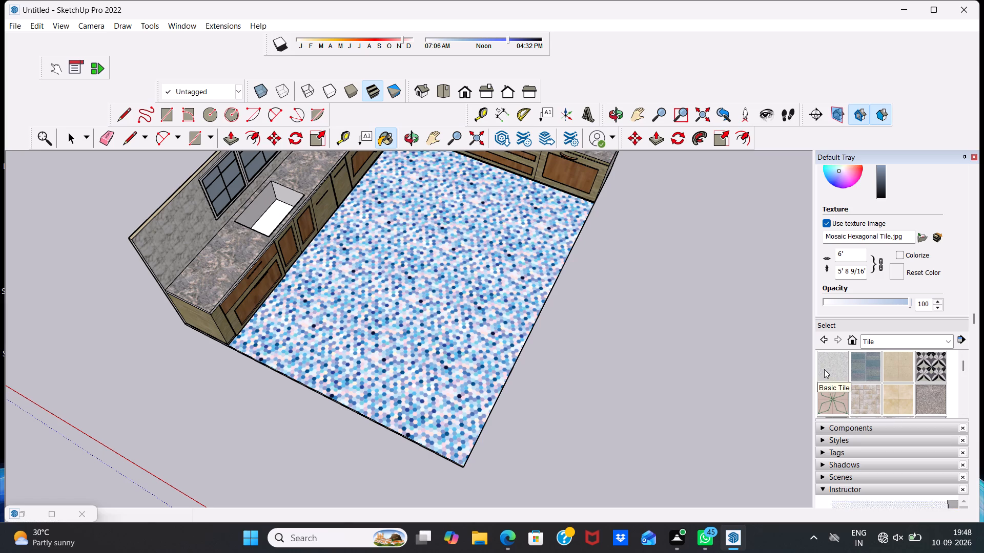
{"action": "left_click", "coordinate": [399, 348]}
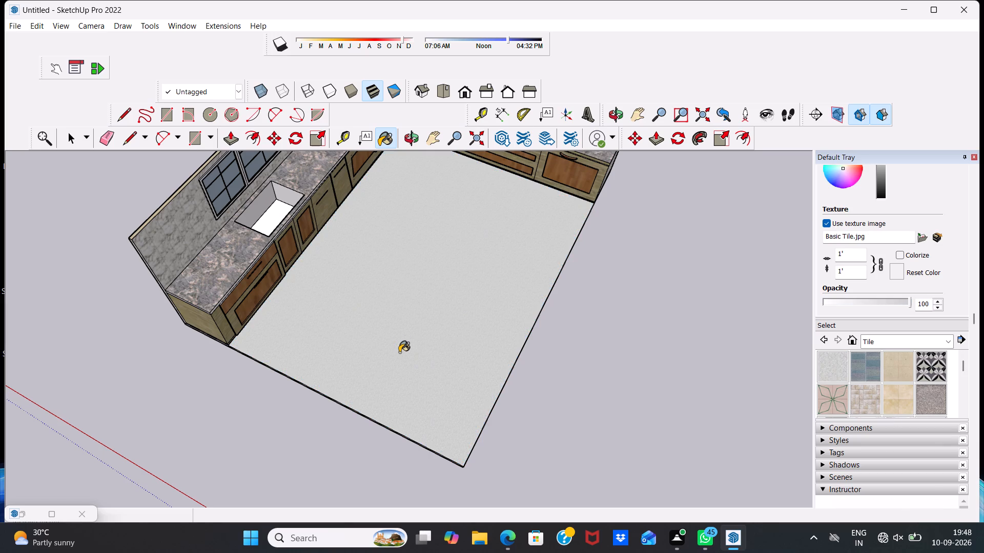
Paint the kitchen floor with Field Rectangle Tile and leave the Paint Bucket tool.
{"action": "scroll", "coordinate": [409, 362], "scroll_direction": "down", "scroll_amount": 2}
{"action": "left_click", "coordinate": [874, 402]}
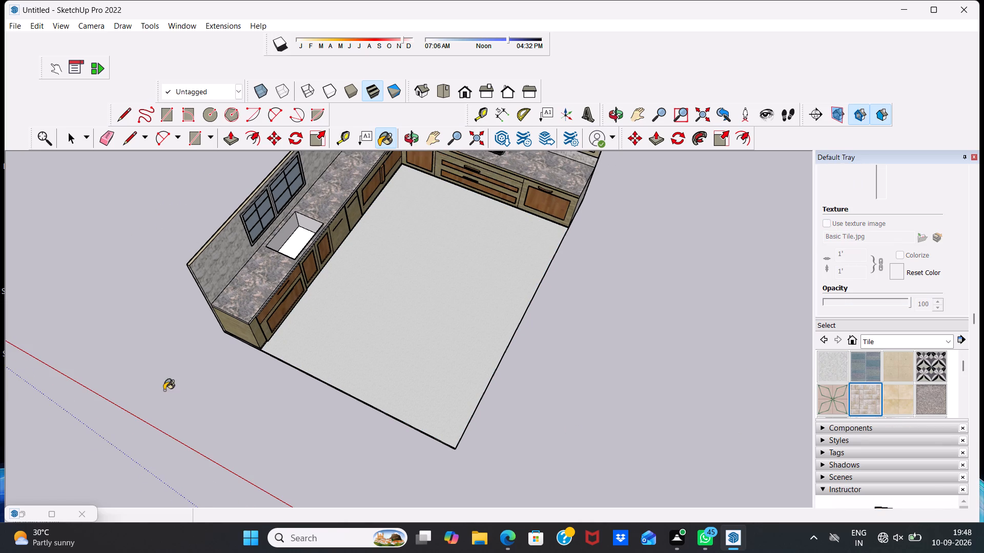
{"action": "left_click", "coordinate": [429, 316]}
{"action": "scroll", "coordinate": [428, 341], "scroll_direction": "up", "scroll_amount": 5}
{"action": "scroll", "coordinate": [419, 343], "scroll_direction": "down", "scroll_amount": 2}
{"action": "scroll", "coordinate": [418, 343], "scroll_direction": "up", "scroll_amount": 3}
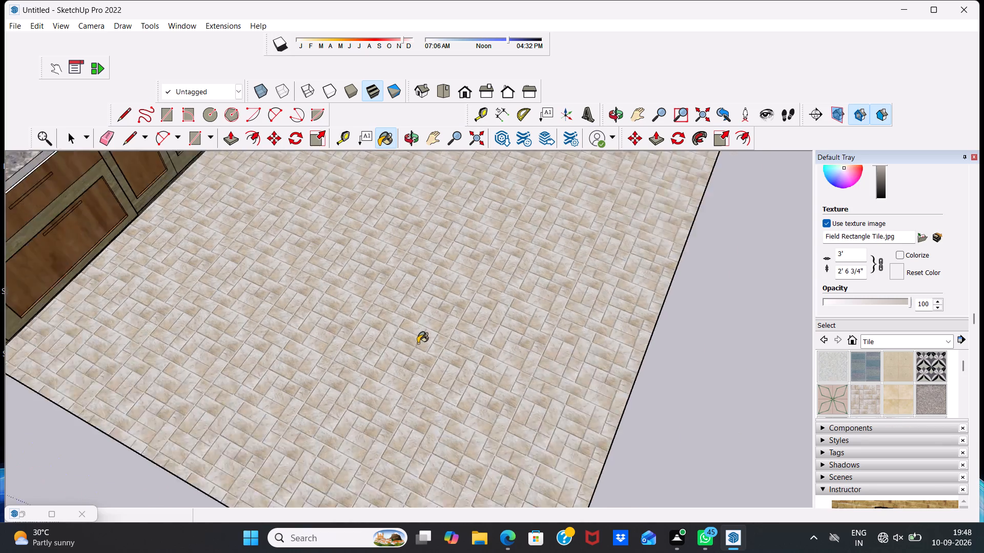
{"action": "scroll", "coordinate": [418, 343], "scroll_direction": "up", "scroll_amount": 20}
{"action": "scroll", "coordinate": [403, 320], "scroll_direction": "down", "scroll_amount": 20}
{"action": "scroll", "coordinate": [403, 320], "scroll_direction": "down", "scroll_amount": 6}
{"action": "scroll", "coordinate": [292, 321], "scroll_direction": "up", "scroll_amount": 2}
{"action": "key", "text": "space"}
{"action": "scroll", "coordinate": [285, 323], "scroll_direction": "down", "scroll_amount": 6}
{"action": "key", "text": "space"}
Examine the kitchen from above and from the corner to judge the floor tile against the cabinets, worktop and walls.
{"action": "scroll", "coordinate": [265, 336], "scroll_direction": "up", "scroll_amount": 2}
{"action": "scroll", "coordinate": [265, 336], "scroll_direction": "down", "scroll_amount": 6}
{"action": "scroll", "coordinate": [271, 335], "scroll_direction": "up", "scroll_amount": 1}
{"action": "scroll", "coordinate": [303, 174], "scroll_direction": "up", "scroll_amount": 5}
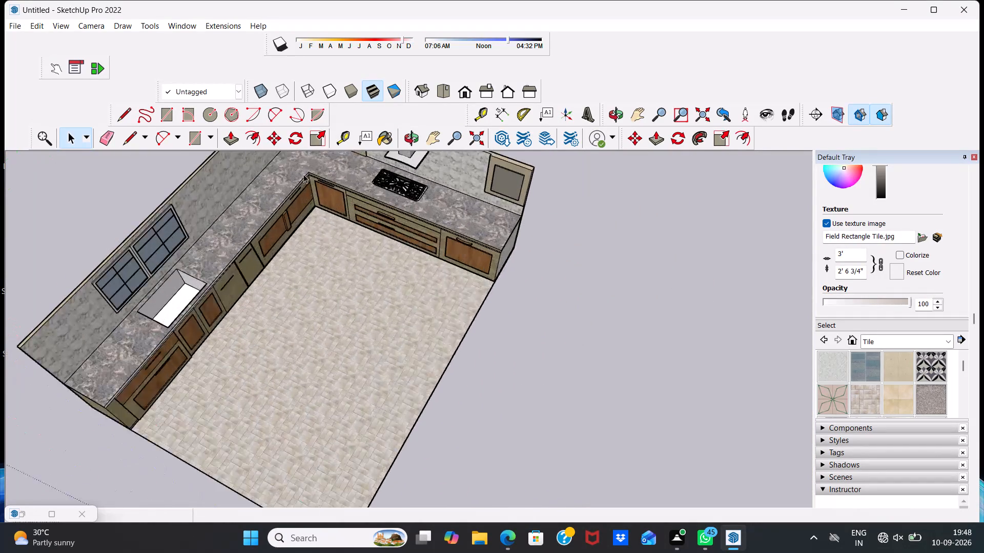
{"action": "middle_click_drag", "start_coordinate": [303, 174], "coordinate": [231, 271]}
{"action": "scroll", "coordinate": [303, 174], "scroll_direction": "down", "scroll_amount": 1}
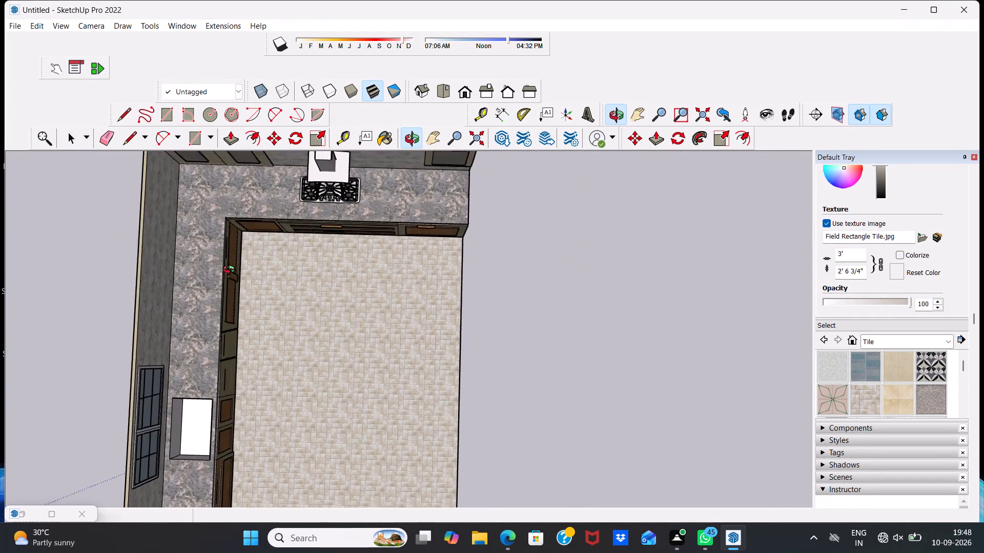
{"action": "middle_click_drag", "start_coordinate": [231, 271], "coordinate": [252, 138]}
{"action": "scroll", "coordinate": [183, 413], "scroll_direction": "down", "scroll_amount": 6}
{"action": "middle_click_drag", "start_coordinate": [195, 435], "coordinate": [189, 435]}
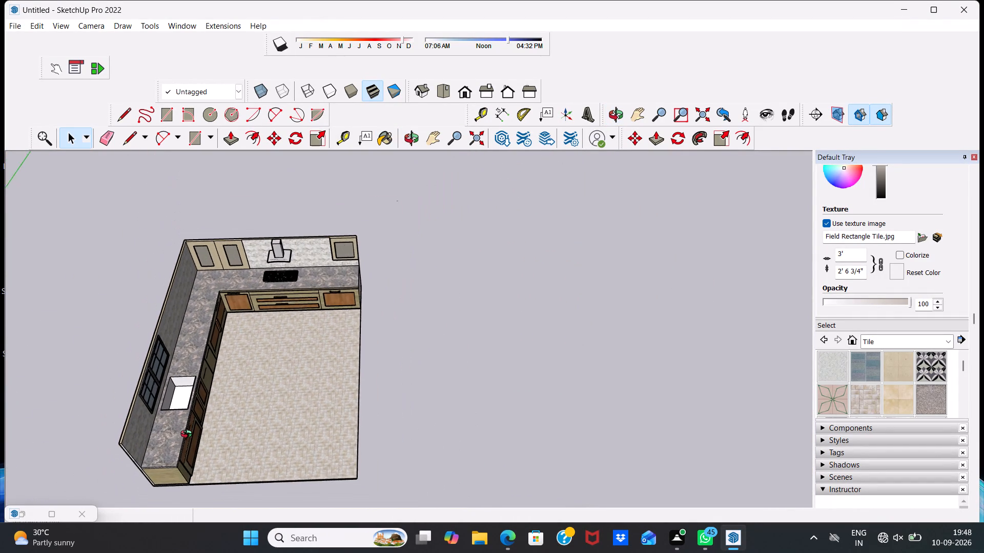
{"action": "middle_click_drag", "start_coordinate": [189, 435], "coordinate": [47, 395]}
{"action": "scroll", "coordinate": [370, 166], "scroll_direction": "up", "scroll_amount": 6}
{"action": "scroll", "coordinate": [218, 297], "scroll_direction": "up", "scroll_amount": 5}
{"action": "scroll", "coordinate": [219, 296], "scroll_direction": "down", "scroll_amount": 3}
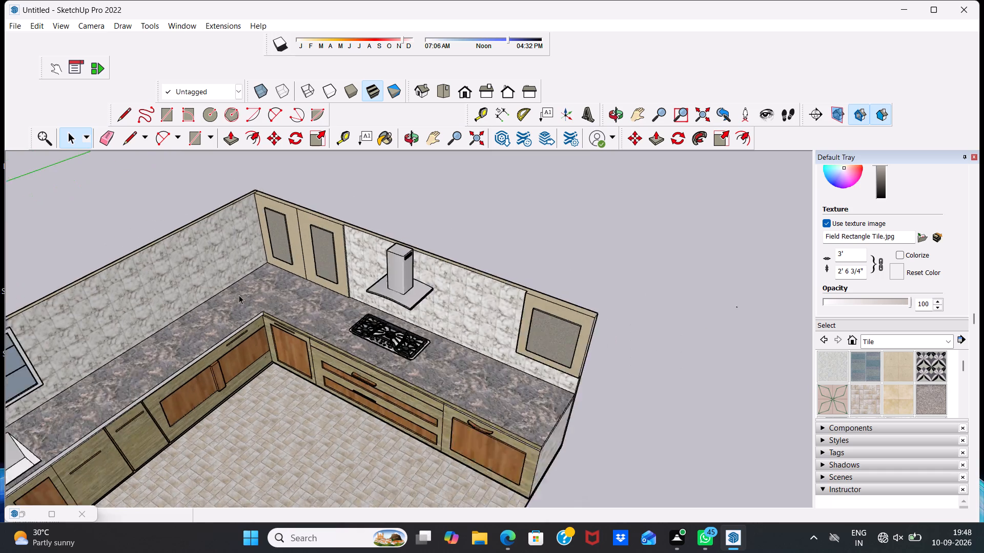
{"action": "scroll", "coordinate": [239, 295], "scroll_direction": "down", "scroll_amount": 2}
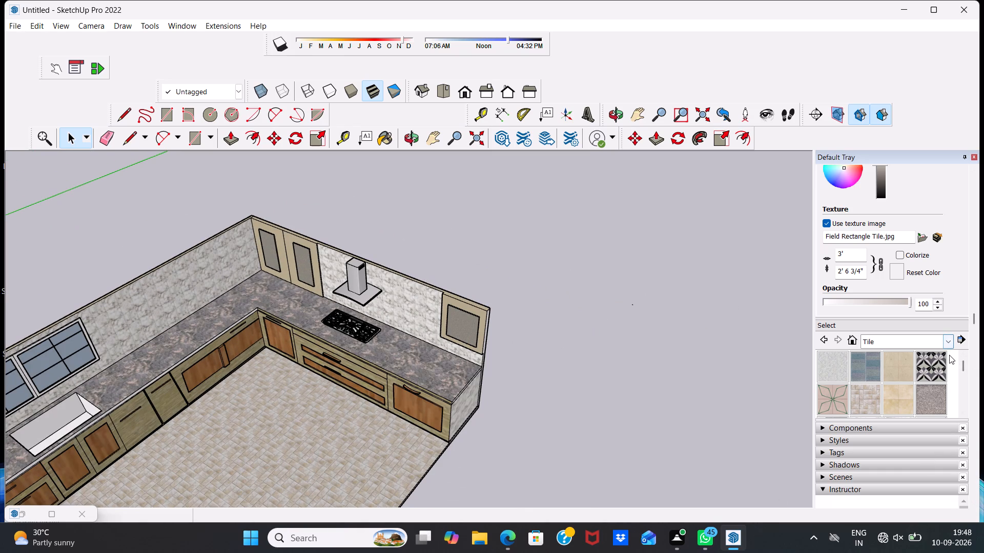
Paint the front faces of both window frames black with Color M09 from the Colors materials.
{"action": "left_click", "coordinate": [949, 339]}
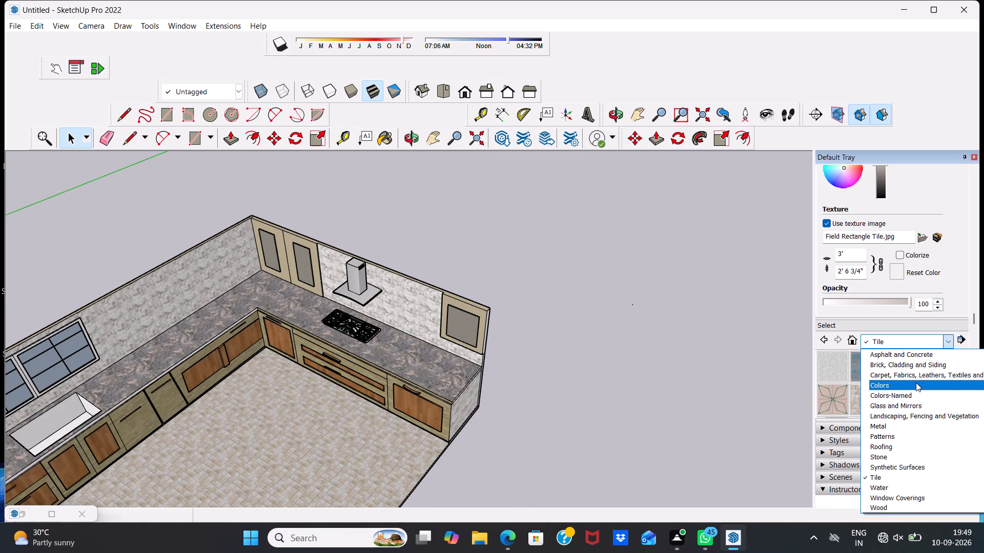
{"action": "left_click", "coordinate": [916, 382]}
{"action": "scroll", "coordinate": [892, 408], "scroll_direction": "up", "scroll_amount": 5}
{"action": "scroll", "coordinate": [892, 407], "scroll_direction": "down", "scroll_amount": 4}
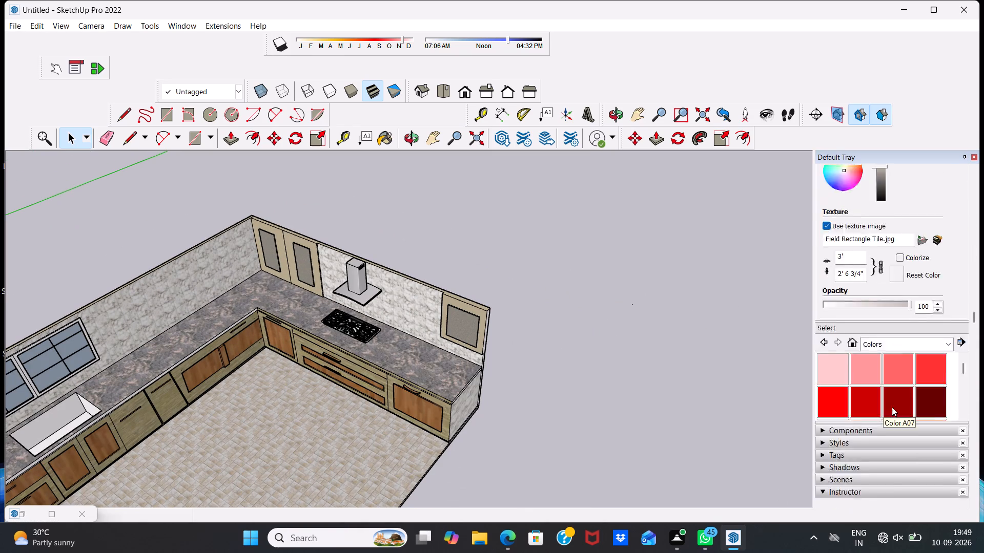
{"action": "scroll", "coordinate": [892, 407], "scroll_direction": "down", "scroll_amount": 2}
{"action": "left_click", "coordinate": [957, 268]}
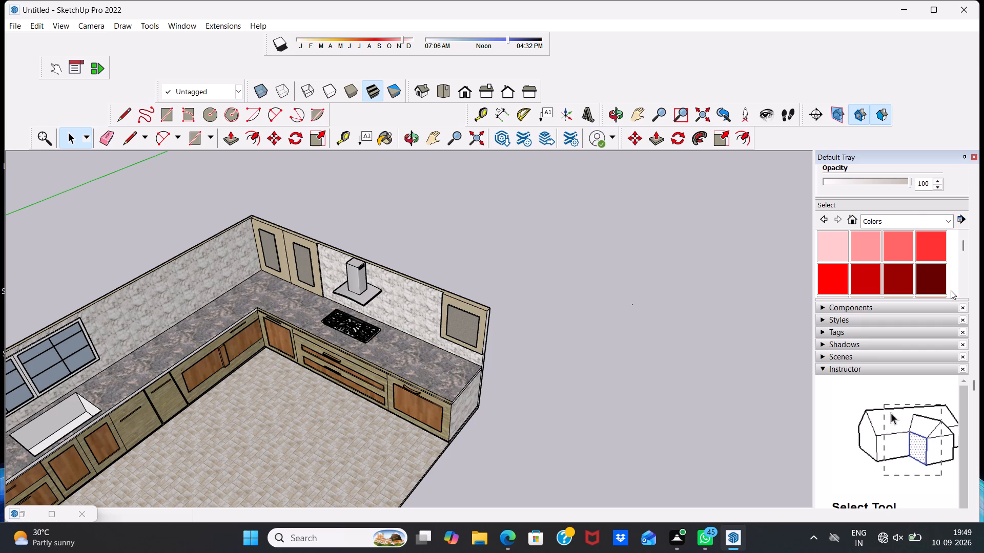
{"action": "left_click", "coordinate": [949, 289]}
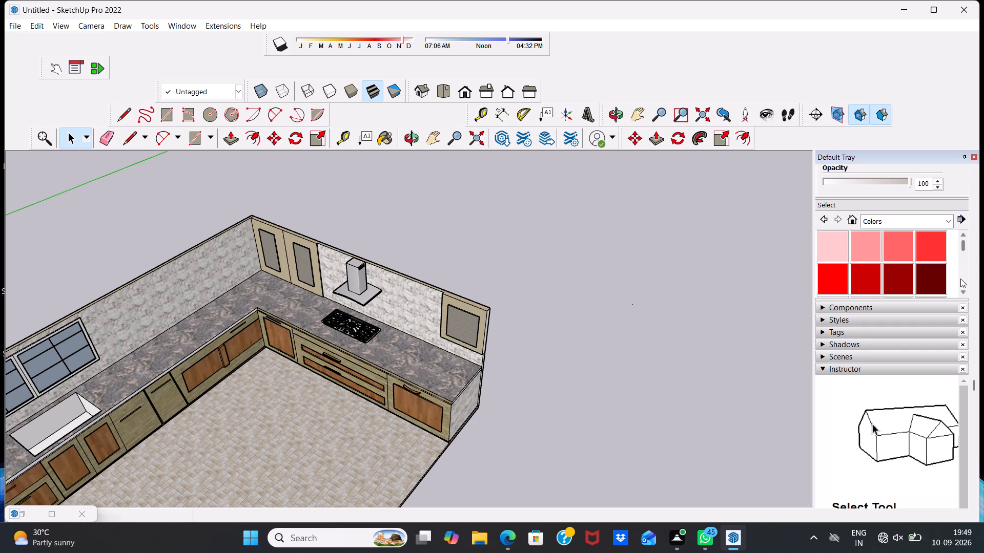
{"action": "left_click", "coordinate": [961, 286]}
{"action": "left_click", "coordinate": [961, 286]}
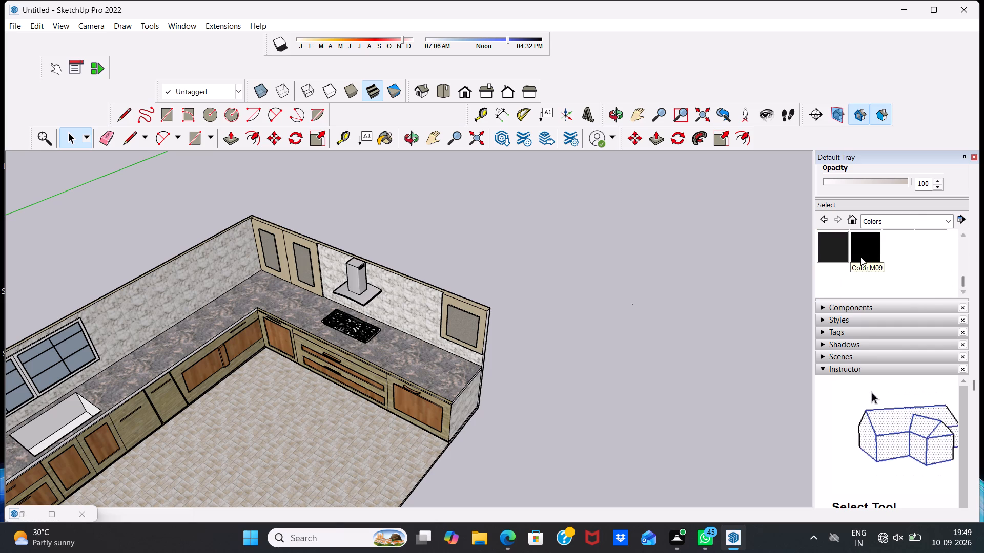
{"action": "left_click", "coordinate": [857, 251]}
{"action": "scroll", "coordinate": [272, 310], "scroll_direction": "down", "scroll_amount": 5}
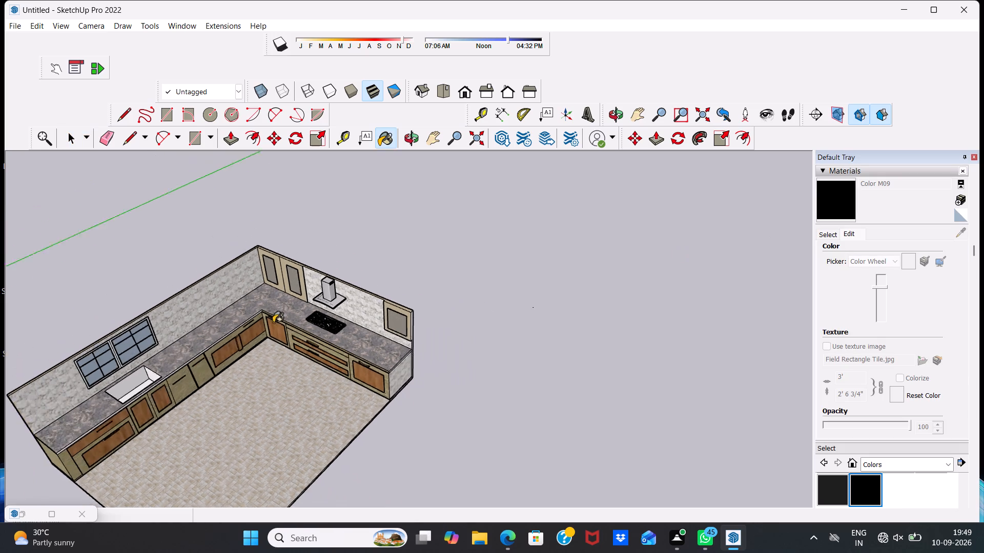
{"action": "scroll", "coordinate": [273, 323], "scroll_direction": "down", "scroll_amount": 2}
{"action": "middle_click_drag", "start_coordinate": [140, 368], "coordinate": [126, 342]}
{"action": "scroll", "coordinate": [126, 347], "scroll_direction": "up", "scroll_amount": 1}
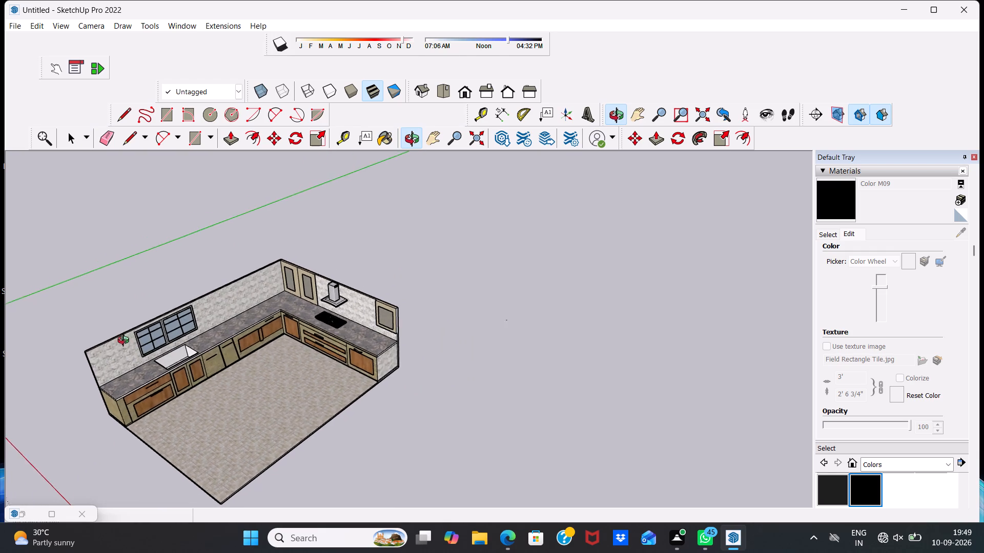
{"action": "middle_click_drag", "start_coordinate": [126, 342], "coordinate": [126, 341]}
{"action": "scroll", "coordinate": [126, 342], "scroll_direction": "up", "scroll_amount": 1}
{"action": "scroll", "coordinate": [157, 322], "scroll_direction": "up", "scroll_amount": 20}
{"action": "scroll", "coordinate": [157, 322], "scroll_direction": "up", "scroll_amount": 3}
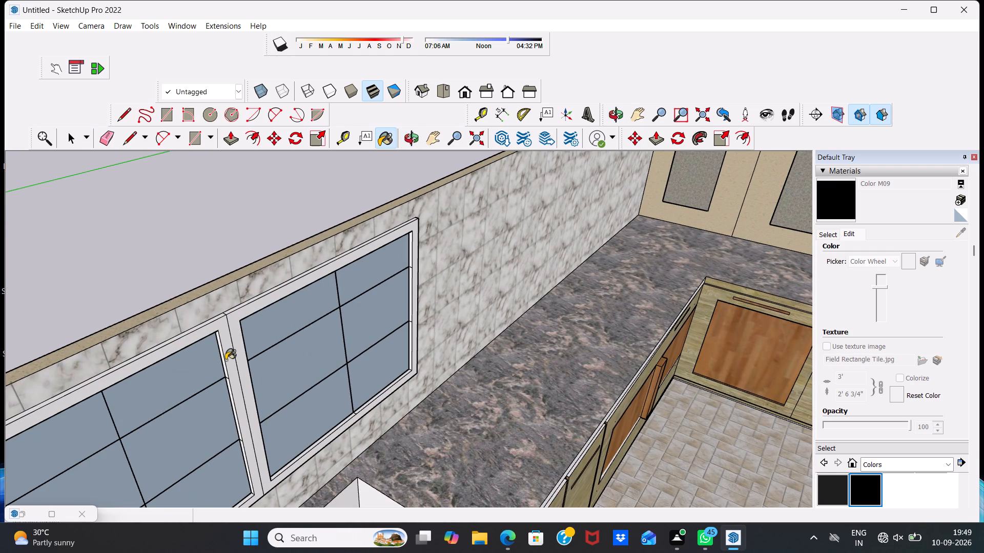
{"action": "left_click", "coordinate": [224, 358]}
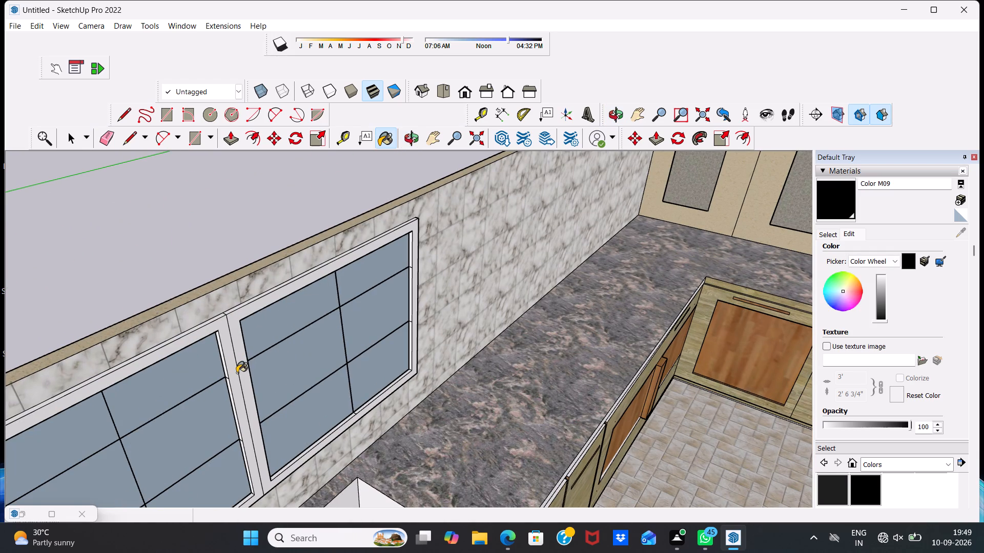
{"action": "left_click", "coordinate": [237, 373]}
{"action": "left_click", "coordinate": [243, 368]}
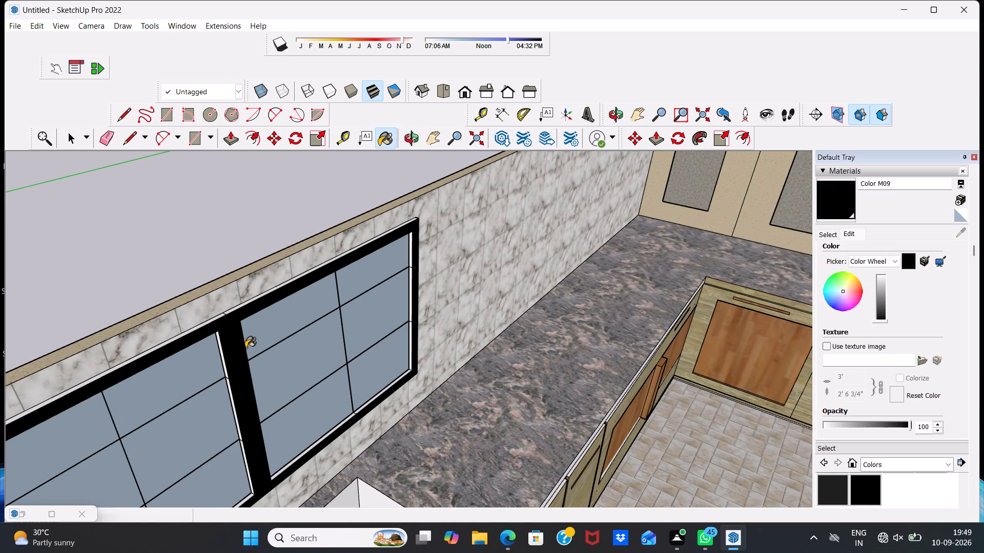
Paint the thin top edges of both window frames with Color M09.
{"action": "scroll", "coordinate": [216, 365], "scroll_direction": "up", "scroll_amount": 4}
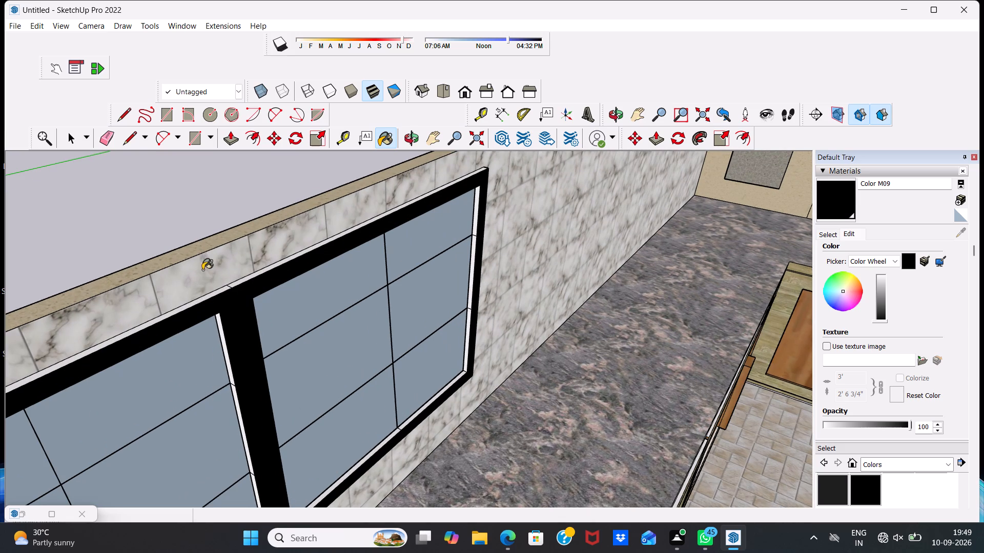
{"action": "left_click", "coordinate": [207, 294]}
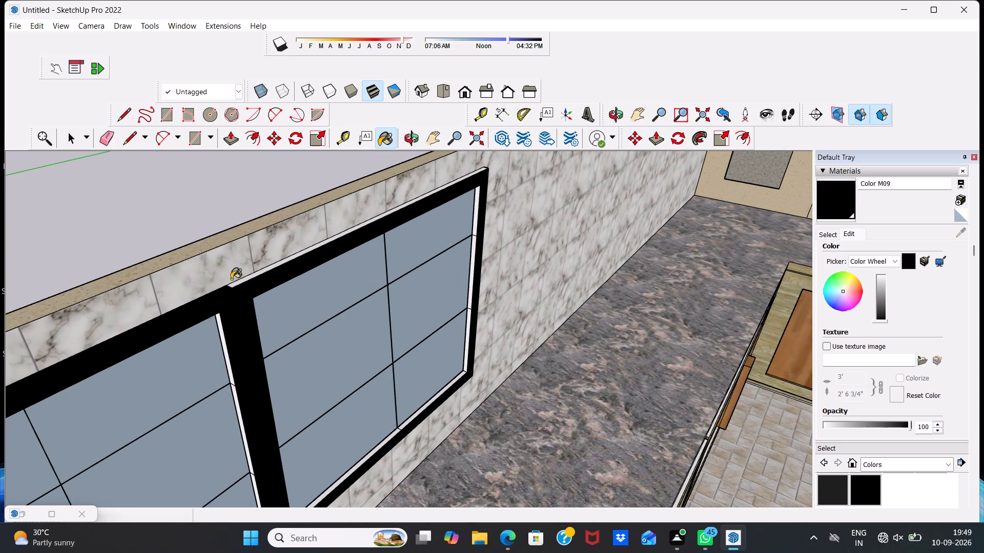
{"action": "left_click", "coordinate": [245, 275]}
{"action": "left_click", "coordinate": [249, 278]}
Paint the outer side of the window frame nearest the wall cabinets and that window's inner sill edges with Color M09.
{"action": "scroll", "coordinate": [333, 265], "scroll_direction": "up", "scroll_amount": 2}
{"action": "scroll", "coordinate": [333, 265], "scroll_direction": "down", "scroll_amount": 4}
{"action": "middle_click_drag", "start_coordinate": [340, 289], "coordinate": [302, 290]}
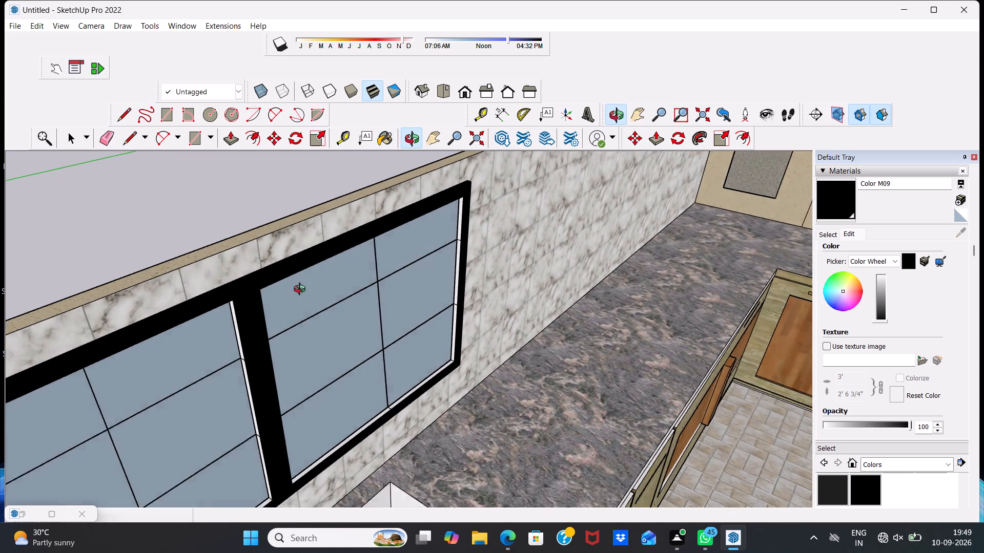
{"action": "middle_click_drag", "start_coordinate": [302, 290], "coordinate": [36, 218]}
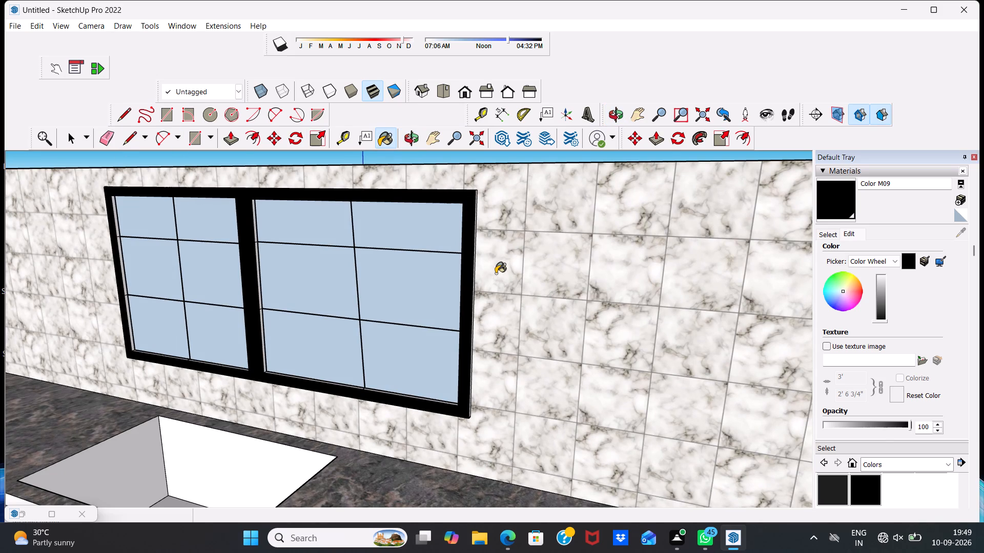
{"action": "middle_click_drag", "start_coordinate": [496, 273], "coordinate": [365, 396]}
{"action": "scroll", "coordinate": [378, 378], "scroll_direction": "up", "scroll_amount": 6}
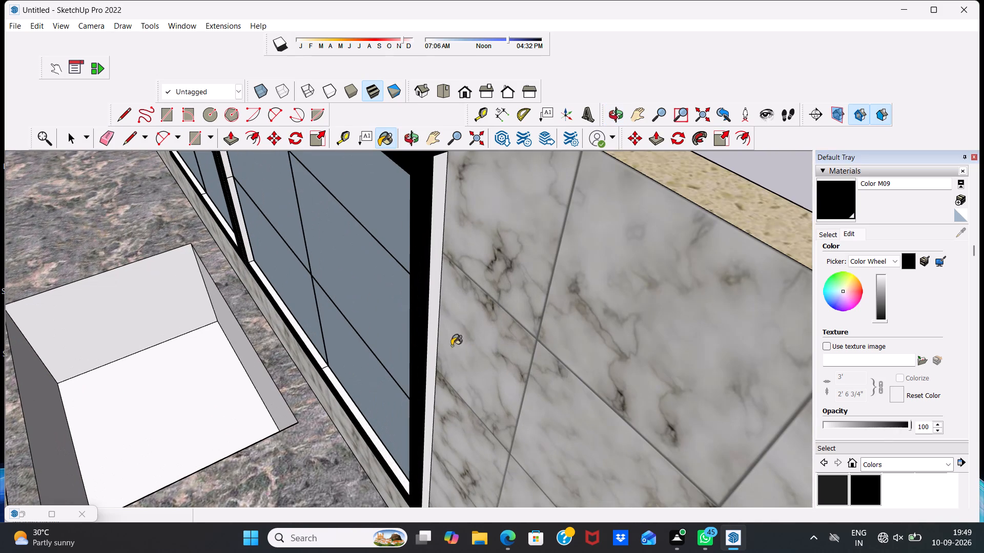
{"action": "left_click", "coordinate": [434, 349]}
{"action": "scroll", "coordinate": [363, 400], "scroll_direction": "up", "scroll_amount": 5}
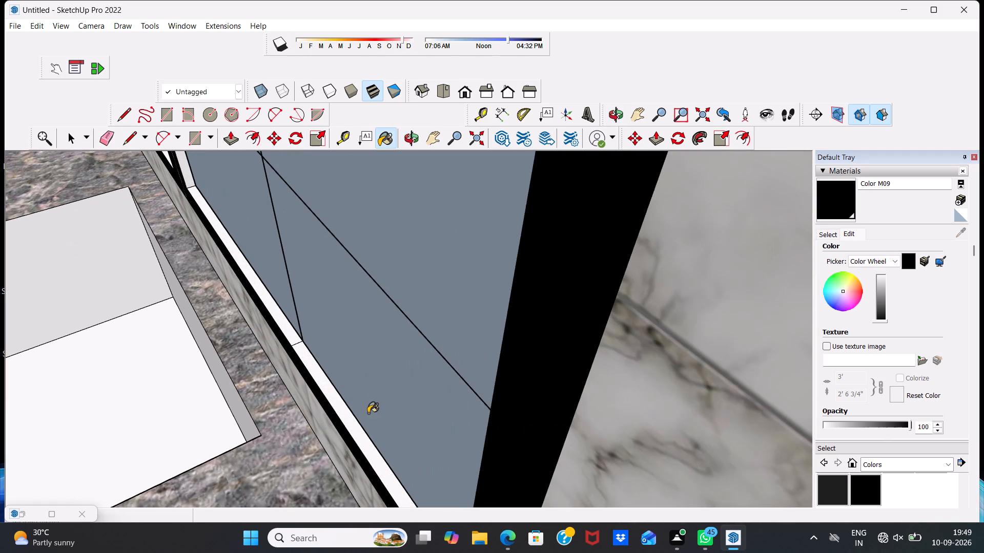
{"action": "left_click", "coordinate": [357, 442]}
{"action": "left_click", "coordinate": [264, 292]}
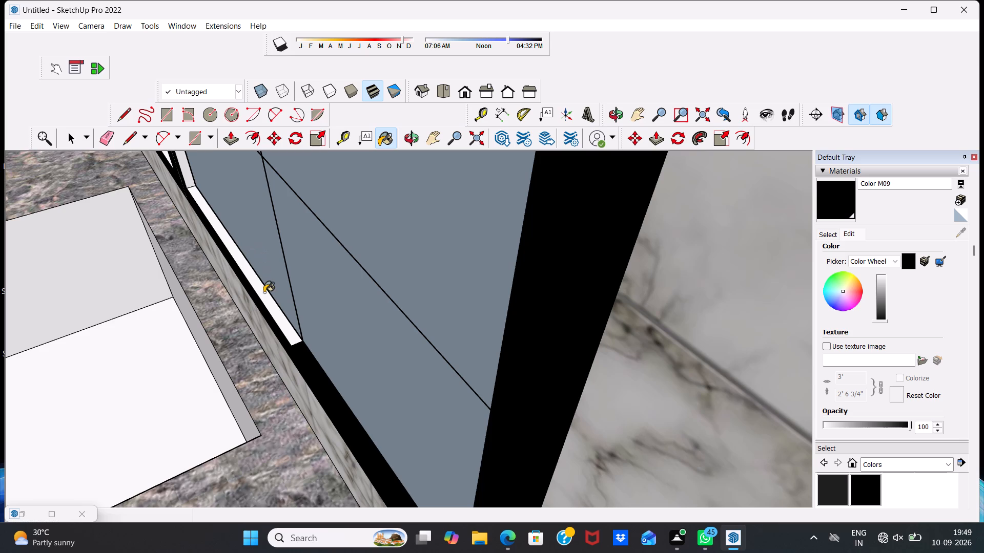
Paint the inner side faces of the central post with Color M09 in the window nearest the wall cabinets.
{"action": "scroll", "coordinate": [266, 297], "scroll_direction": "down", "scroll_amount": 8}
{"action": "scroll", "coordinate": [196, 194], "scroll_direction": "up", "scroll_amount": 5}
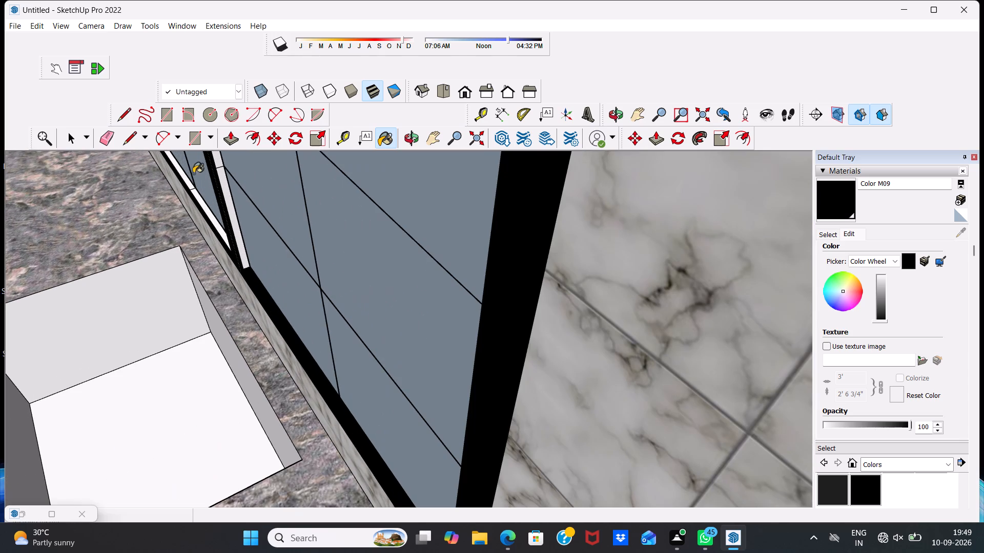
{"action": "left_click", "coordinate": [236, 210]}
{"action": "scroll", "coordinate": [252, 192], "scroll_direction": "down", "scroll_amount": 7}
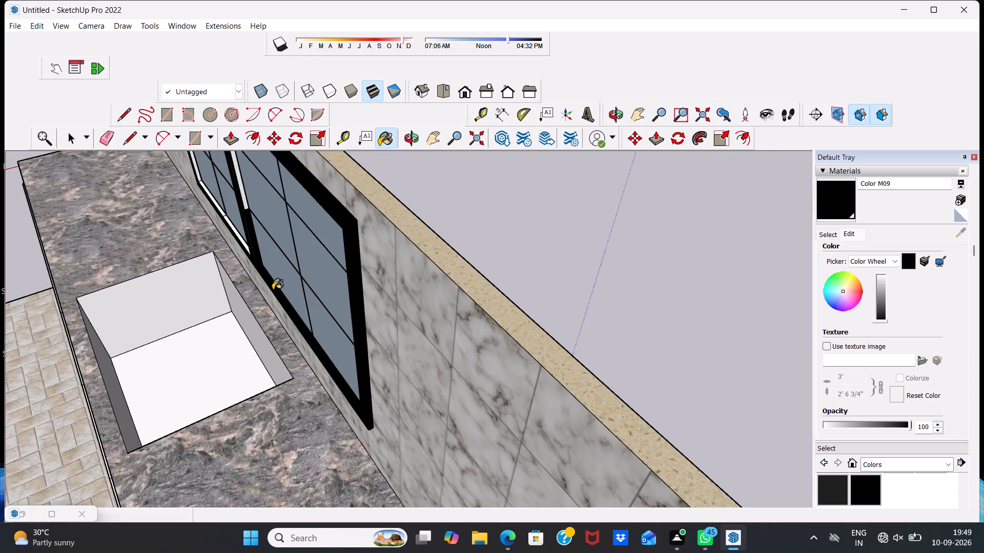
{"action": "scroll", "coordinate": [222, 245], "scroll_direction": "down", "scroll_amount": 5}
{"action": "scroll", "coordinate": [221, 204], "scroll_direction": "up", "scroll_amount": 4}
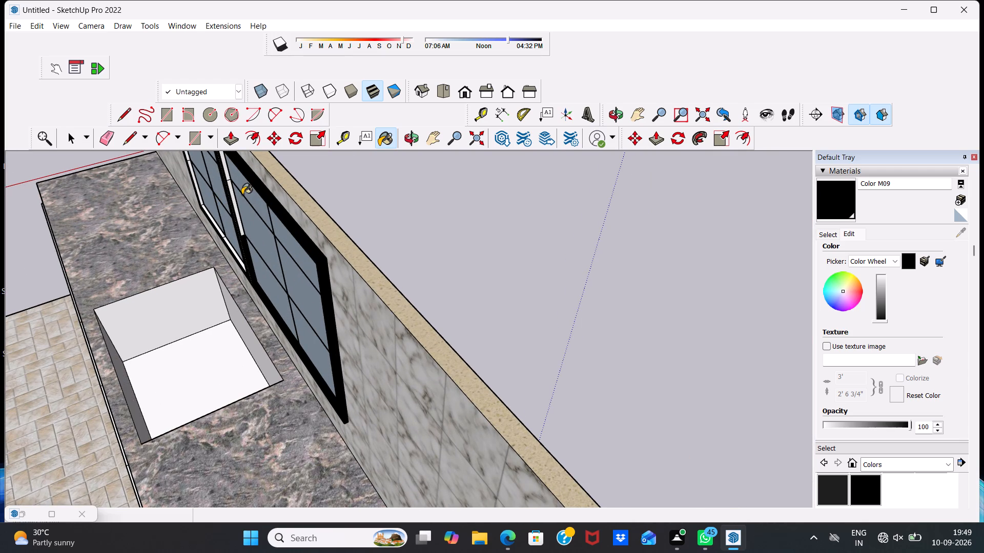
{"action": "scroll", "coordinate": [230, 200], "scroll_direction": "up", "scroll_amount": 9}
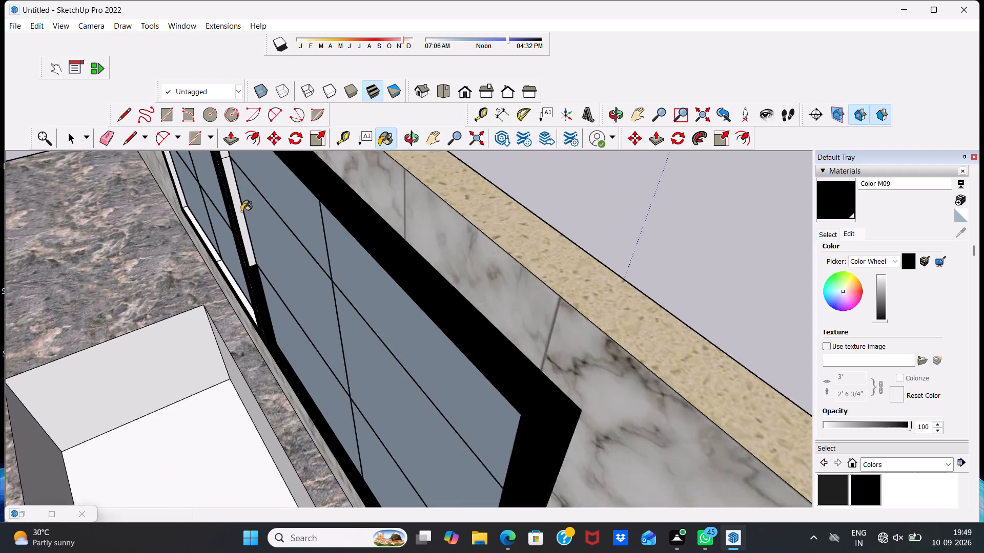
{"action": "scroll", "coordinate": [241, 211], "scroll_direction": "up", "scroll_amount": 3}
{"action": "left_click", "coordinate": [233, 212]}
{"action": "scroll", "coordinate": [241, 223], "scroll_direction": "down", "scroll_amount": 5}
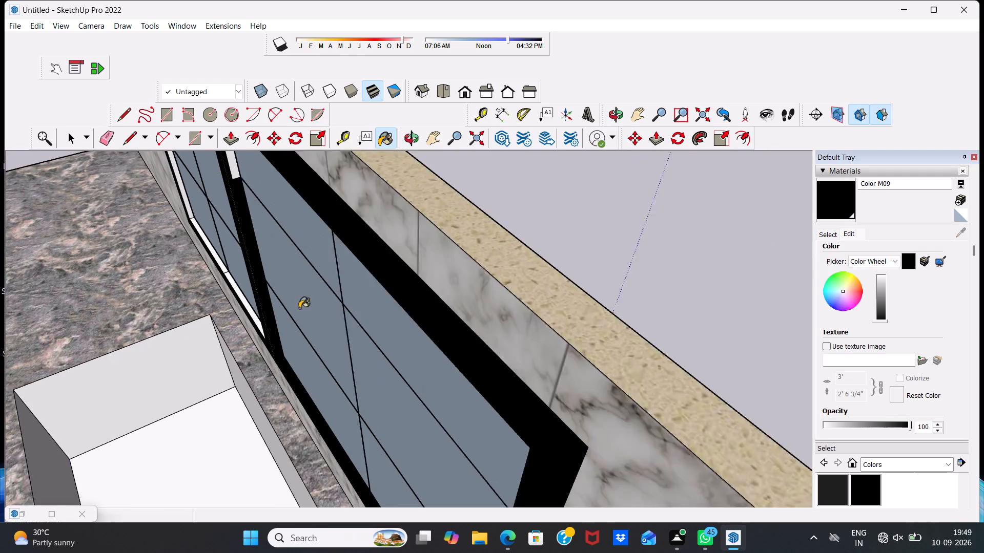
{"action": "scroll", "coordinate": [299, 308], "scroll_direction": "down", "scroll_amount": 2}
{"action": "scroll", "coordinate": [299, 306], "scroll_direction": "up", "scroll_amount": 1}
{"action": "scroll", "coordinate": [284, 271], "scroll_direction": "down", "scroll_amount": 1}
{"action": "left_click", "coordinate": [240, 174]}
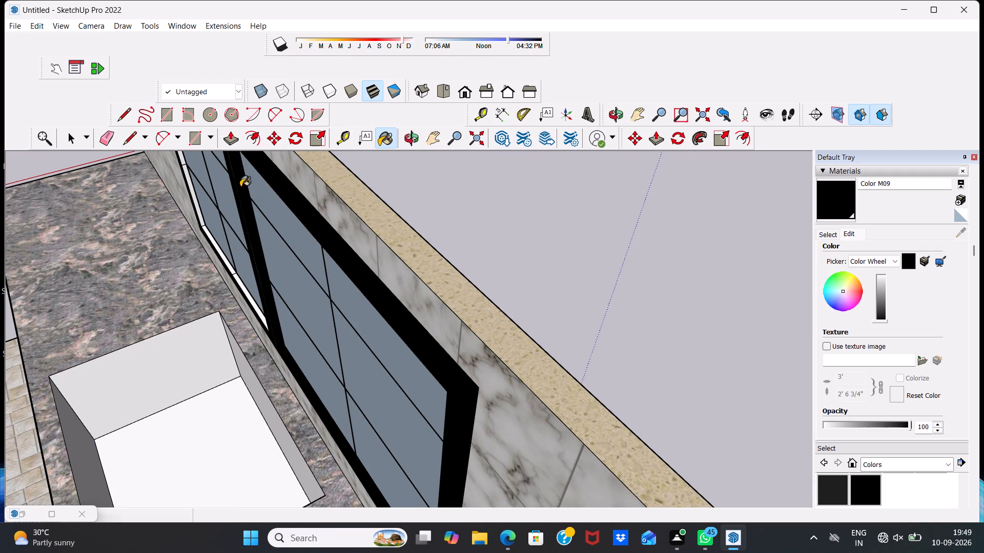
Paint the inner sill edges of the window farther from the wall cabinets with Color M09.
{"action": "scroll", "coordinate": [248, 221], "scroll_direction": "down", "scroll_amount": 5}
{"action": "middle_click_drag", "start_coordinate": [219, 261], "coordinate": [561, 103]}
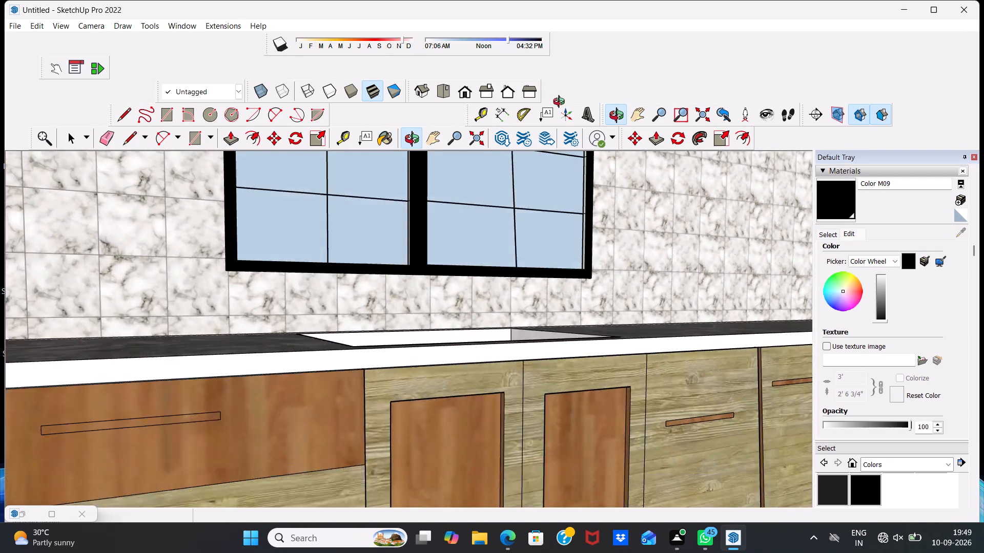
{"action": "middle_click_drag", "start_coordinate": [561, 103], "coordinate": [629, 198]}
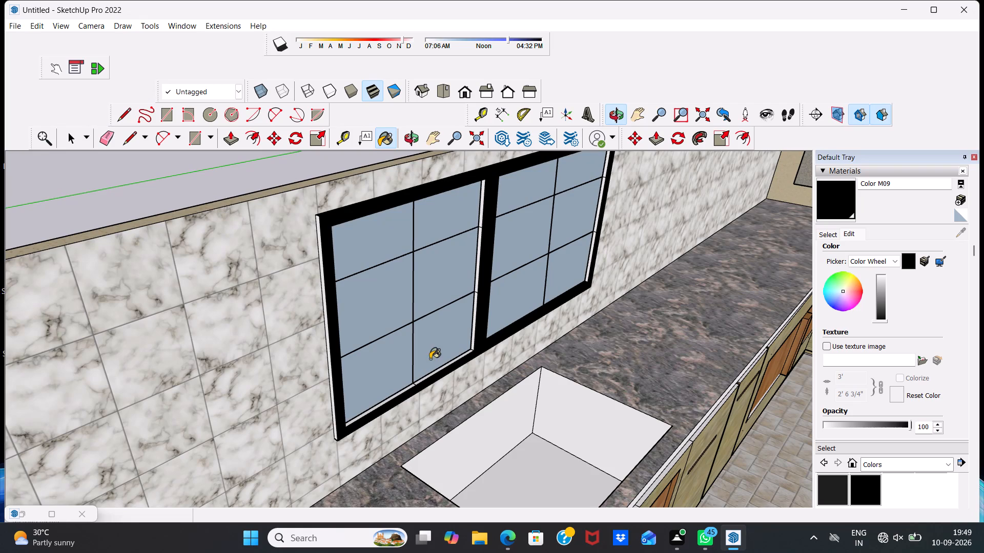
{"action": "left_click", "coordinate": [436, 369]}
{"action": "left_click", "coordinate": [436, 371]}
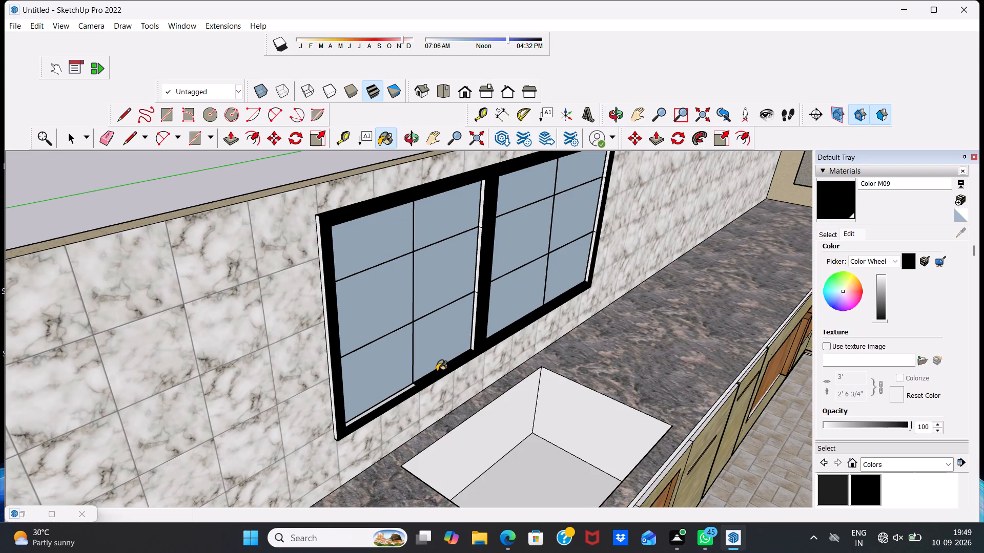
{"action": "left_click", "coordinate": [400, 392]}
Paint the central post's three inner side faces with Color M09 in the window farther from the wall cabinets.
{"action": "scroll", "coordinate": [507, 226], "scroll_direction": "up", "scroll_amount": 2}
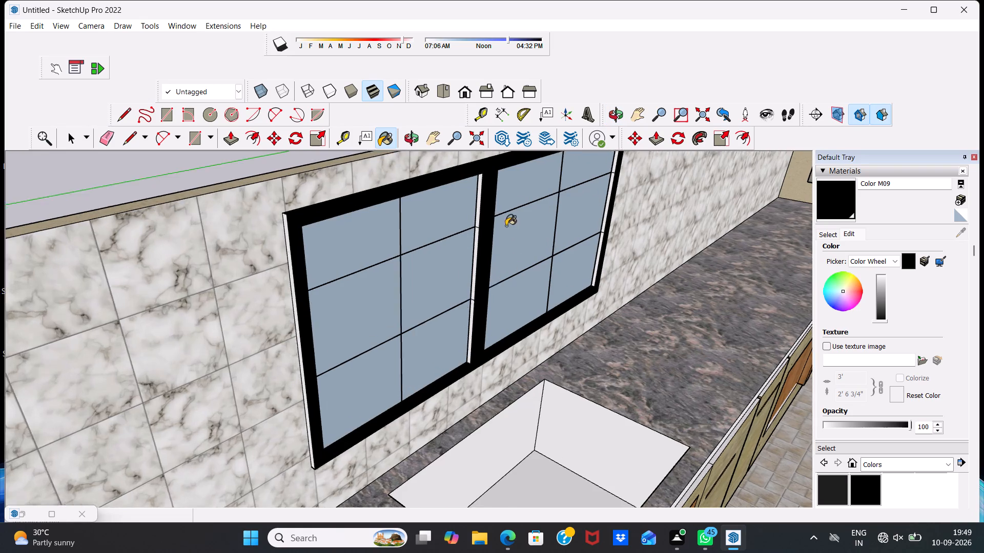
{"action": "scroll", "coordinate": [506, 226], "scroll_direction": "up", "scroll_amount": 4}
{"action": "left_click", "coordinate": [462, 269]}
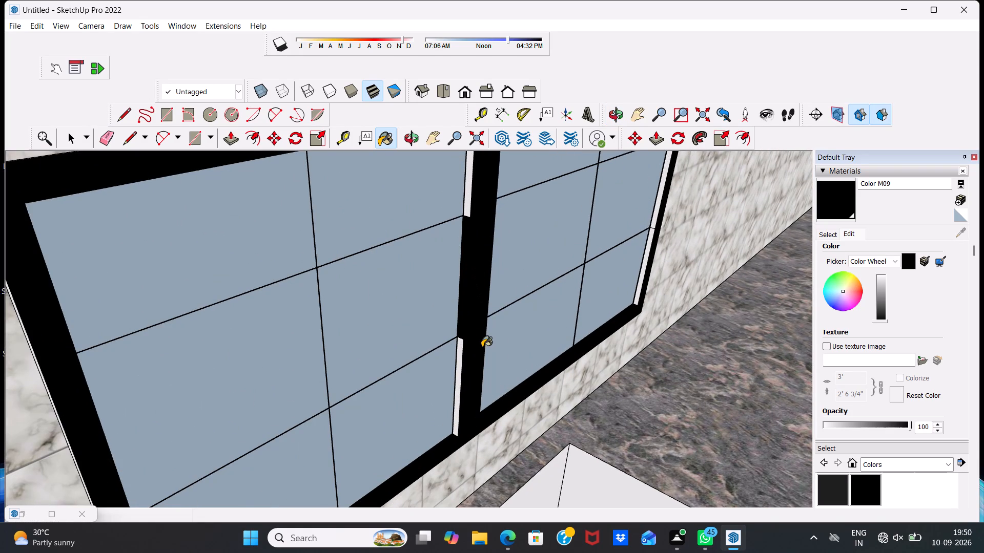
{"action": "left_click", "coordinate": [459, 375]}
{"action": "scroll", "coordinate": [480, 296], "scroll_direction": "down", "scroll_amount": 5}
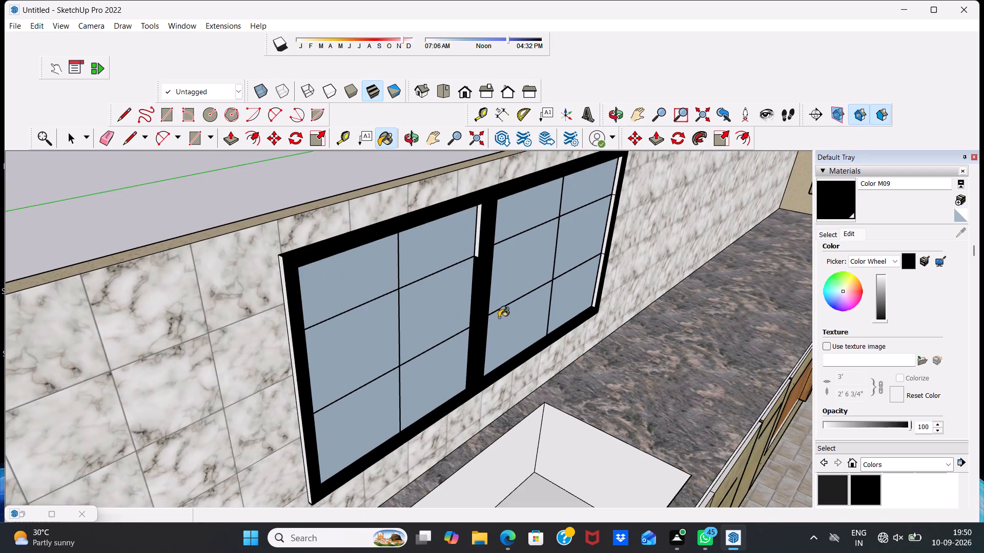
{"action": "scroll", "coordinate": [490, 259], "scroll_direction": "up", "scroll_amount": 4}
{"action": "left_click", "coordinate": [474, 232]}
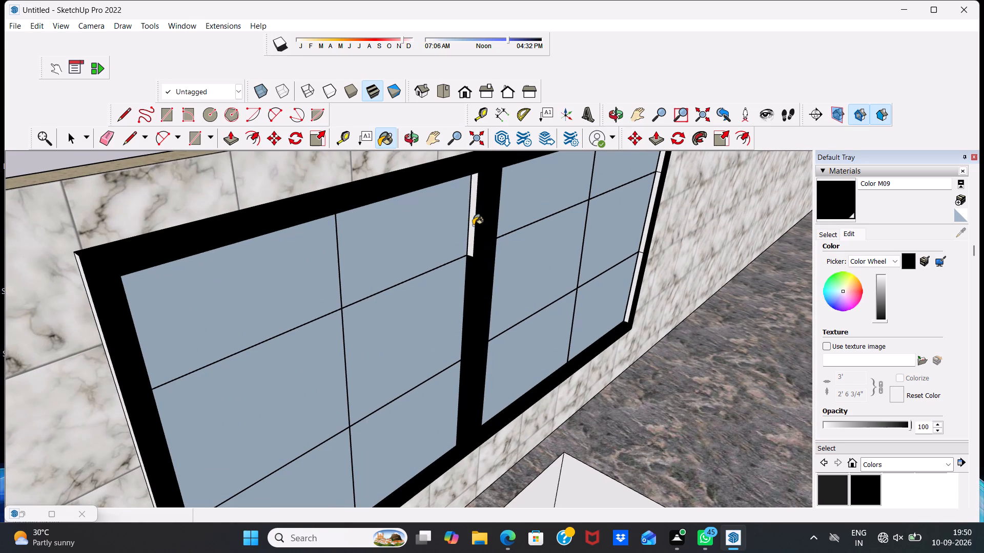
{"action": "left_click", "coordinate": [473, 224]}
Paint the inner side faces opposite the central post with Color M09 in the window nearest the wall cabinets.
{"action": "scroll", "coordinate": [609, 205], "scroll_direction": "up", "scroll_amount": 3}
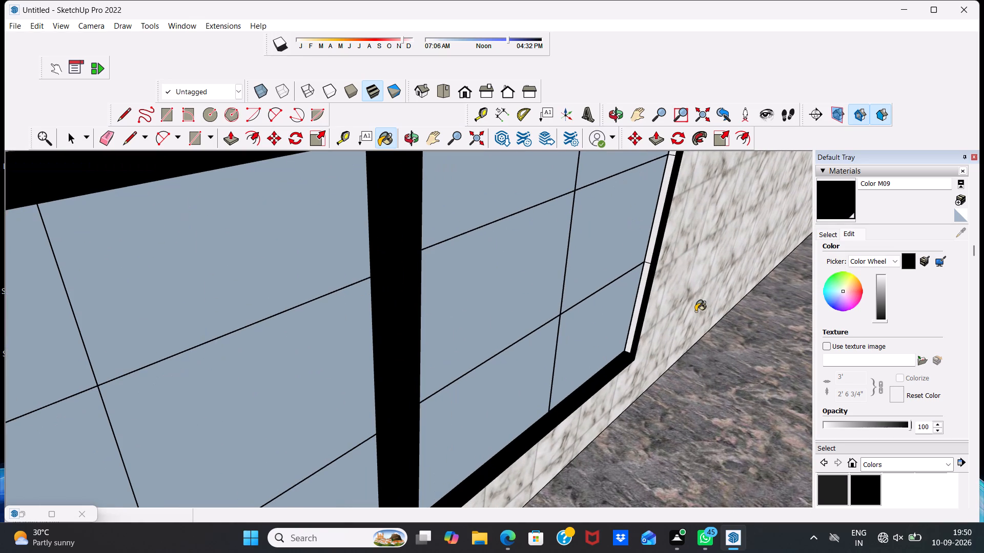
{"action": "left_click", "coordinate": [634, 322]}
{"action": "left_click", "coordinate": [657, 227]}
{"action": "scroll", "coordinate": [664, 221], "scroll_direction": "down", "scroll_amount": 11}
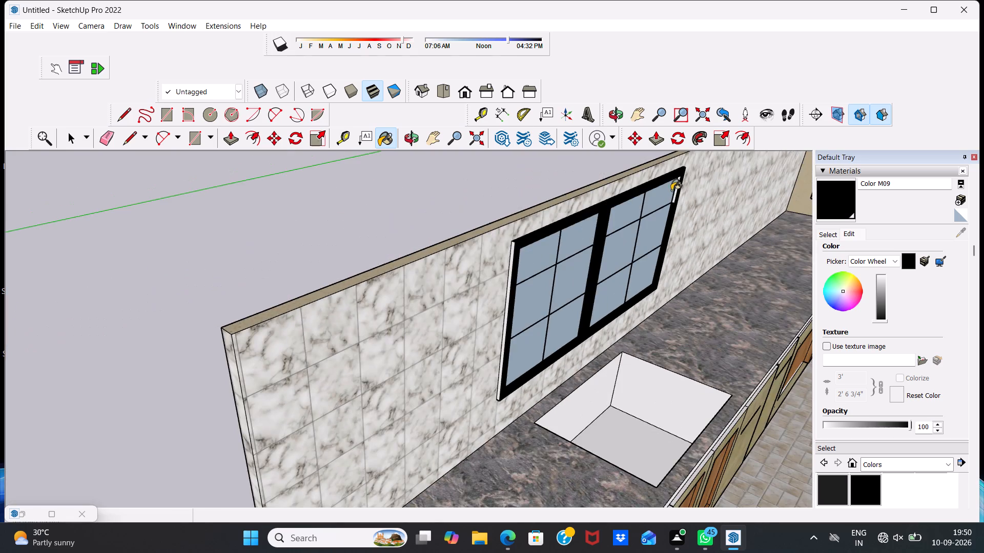
{"action": "scroll", "coordinate": [671, 187], "scroll_direction": "up", "scroll_amount": 11}
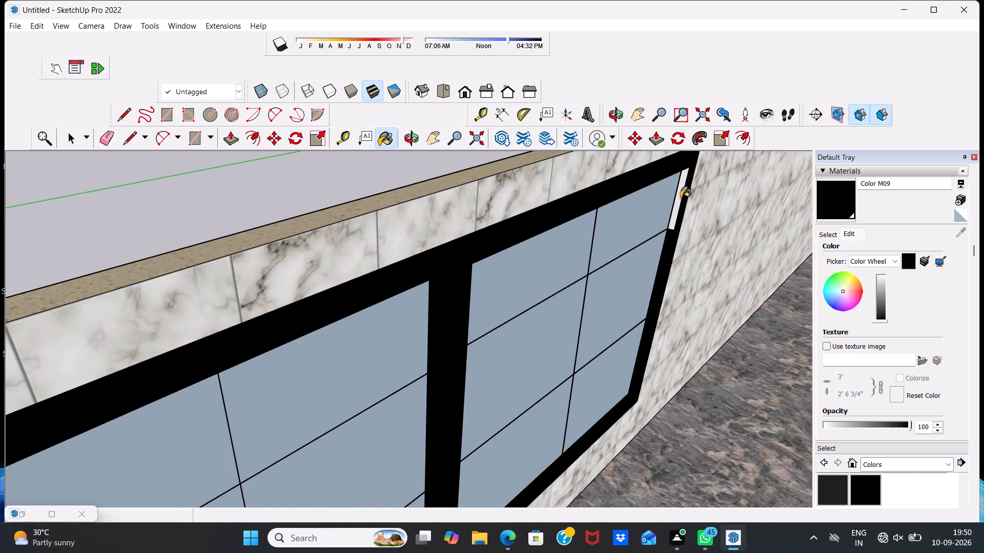
{"action": "left_click", "coordinate": [681, 198]}
Paint the outer side of the window frame facing the wall's free end with Color M09.
{"action": "scroll", "coordinate": [675, 218], "scroll_direction": "down", "scroll_amount": 10}
{"action": "scroll", "coordinate": [413, 397], "scroll_direction": "up", "scroll_amount": 4}
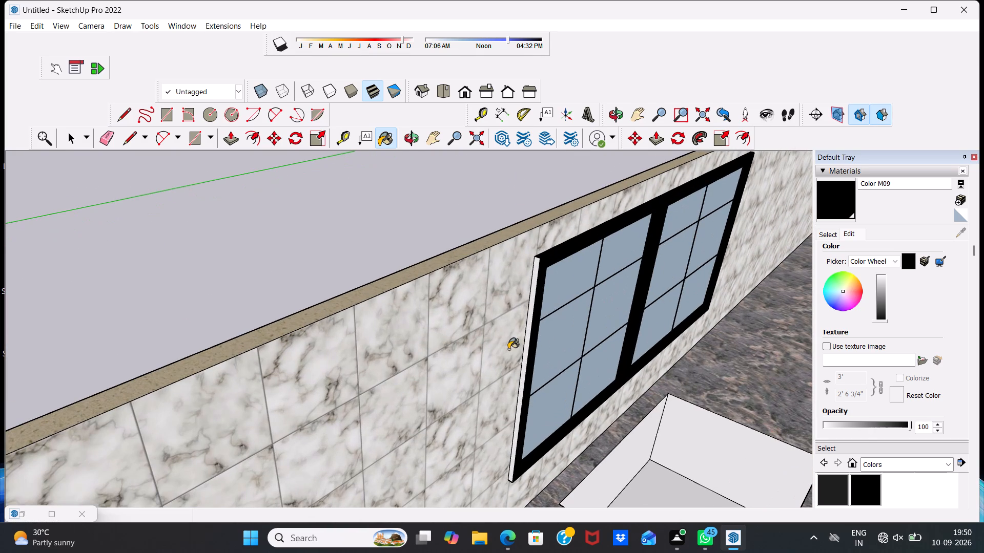
{"action": "left_click", "coordinate": [528, 328]}
{"action": "scroll", "coordinate": [550, 314], "scroll_direction": "down", "scroll_amount": 3}
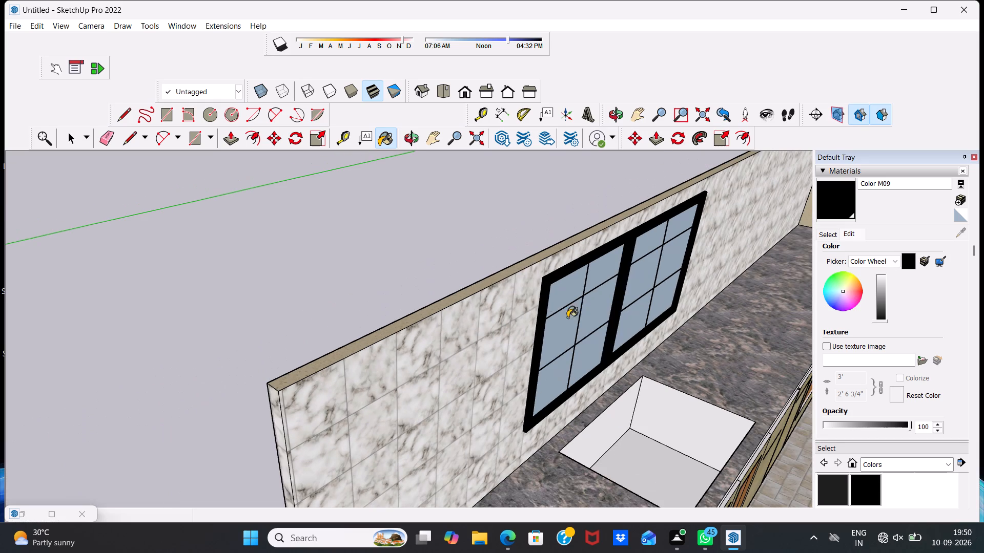
Paint the three inner side faces of the frame nearest the wall's free end with Color M09.
{"action": "scroll", "coordinate": [567, 317], "scroll_direction": "down", "scroll_amount": 1}
{"action": "middle_click_drag", "start_coordinate": [607, 361], "coordinate": [364, 313]}
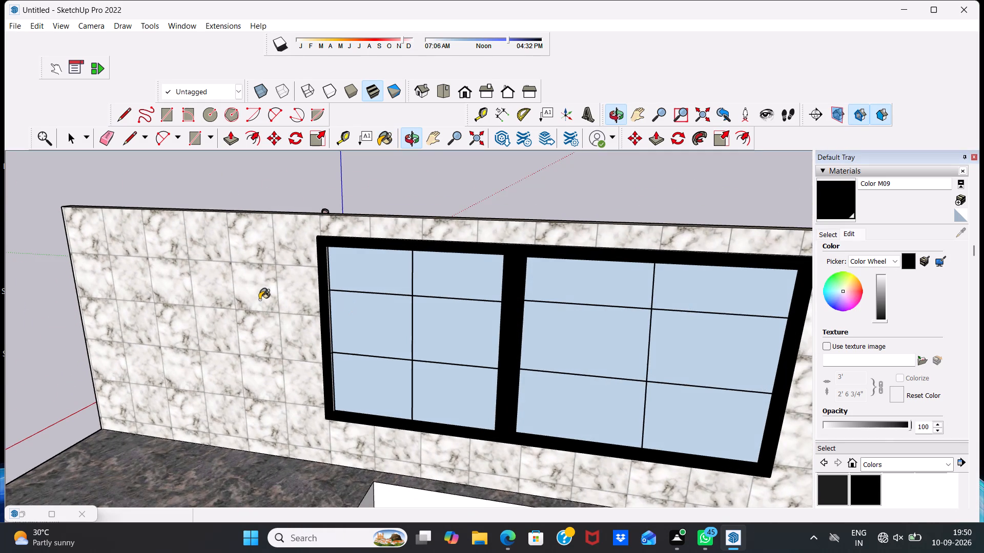
{"action": "middle_click_drag", "start_coordinate": [382, 336], "coordinate": [293, 355]}
{"action": "scroll", "coordinate": [292, 355], "scroll_direction": "up", "scroll_amount": 1}
{"action": "scroll", "coordinate": [362, 307], "scroll_direction": "up", "scroll_amount": 7}
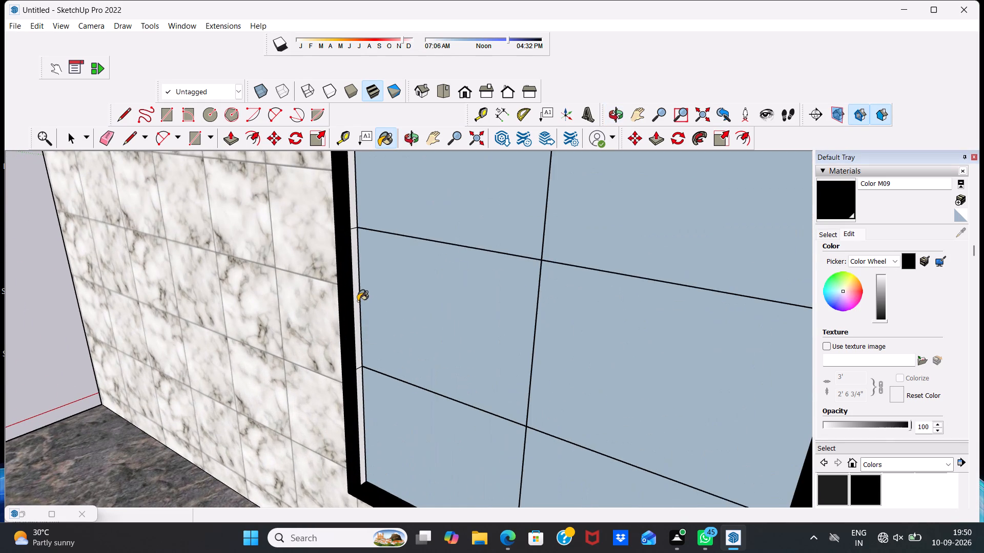
{"action": "left_click", "coordinate": [357, 302]}
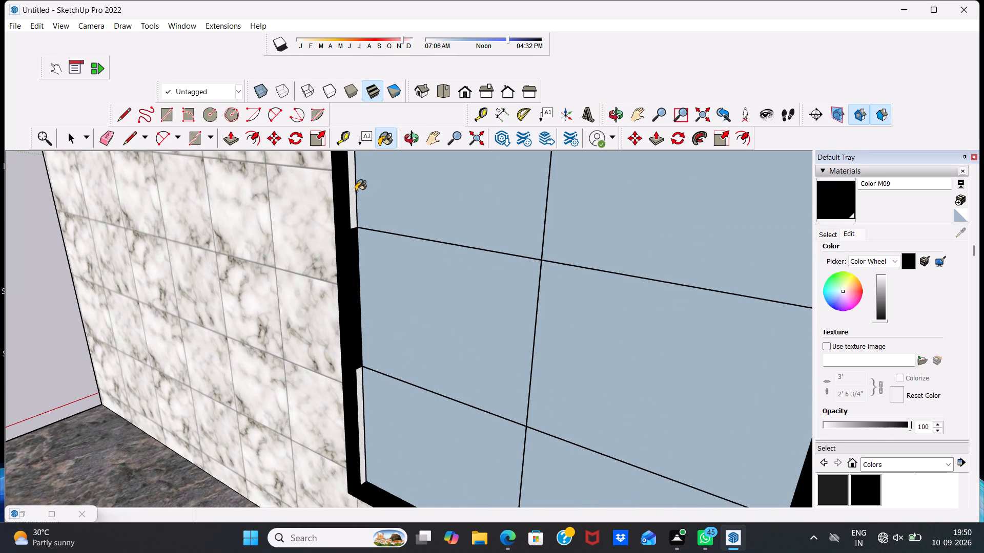
{"action": "left_click", "coordinate": [353, 192]}
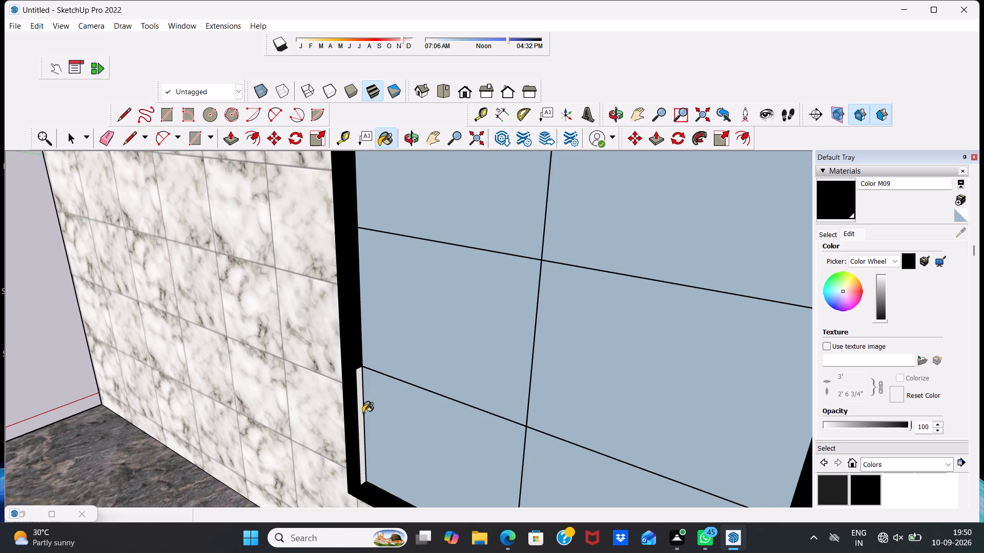
{"action": "left_click", "coordinate": [360, 416]}
Inspect both window frames from below and from the front for unpainted faces, and leave the Paint Bucket tool.
{"action": "scroll", "coordinate": [544, 303], "scroll_direction": "down", "scroll_amount": 9}
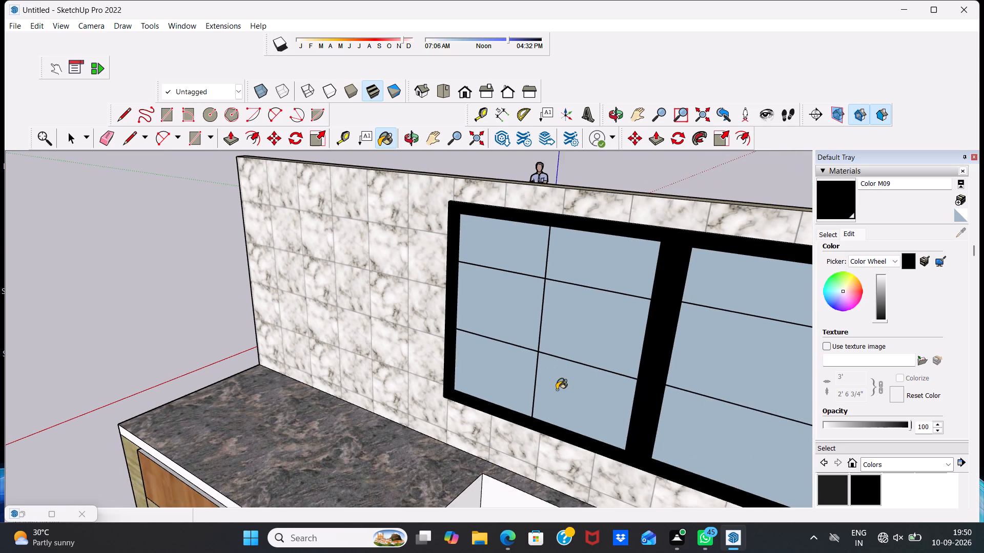
{"action": "middle_click_drag", "start_coordinate": [555, 389], "coordinate": [634, 229]}
{"action": "middle_click_drag", "start_coordinate": [595, 420], "coordinate": [592, 419]}
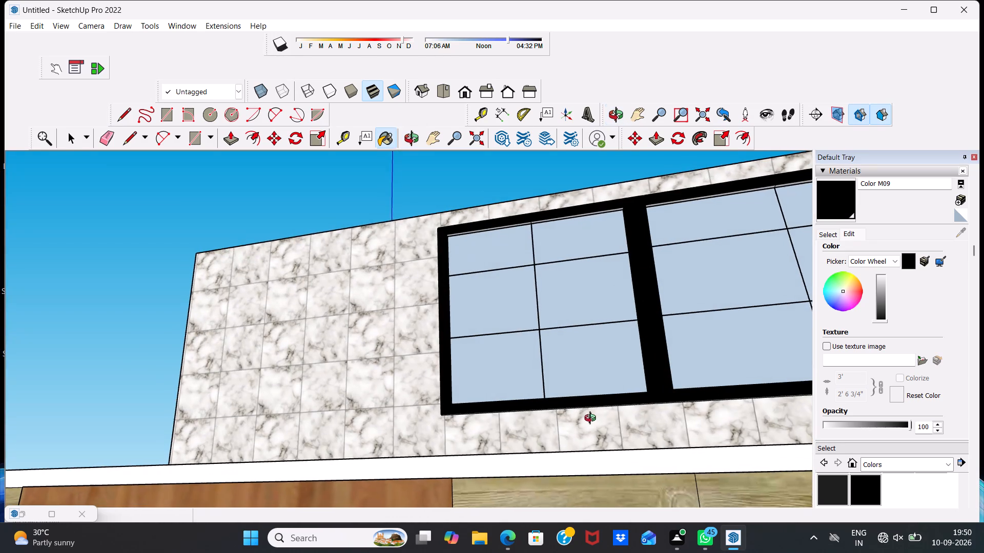
{"action": "middle_click_drag", "start_coordinate": [592, 419], "coordinate": [589, 389]}
{"action": "scroll", "coordinate": [591, 392], "scroll_direction": "up", "scroll_amount": 11}
{"action": "scroll", "coordinate": [589, 401], "scroll_direction": "down", "scroll_amount": 15}
{"action": "middle_click_drag", "start_coordinate": [444, 315], "coordinate": [443, 475]}
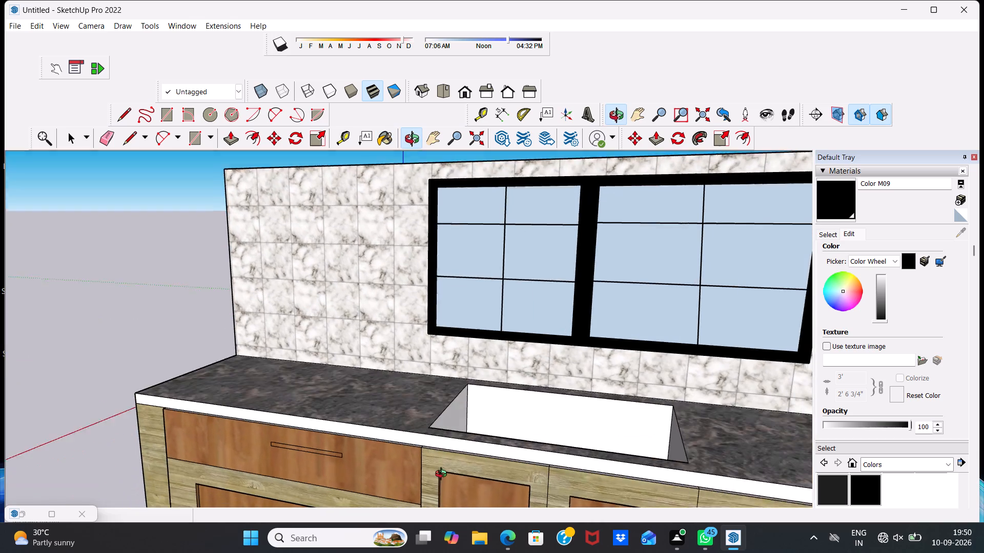
{"action": "middle_click_drag", "start_coordinate": [443, 475], "coordinate": [452, 504]}
{"action": "middle_click_drag", "start_coordinate": [470, 275], "coordinate": [673, 294]}
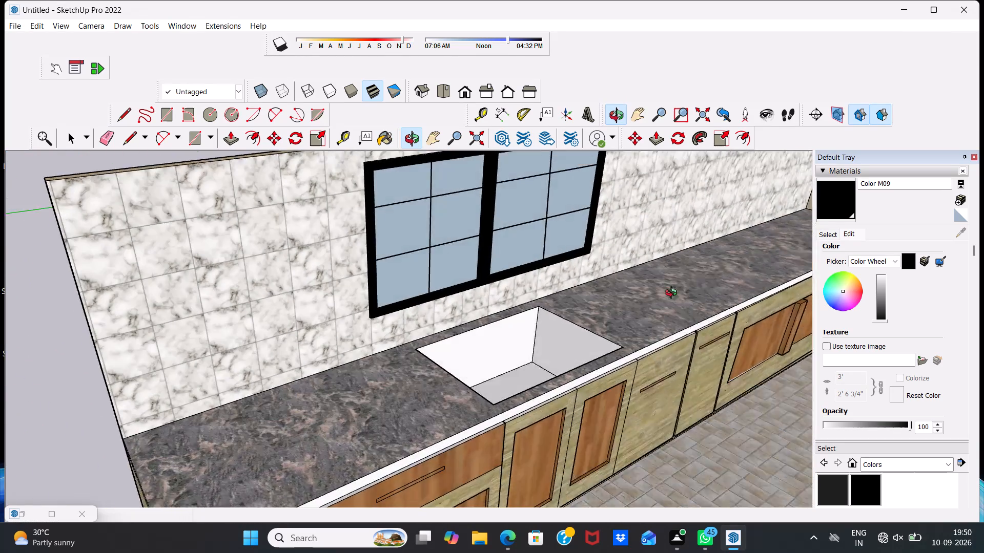
{"action": "middle_click_drag", "start_coordinate": [673, 294], "coordinate": [648, 281]}
{"action": "scroll", "coordinate": [553, 345], "scroll_direction": "up", "scroll_amount": 2}
{"action": "scroll", "coordinate": [555, 345], "scroll_direction": "down", "scroll_amount": 5}
{"action": "scroll", "coordinate": [562, 361], "scroll_direction": "up", "scroll_amount": 1}
{"action": "key", "text": "space"}
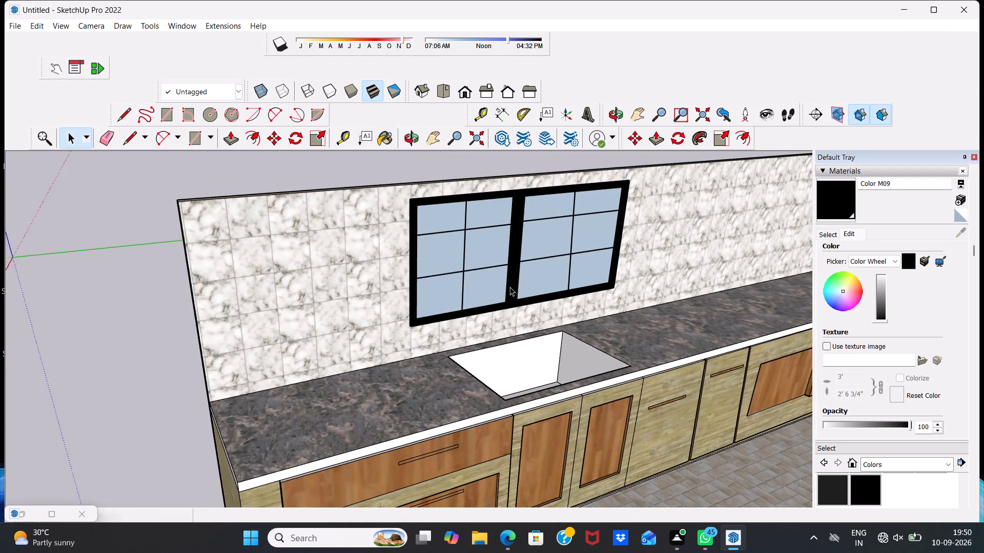
Examine the whole kitchen from several angles to judge the black window frames against the tiled walls, cabinets and floor.
{"action": "scroll", "coordinate": [511, 354], "scroll_direction": "down", "scroll_amount": 5}
{"action": "scroll", "coordinate": [510, 286], "scroll_direction": "down", "scroll_amount": 6}
{"action": "scroll", "coordinate": [609, 415], "scroll_direction": "down", "scroll_amount": 7}
{"action": "scroll", "coordinate": [610, 449], "scroll_direction": "up", "scroll_amount": 4}
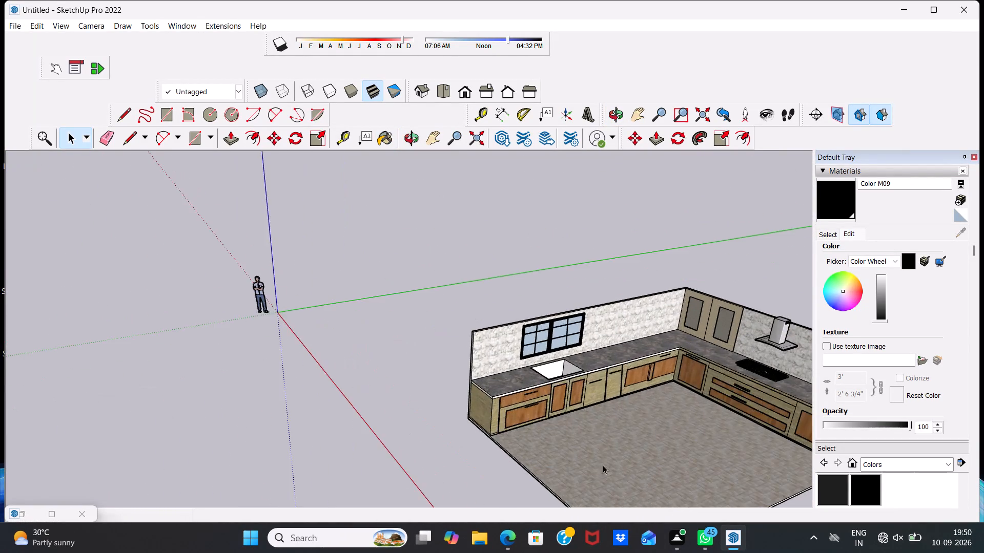
{"action": "scroll", "coordinate": [605, 418], "scroll_direction": "down", "scroll_amount": 4}
{"action": "middle_click_drag", "start_coordinate": [606, 420], "coordinate": [818, 403]}
{"action": "scroll", "coordinate": [607, 280], "scroll_direction": "up", "scroll_amount": 7}
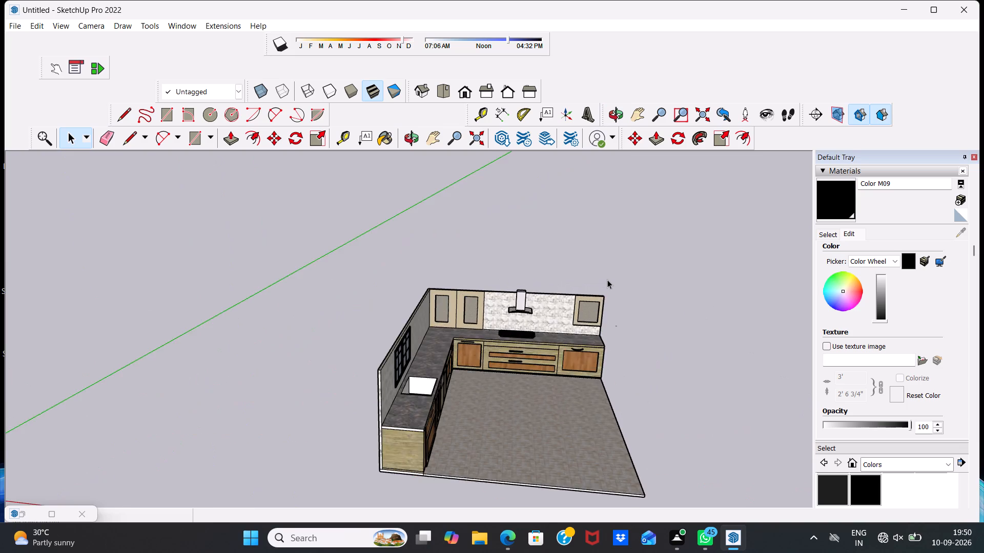
{"action": "scroll", "coordinate": [607, 280], "scroll_direction": "up", "scroll_amount": 5}
{"action": "scroll", "coordinate": [250, 505], "scroll_direction": "up", "scroll_amount": 1}
{"action": "scroll", "coordinate": [238, 470], "scroll_direction": "down", "scroll_amount": 3}
{"action": "middle_click_drag", "start_coordinate": [286, 475], "coordinate": [199, 462]}
{"action": "scroll", "coordinate": [381, 353], "scroll_direction": "down", "scroll_amount": 4}
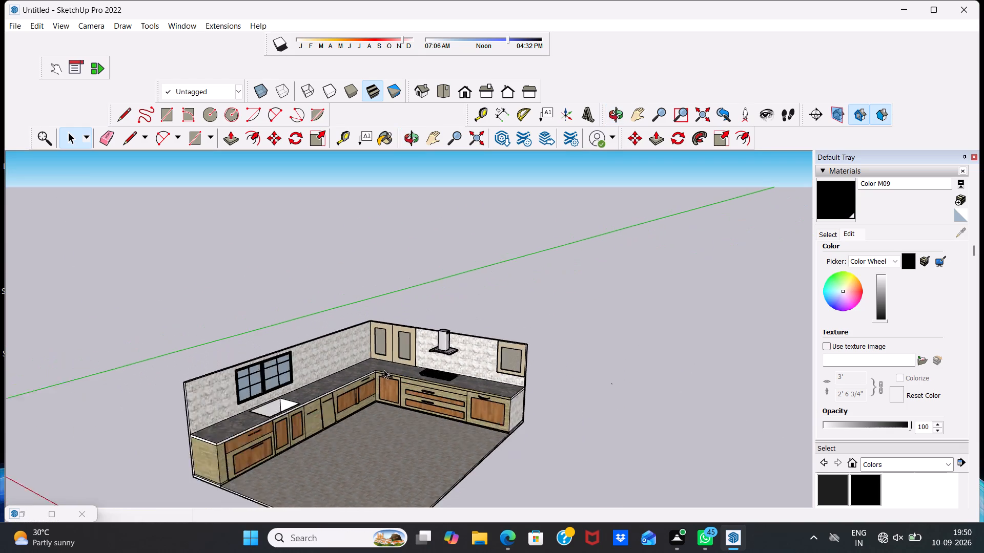
{"action": "scroll", "coordinate": [384, 370], "scroll_direction": "down", "scroll_amount": 1}
{"action": "scroll", "coordinate": [371, 386], "scroll_direction": "up", "scroll_amount": 4}
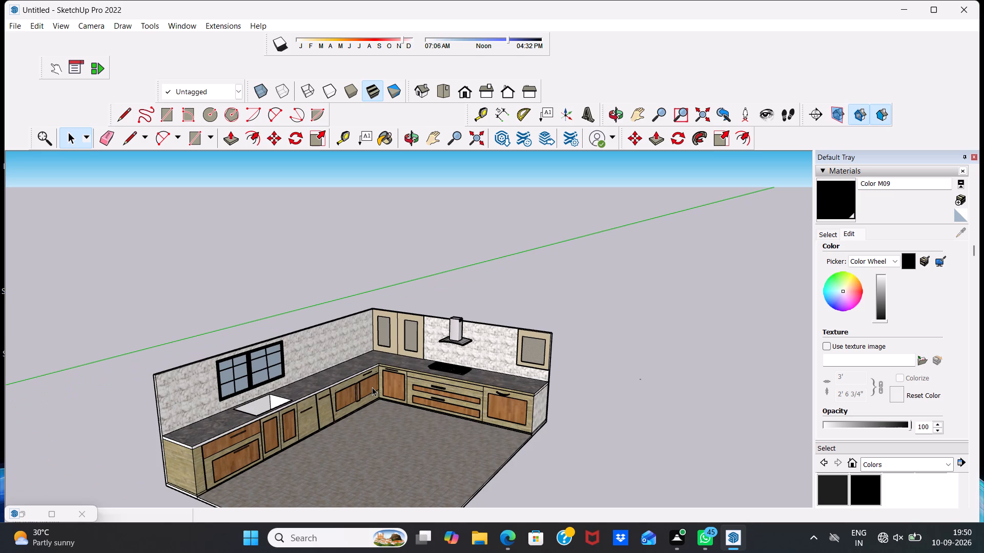
{"action": "scroll", "coordinate": [370, 384], "scroll_direction": "down", "scroll_amount": 2}
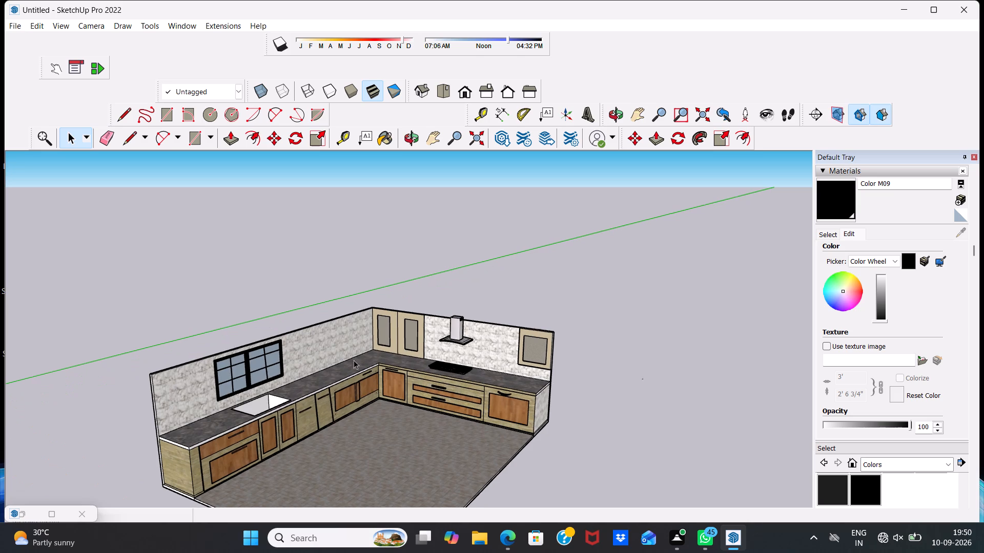
{"action": "scroll", "coordinate": [354, 360], "scroll_direction": "down", "scroll_amount": 2}
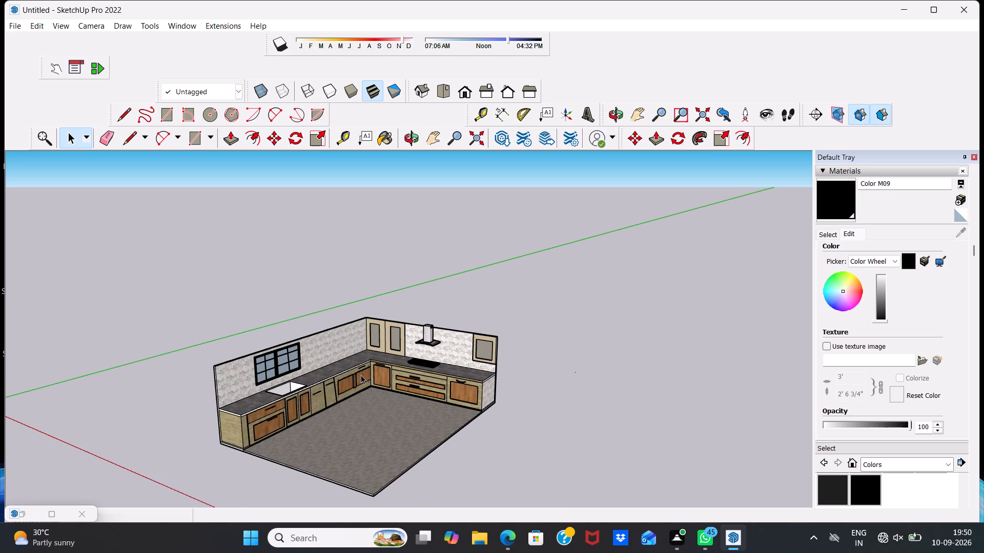
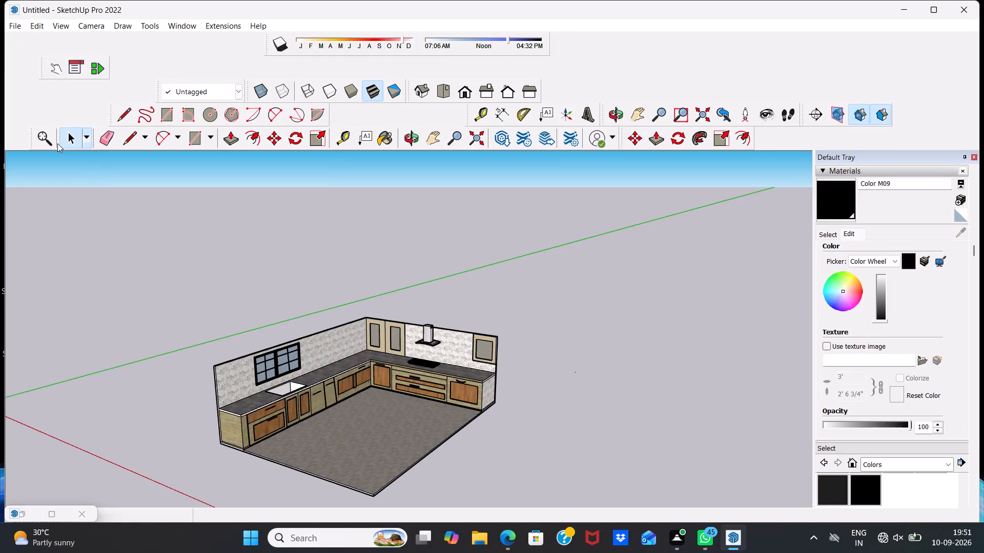
Save the kitchen model in the Documents folder under the file name kitchen02.
{"action": "left_click", "coordinate": [7, 22]}
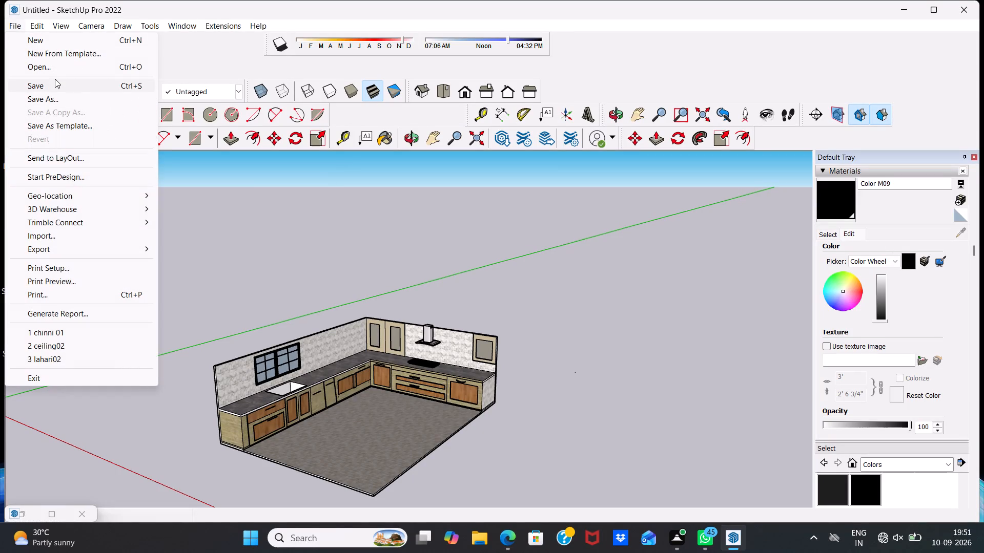
{"action": "left_click", "coordinate": [206, 231]}
{"action": "key", "text": "ctrl+s"}
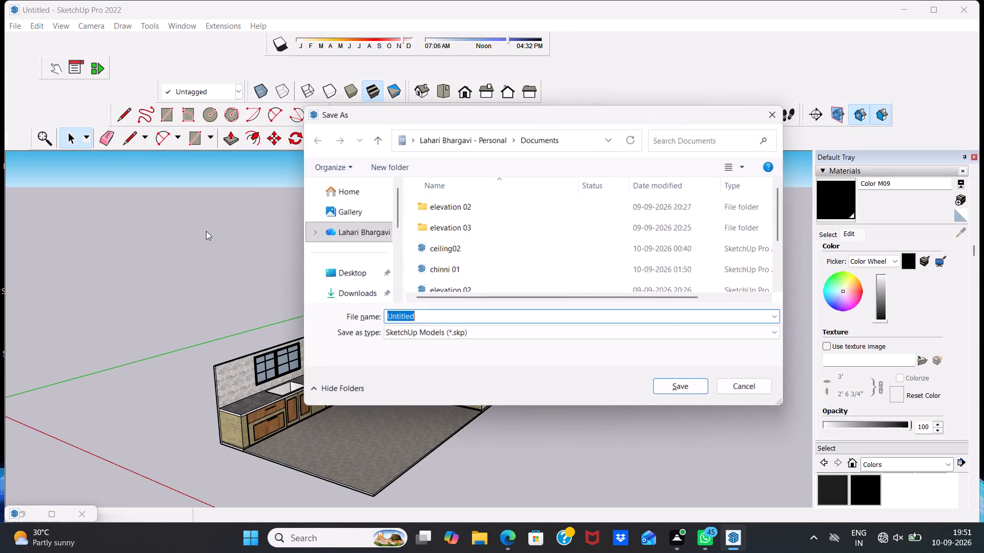
{"action": "left_click", "coordinate": [420, 311]}
{"action": "key", "text": "BackSpace"}
{"action": "key", "text": "BackSpace"}
{"action": "key", "text": "BackSpace"}
{"action": "key", "text": "BackSpace"}
{"action": "key", "text": "BackSpace"}
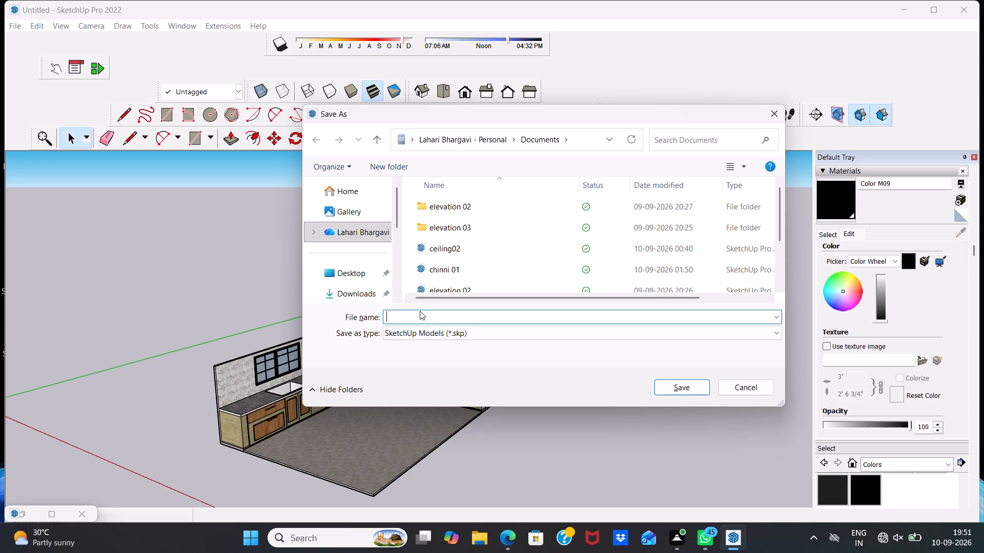
{"action": "type", "text": "kitchen"}
{"action": "key", "text": "0"}
{"action": "key", "text": "2"}
{"action": "left_click", "coordinate": [705, 390]}
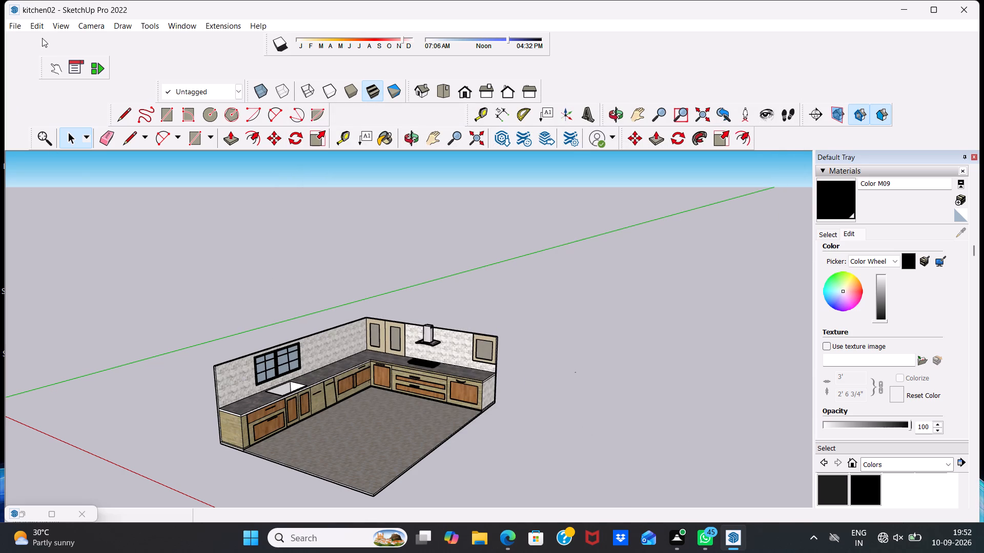
Export the current kitchen view as a 2D JPEG image named kitchen02 in the Downloads folder.
{"action": "left_click", "coordinate": [15, 26]}
{"action": "scroll", "coordinate": [33, 181], "scroll_direction": "down", "scroll_amount": 1}
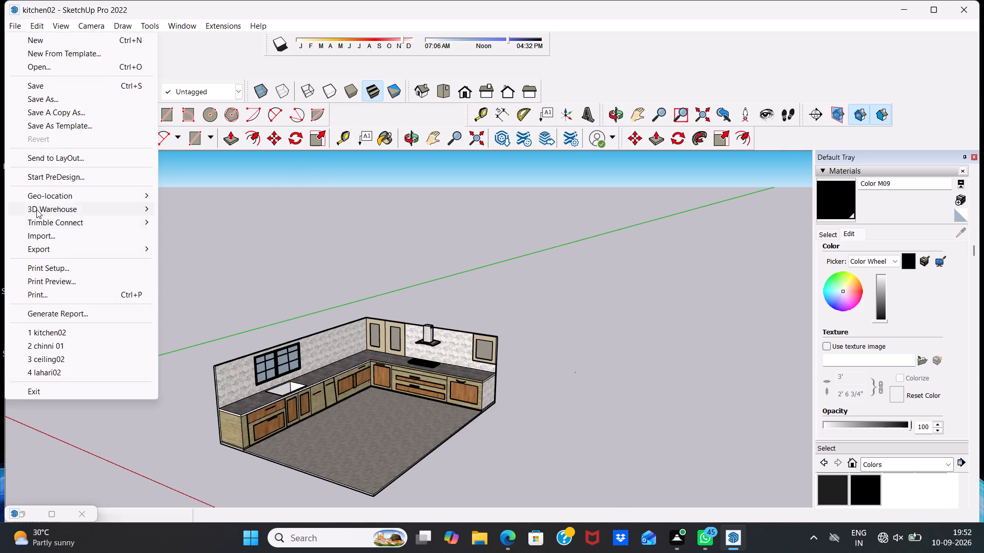
{"action": "left_click", "coordinate": [50, 255]}
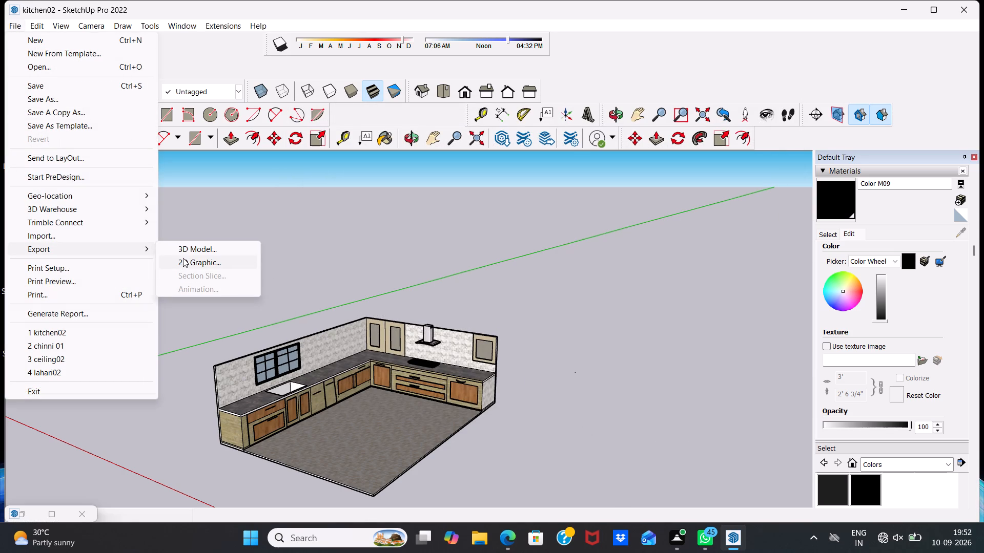
{"action": "left_click", "coordinate": [183, 258]}
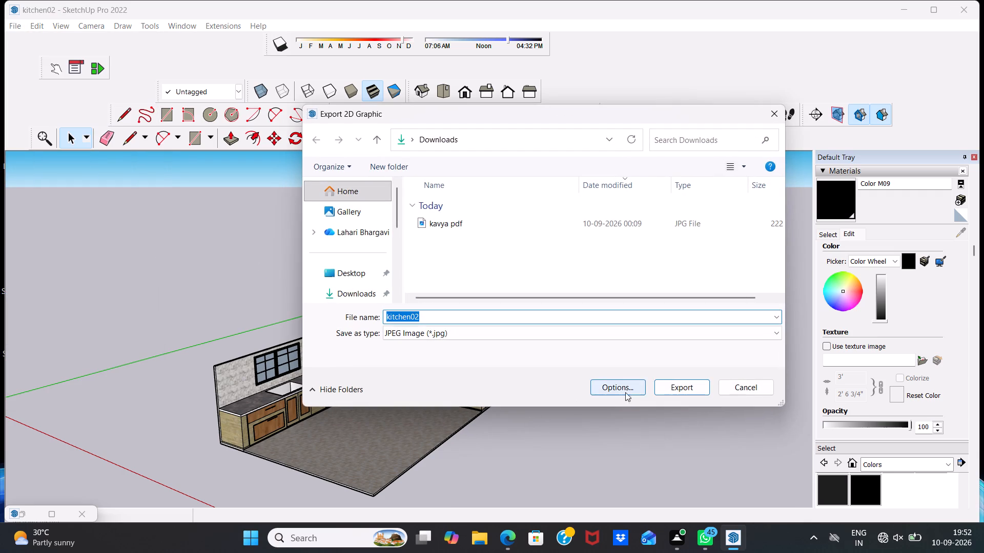
{"action": "left_click", "coordinate": [686, 386]}
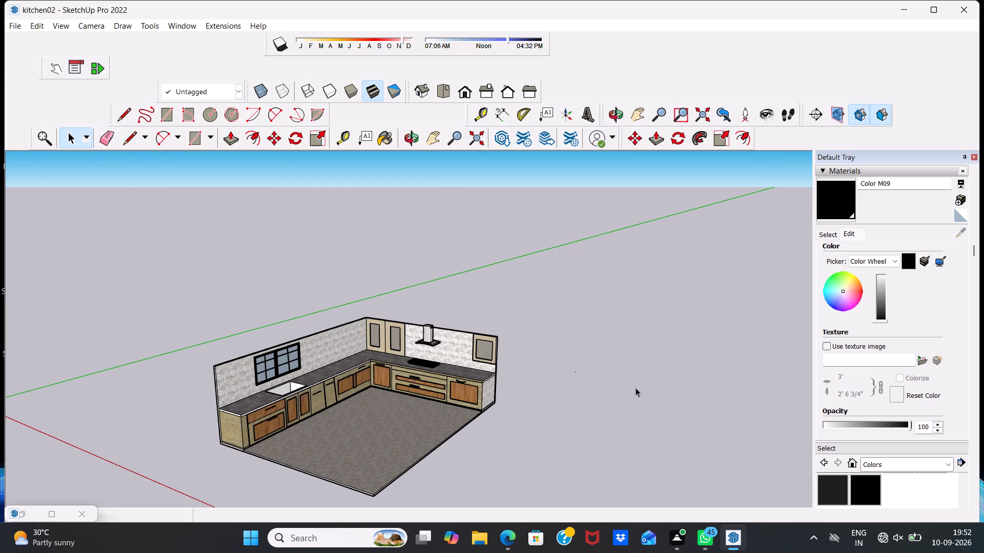
Undo the last action in the model.
{"action": "key", "text": "ctrl+z"}
Export the current view again as a 2D JPEG image in the Downloads folder, naming it kitchen pdf.
{"action": "left_click", "coordinate": [17, 24]}
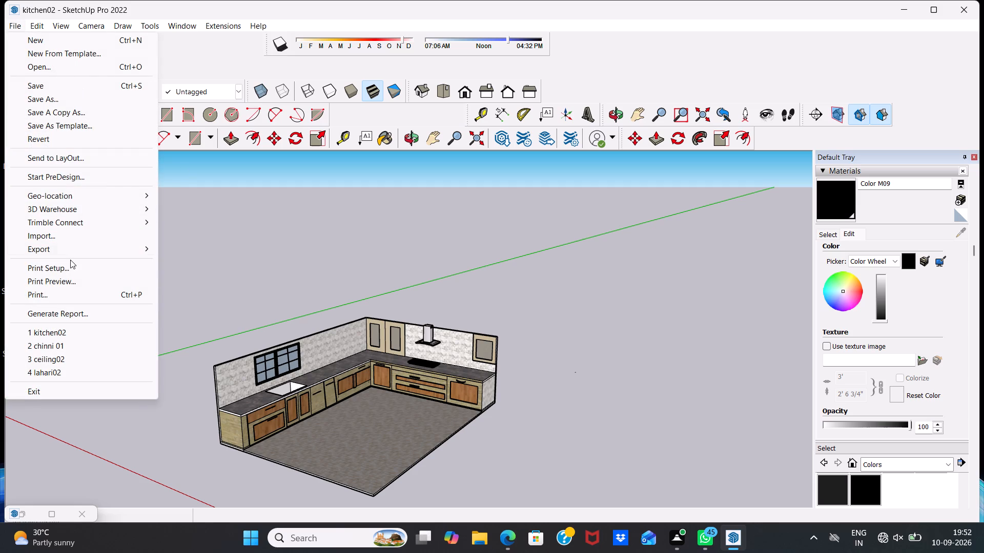
{"action": "left_click", "coordinate": [48, 244]}
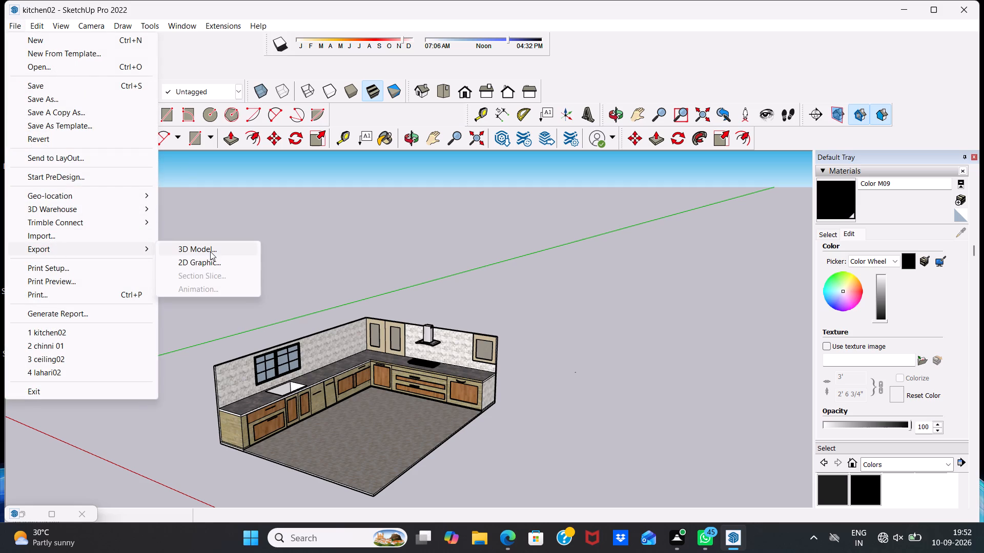
{"action": "left_click", "coordinate": [211, 257]}
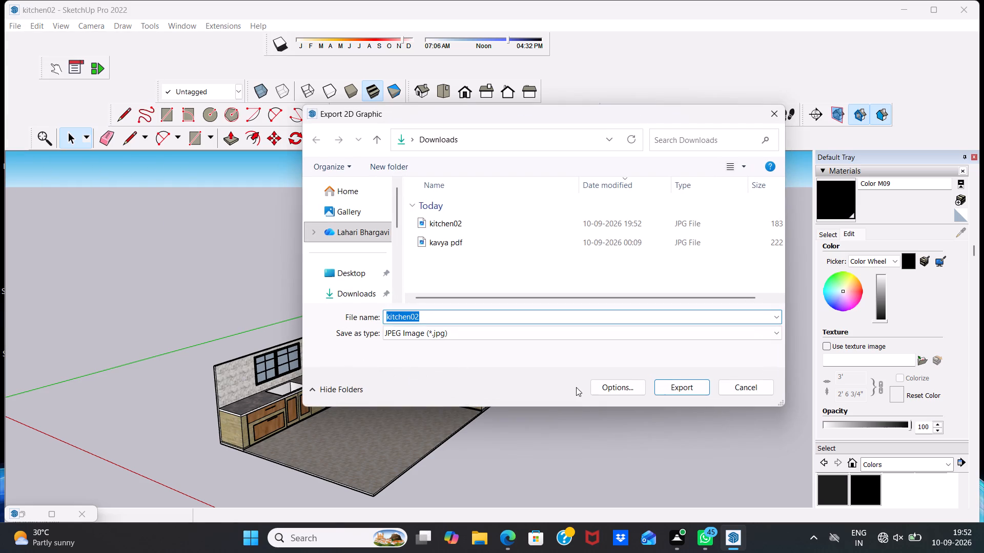
{"action": "left_click", "coordinate": [439, 314]}
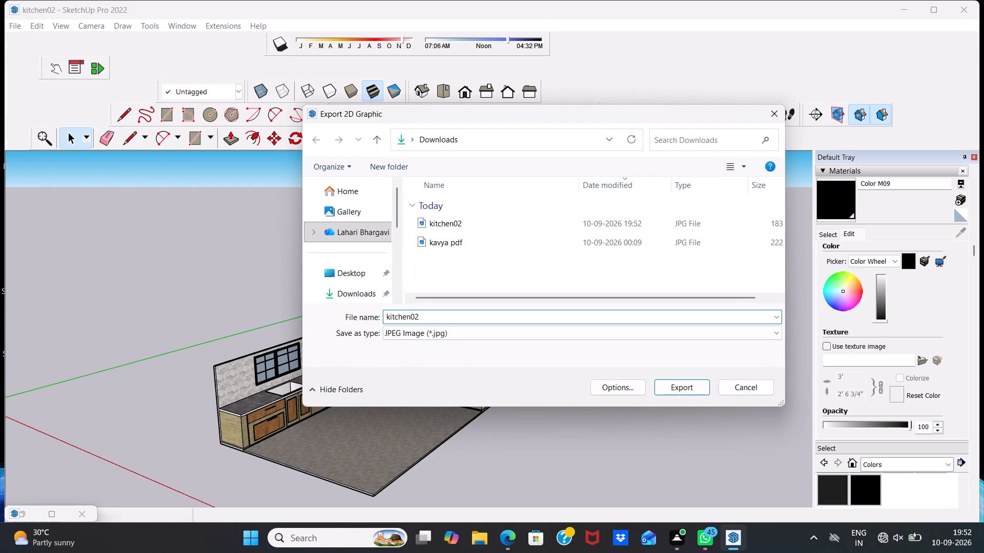
{"action": "key", "text": "BackSpace"}
{"action": "key", "text": "BackSpace"}
{"action": "key", "text": "BackSpace"}
{"action": "key", "text": "BackSpace"}
{"action": "key", "text": "BackSpace"}
{"action": "key", "text": "BackSpace"}
{"action": "key", "text": "BackSpace"}
{"action": "key", "text": "BackSpace"}
{"action": "key", "text": "BackSpace"}
{"action": "key", "text": "BackSpace"}
{"action": "key", "text": "BackSpace"}
{"action": "key", "text": "BackSpace"}
{"action": "key", "text": "BackSpace"}
{"action": "key", "text": "BackSpace"}
{"action": "key", "text": "BackSpace"}
{"action": "key", "text": "BackSpace"}
{"action": "key", "text": "BackSpace"}
{"action": "key", "text": "BackSpace"}
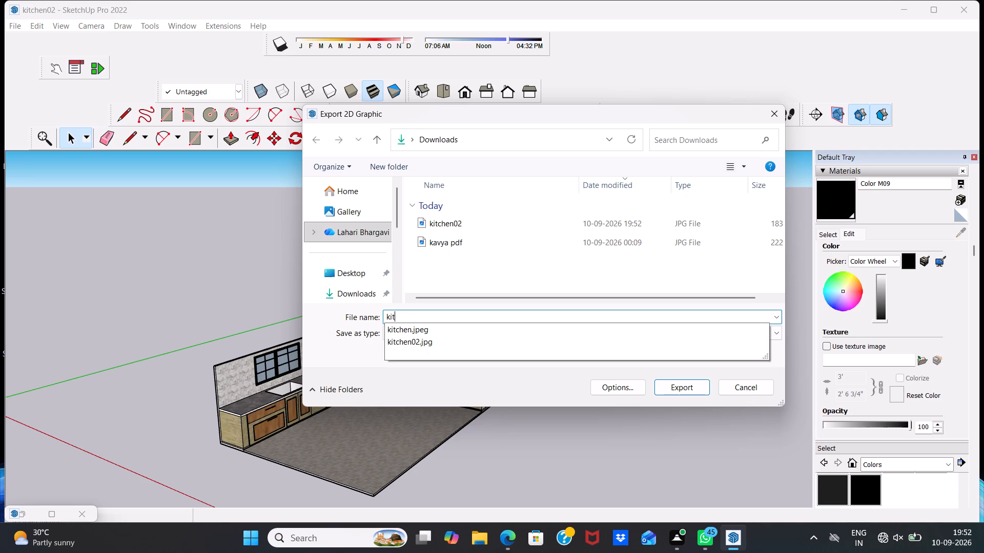
{"action": "type", "text": "kitv"}
{"action": "key", "text": "BackSpace"}
{"action": "type", "text": "che"}
{"action": "type", "text": "n"}
{"action": "key", "text": "space"}
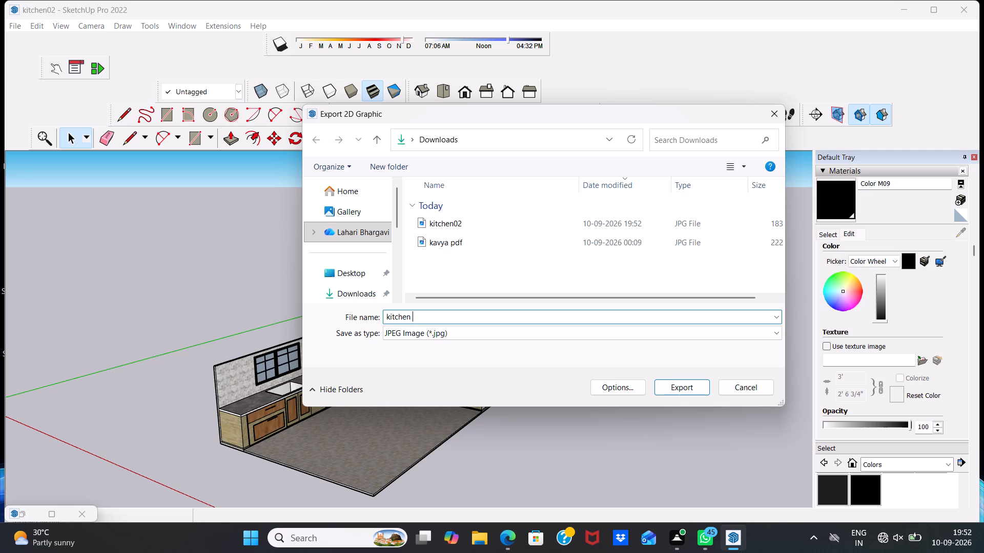